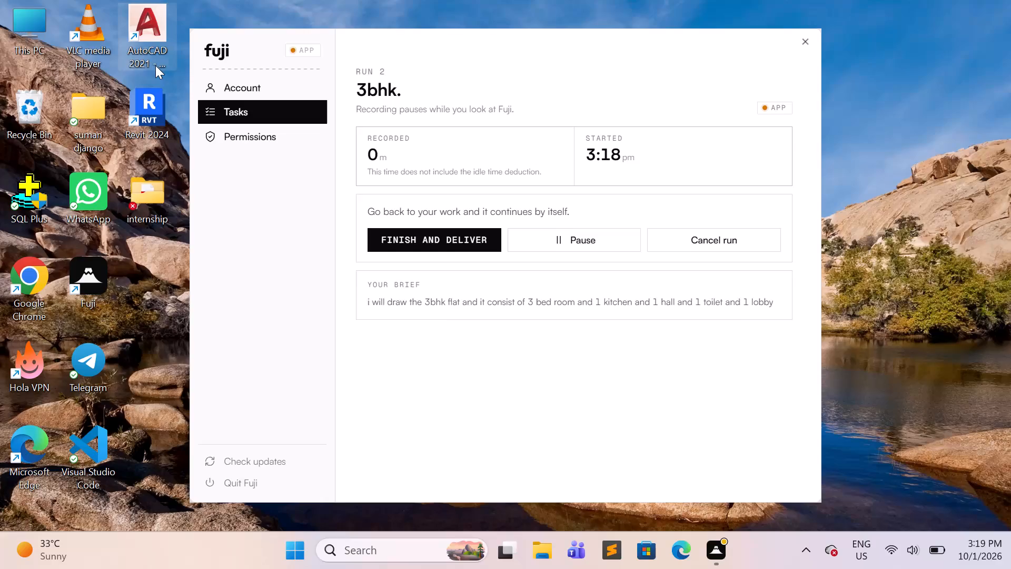
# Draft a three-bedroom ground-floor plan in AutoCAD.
# Launch AutoCAD 2021 from the desktop and acknowledge its startup notice.
pyautogui.doubleClick(155, 65)
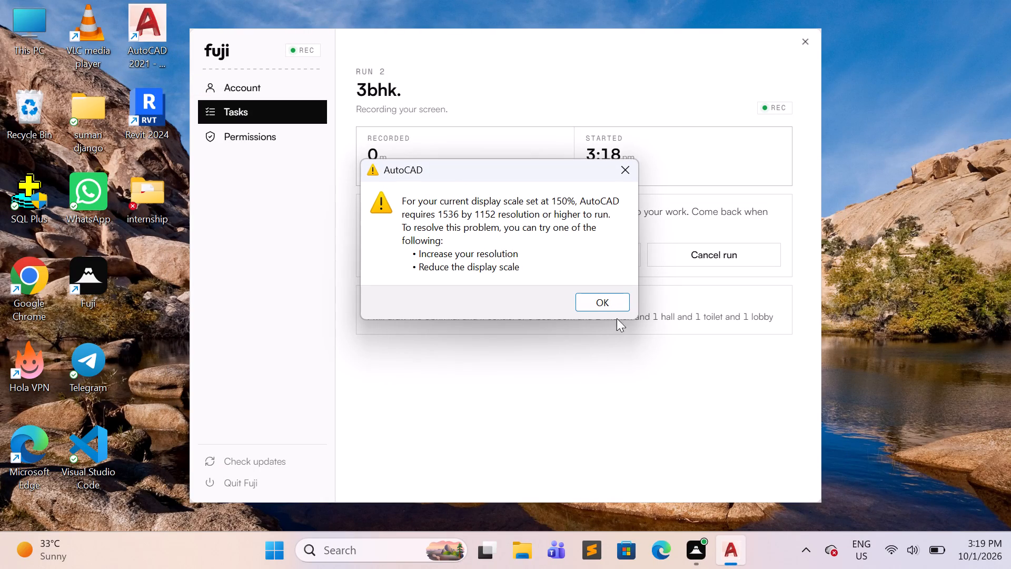
pyautogui.click(594, 284)
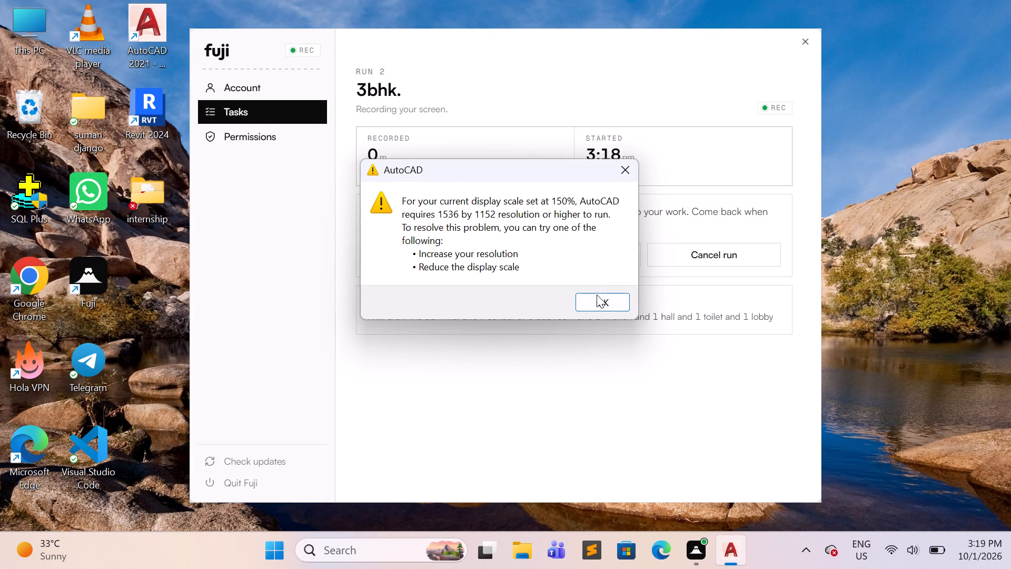
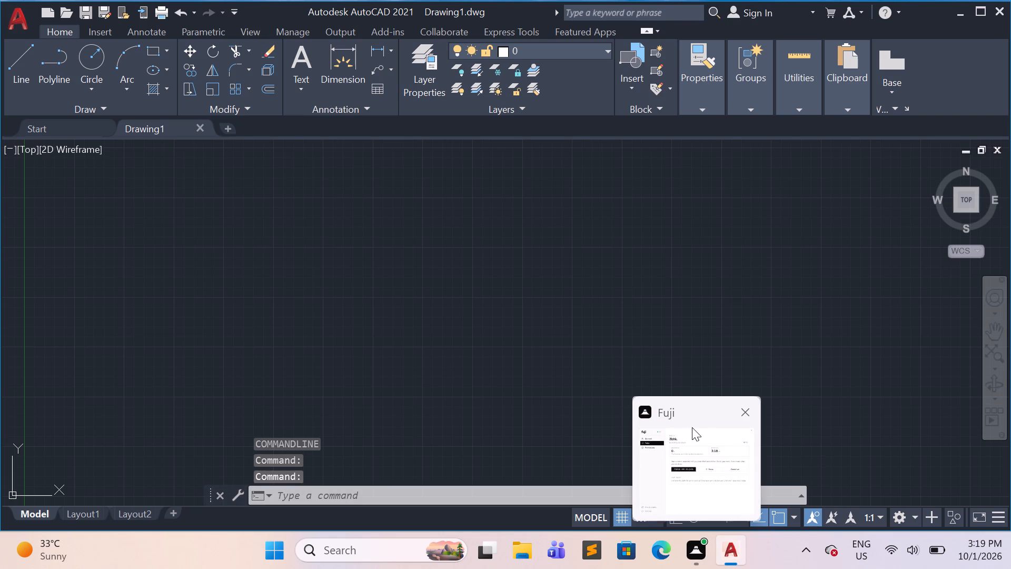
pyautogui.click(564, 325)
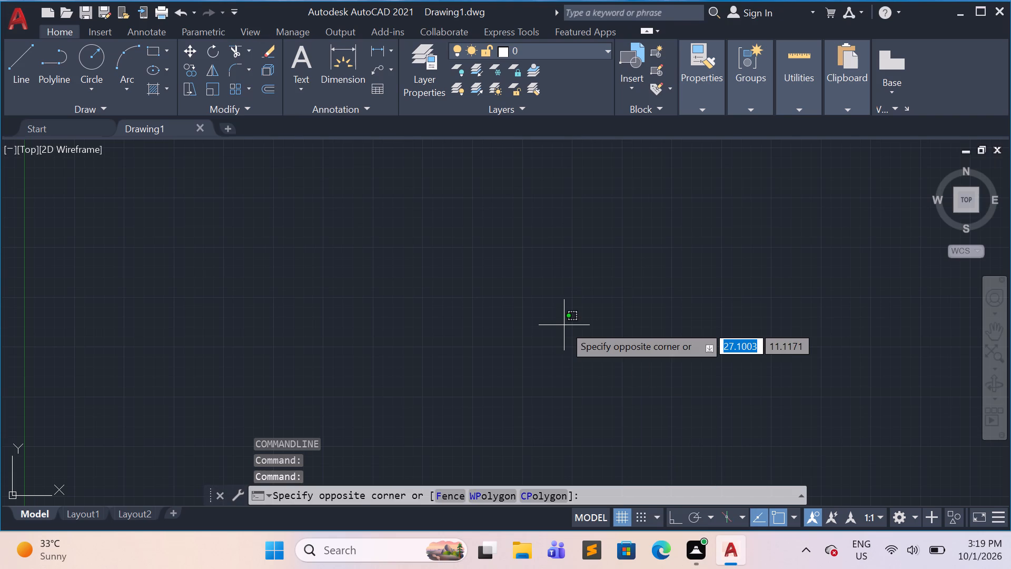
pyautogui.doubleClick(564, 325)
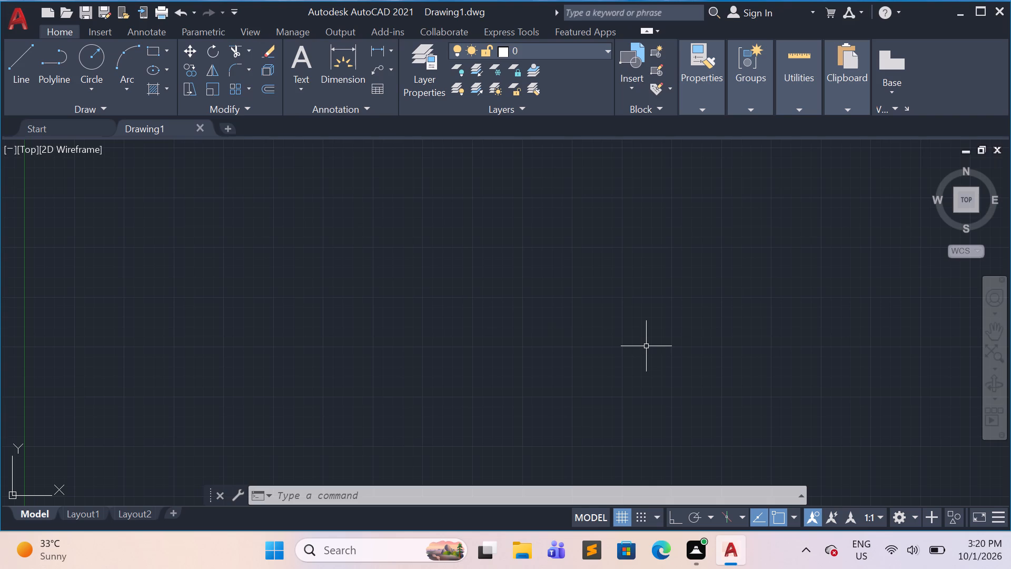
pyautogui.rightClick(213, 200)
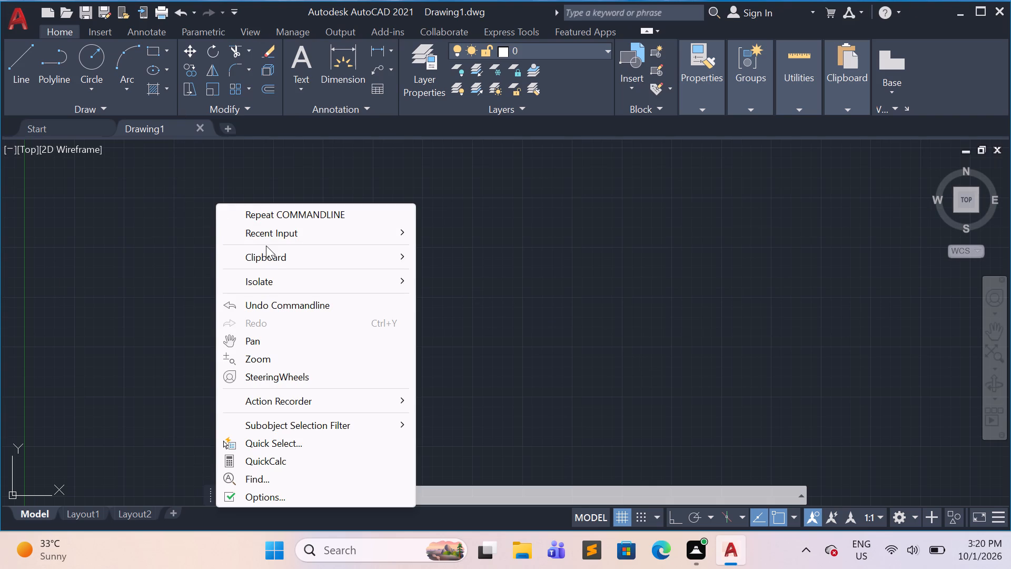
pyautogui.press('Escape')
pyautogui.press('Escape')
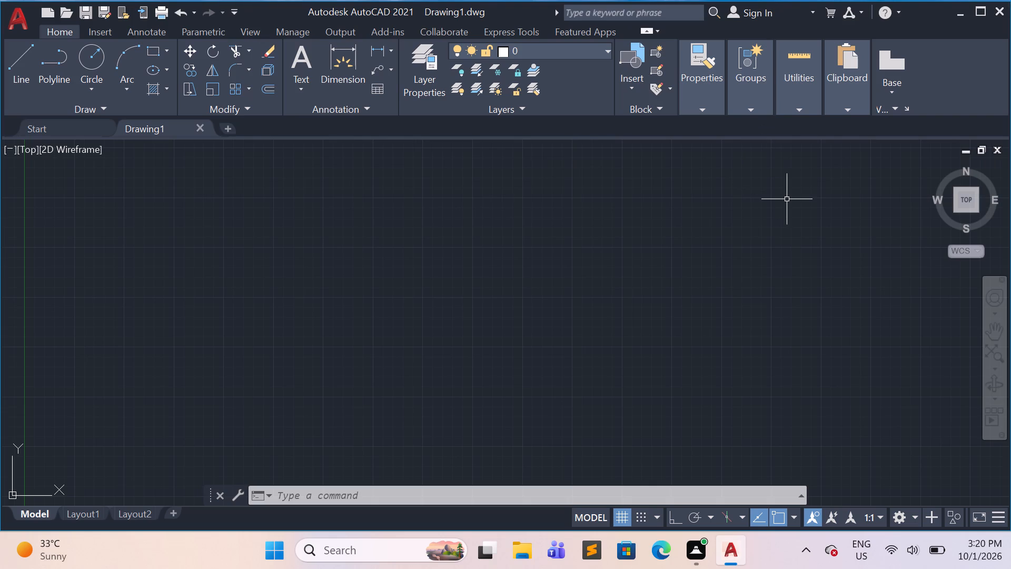
# Configure the drawing units to Engineering length type with 0'-0" precision.
pyautogui.write('un')
pyautogui.press('Return')
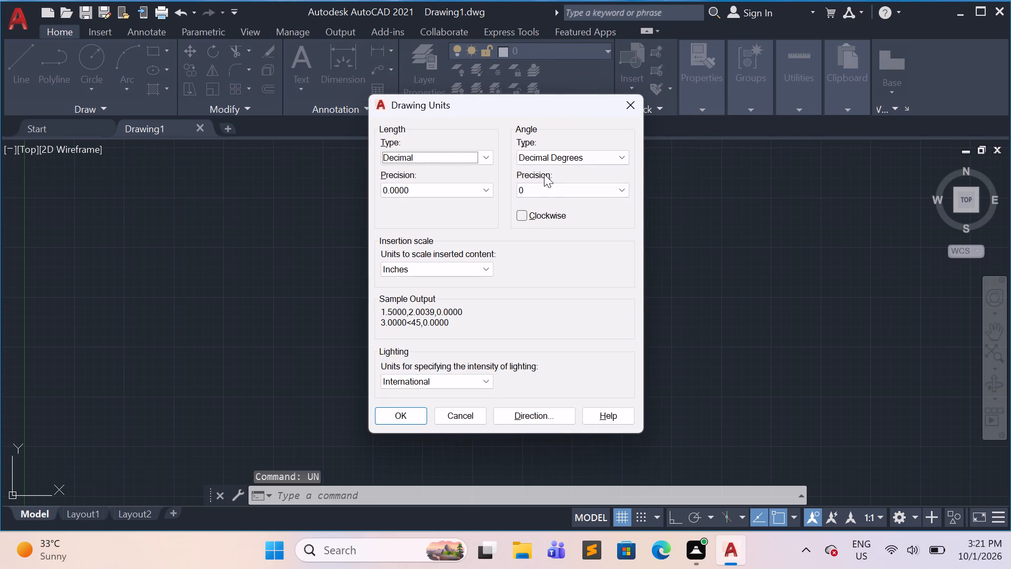
pyautogui.click(486, 160)
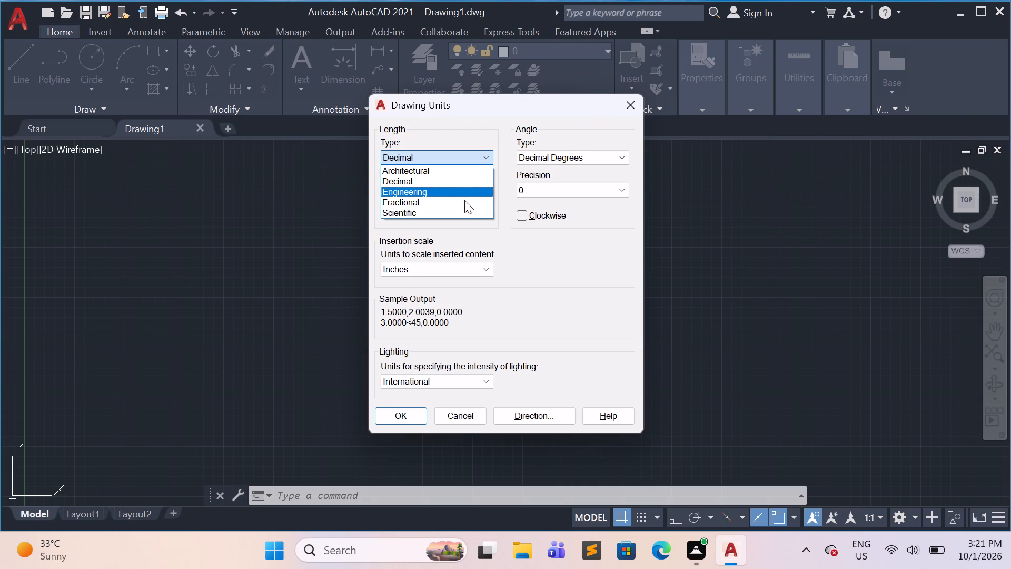
pyautogui.click(455, 190)
pyautogui.click(462, 188)
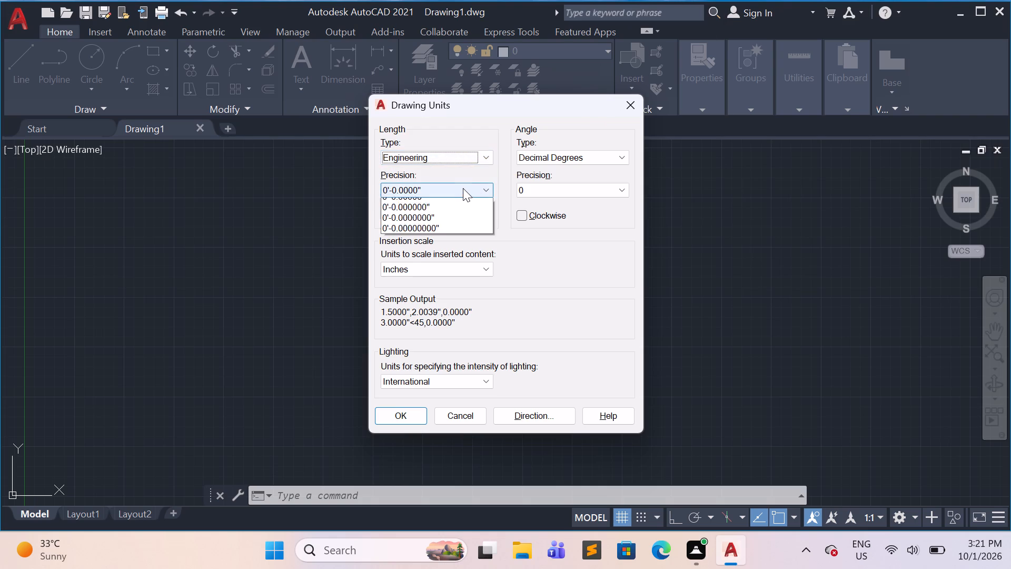
pyautogui.click(447, 206)
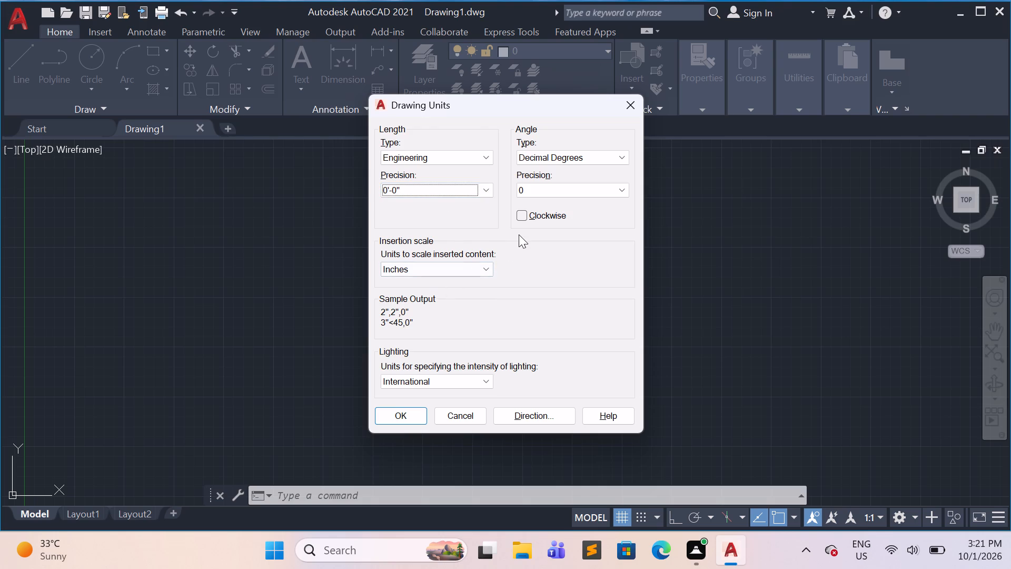
pyautogui.click(411, 414)
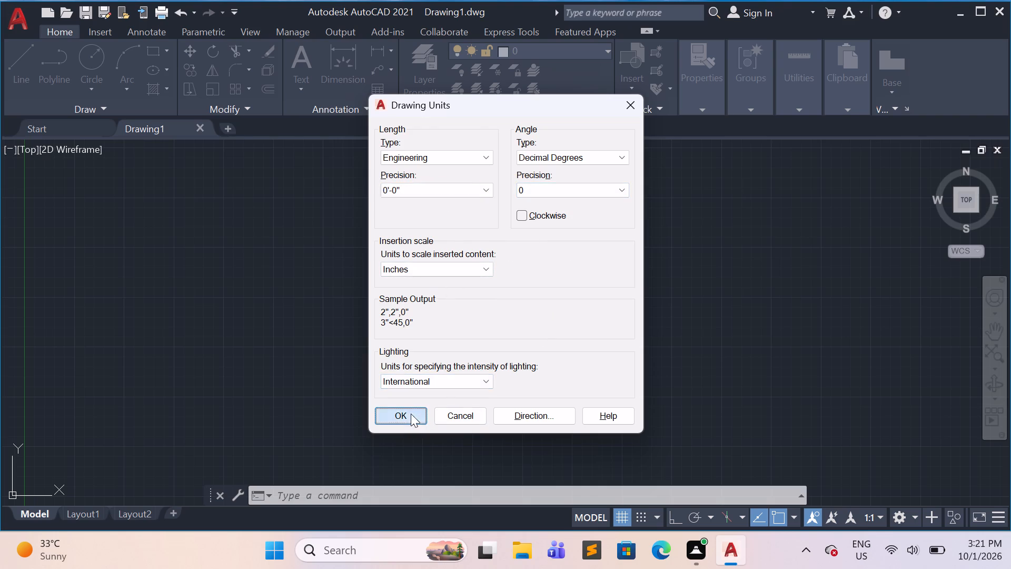
# Modify the Standard dimension style's primary units to Engineering format with 0'-0" precision and set the style current.
pyautogui.press('d')
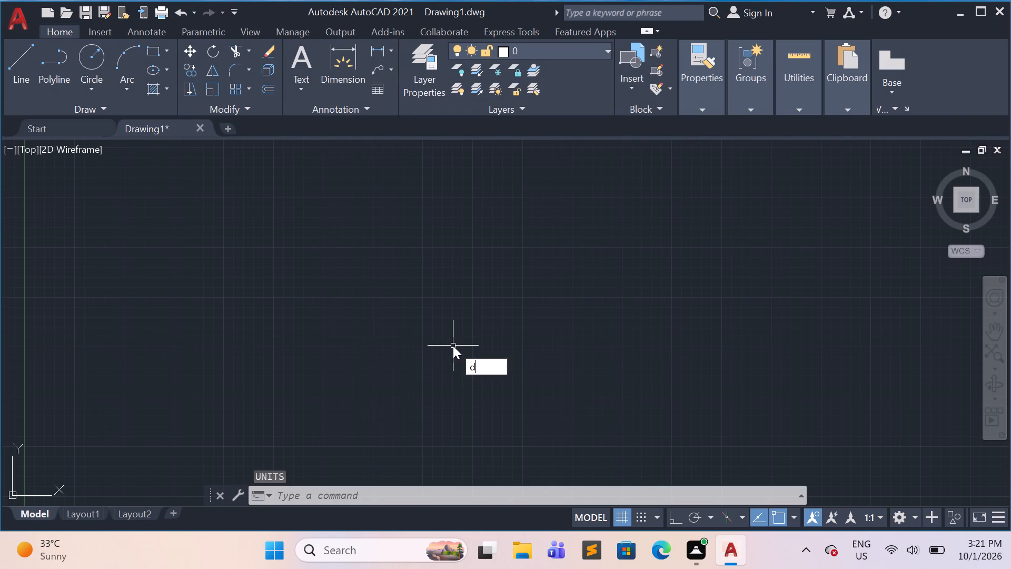
pyautogui.press('Return')
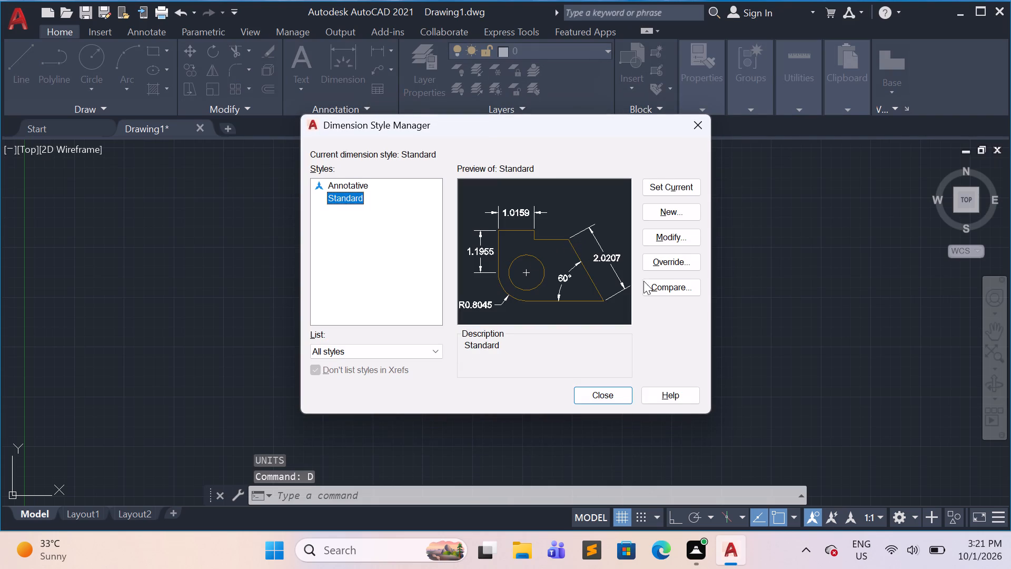
pyautogui.click(659, 243)
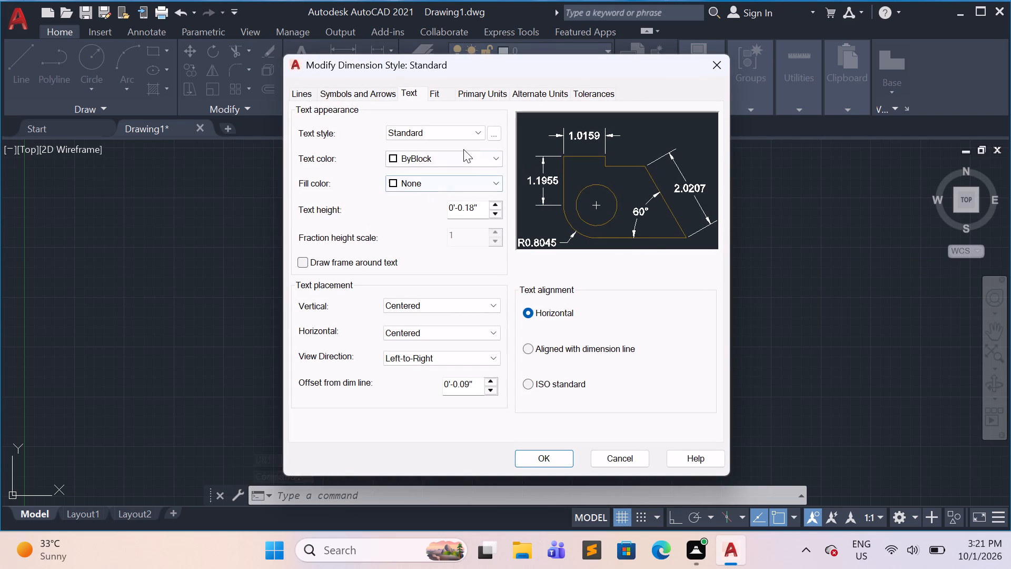
pyautogui.click(480, 97)
pyautogui.click(485, 126)
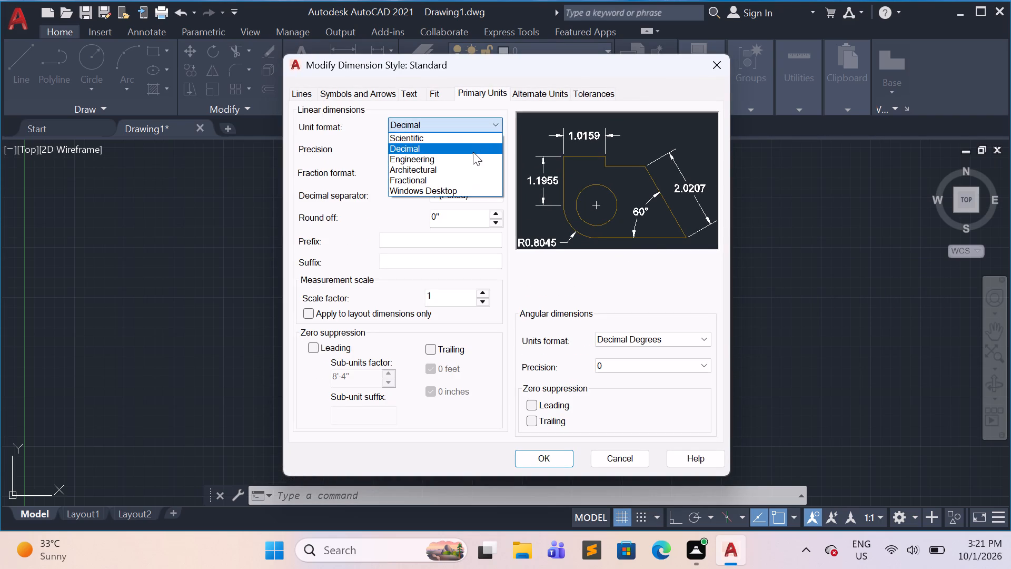
pyautogui.click(471, 163)
pyautogui.click(470, 155)
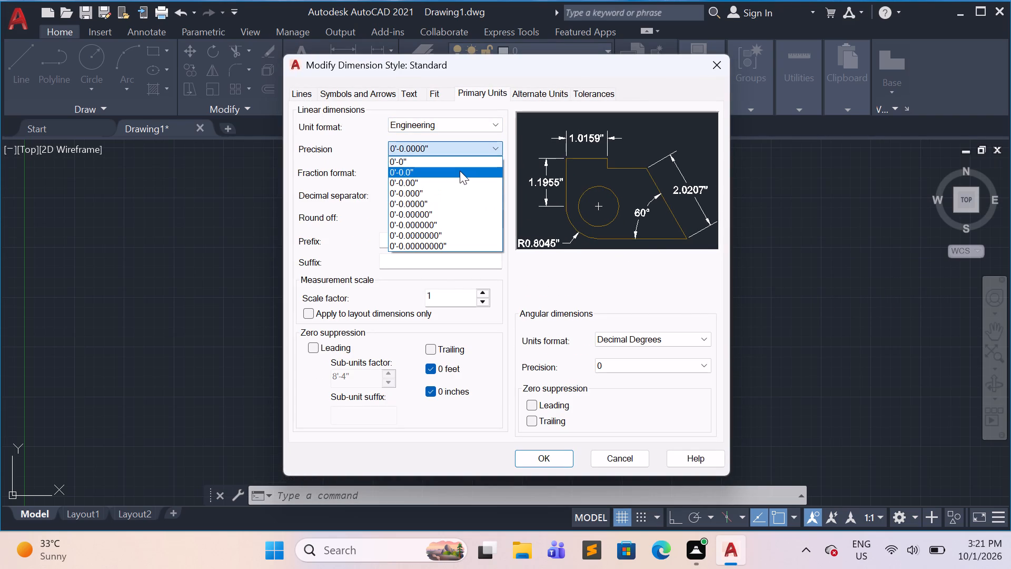
pyautogui.click(459, 165)
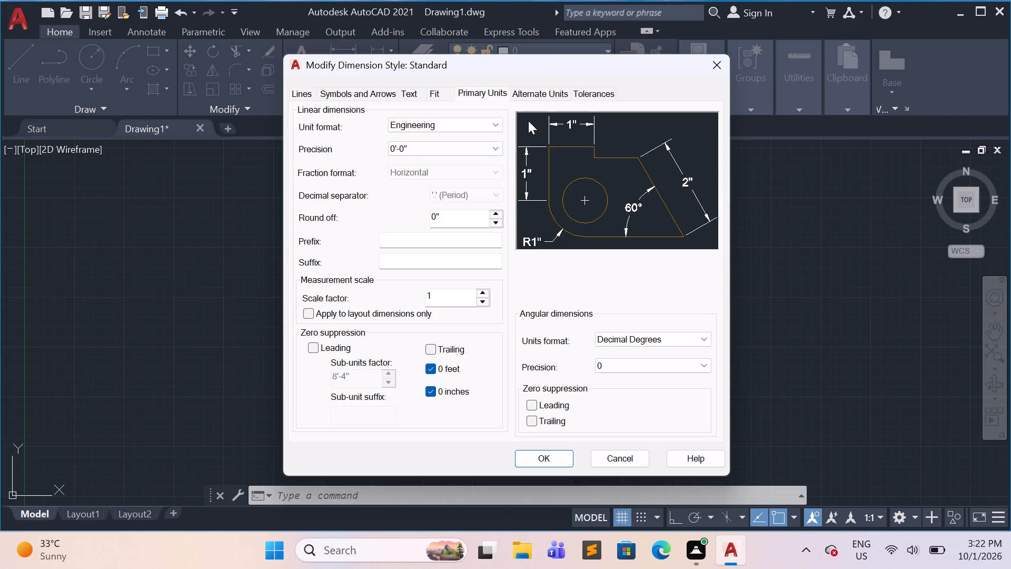
pyautogui.moveTo(663, 568); pyautogui.dragTo(617, 568)
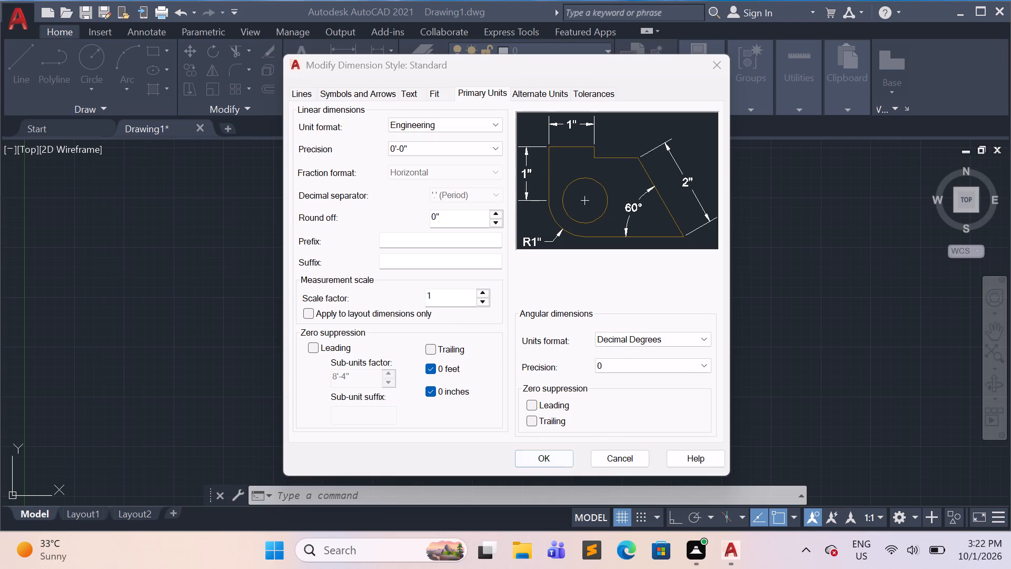
pyautogui.moveTo(536, 456); pyautogui.dragTo(542, 463)
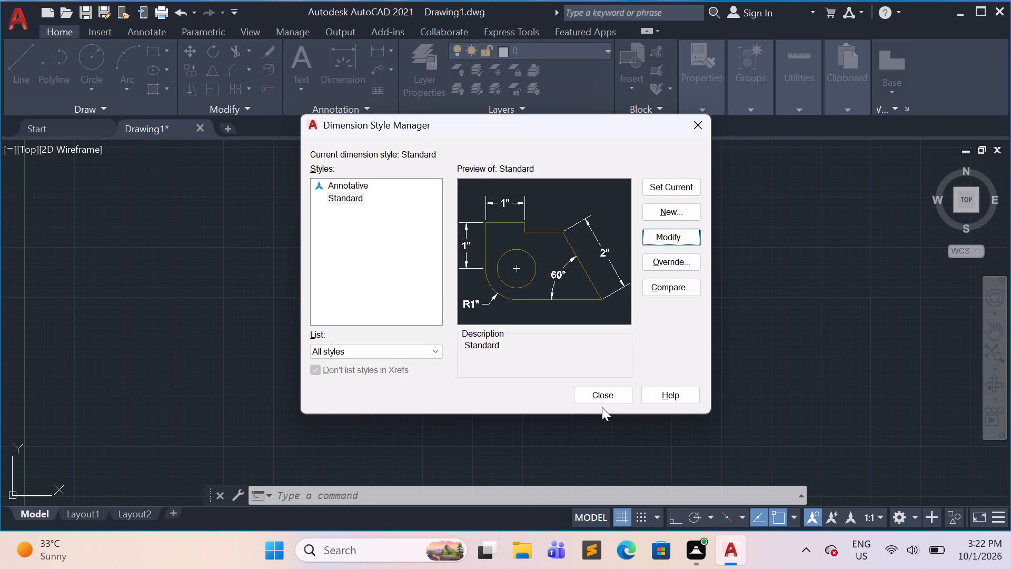
pyautogui.click(673, 181)
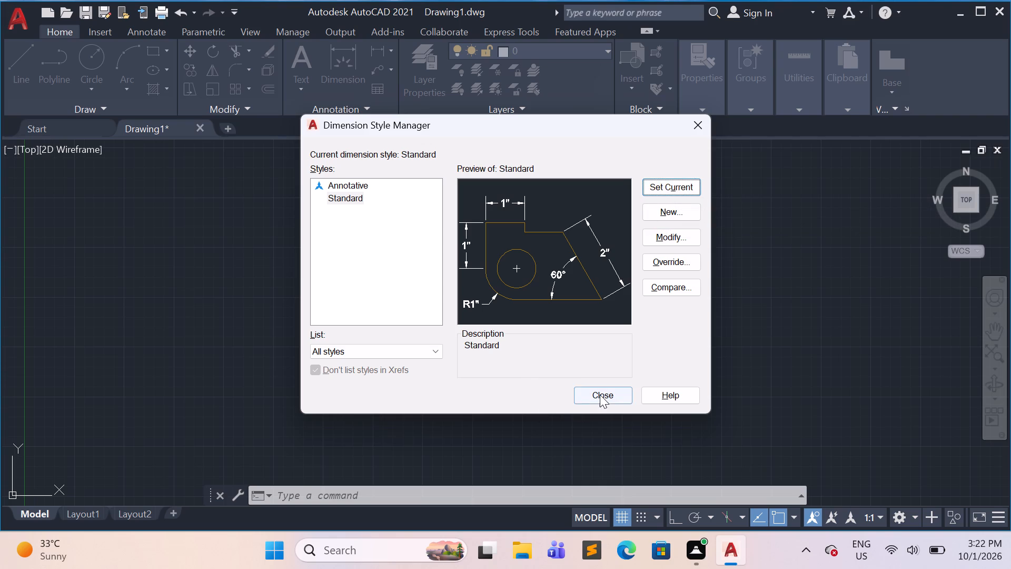
pyautogui.click(600, 395)
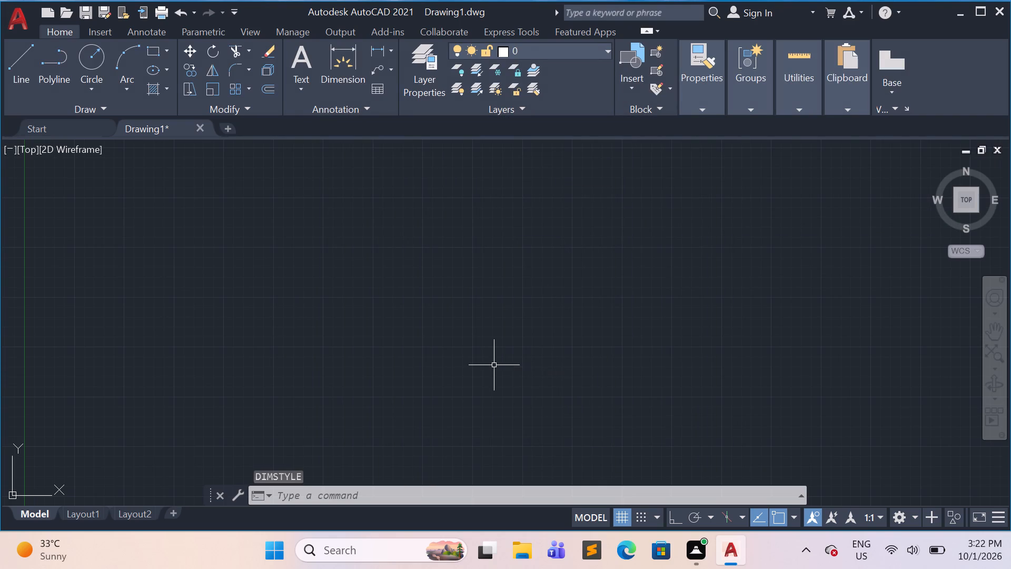
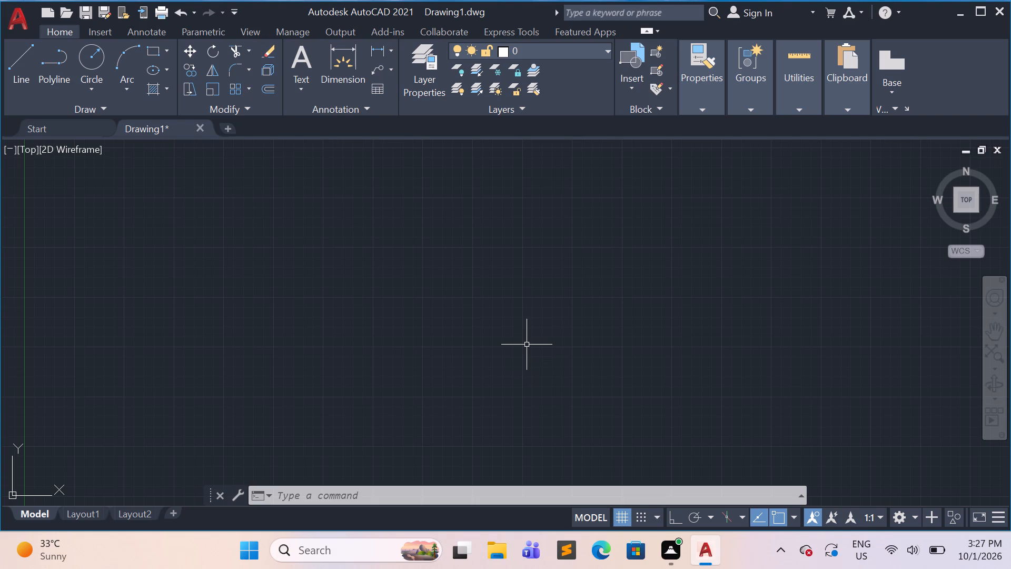
# Draw a horizontal trial line about 9" long in the empty drawing, with Ortho mode turned on.
pyautogui.press('l')
pyautogui.press('Return')
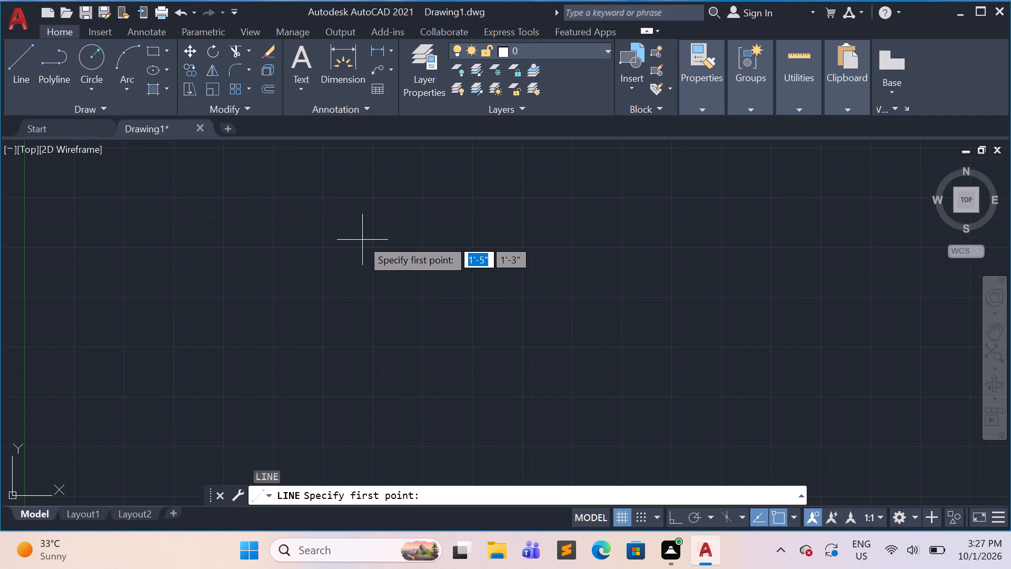
pyautogui.click(322, 212)
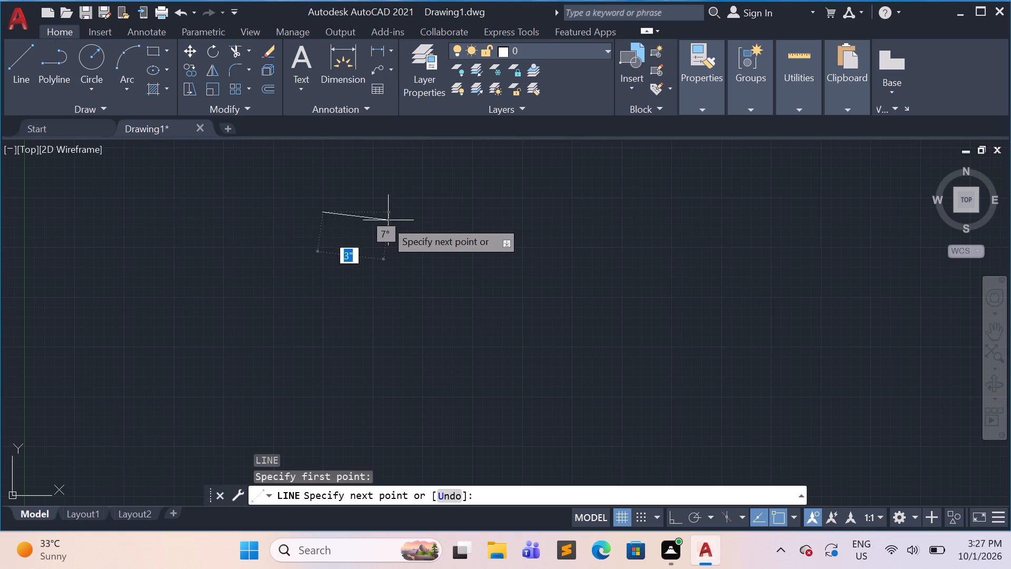
pyautogui.press('F8')
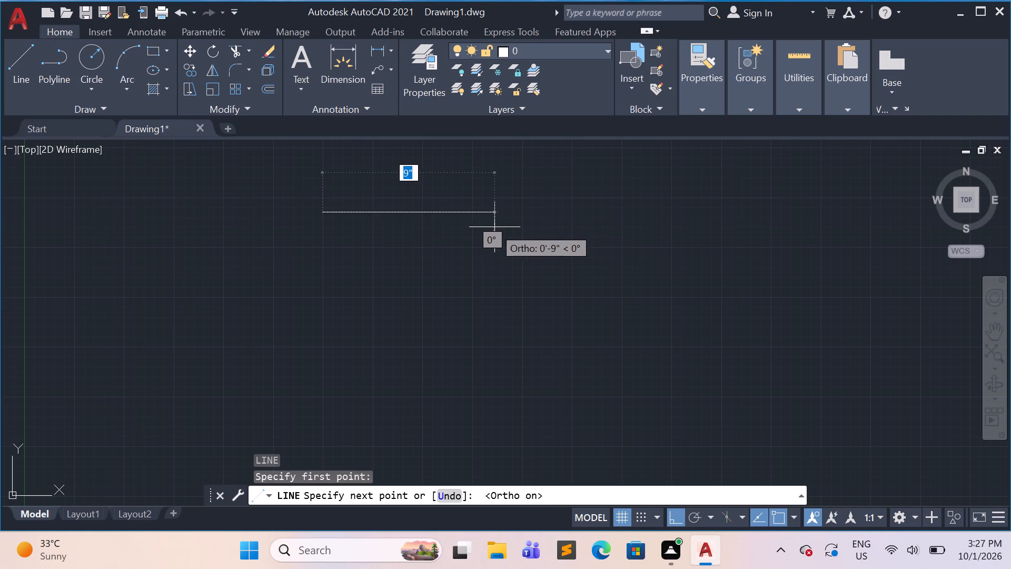
pyautogui.click(501, 223)
pyautogui.press('Escape')
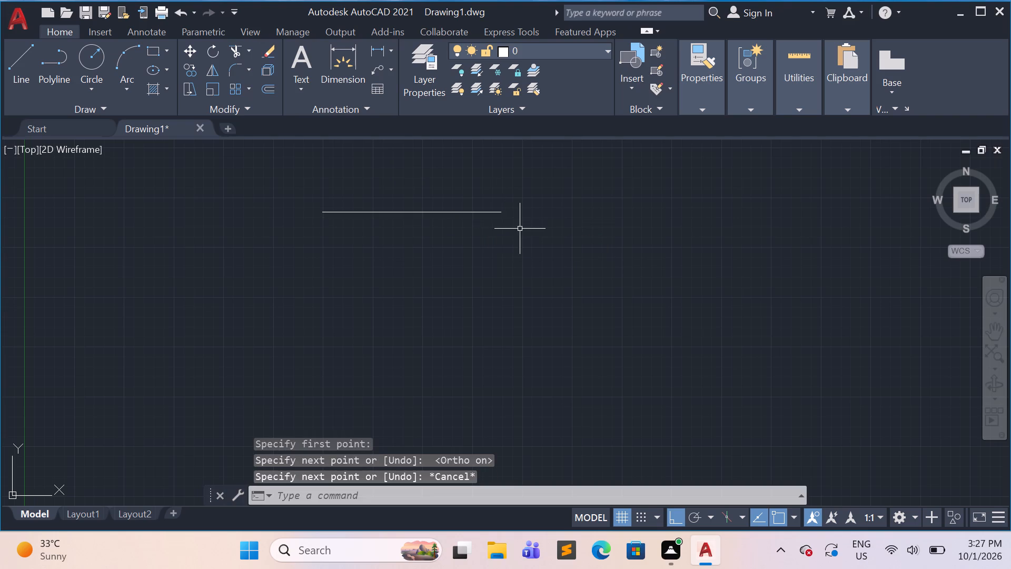
pyautogui.click(442, 213)
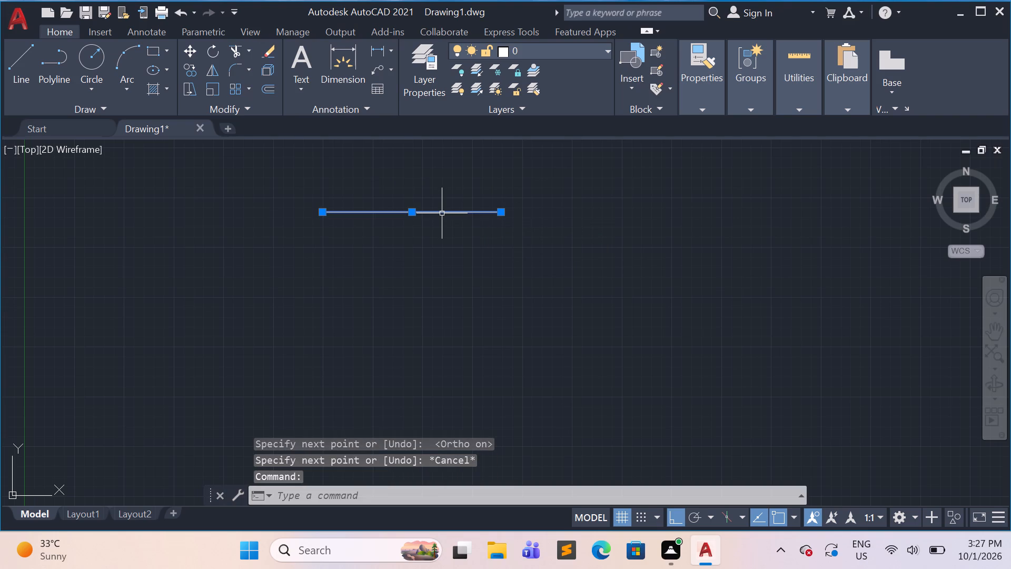
pyautogui.press('Escape')
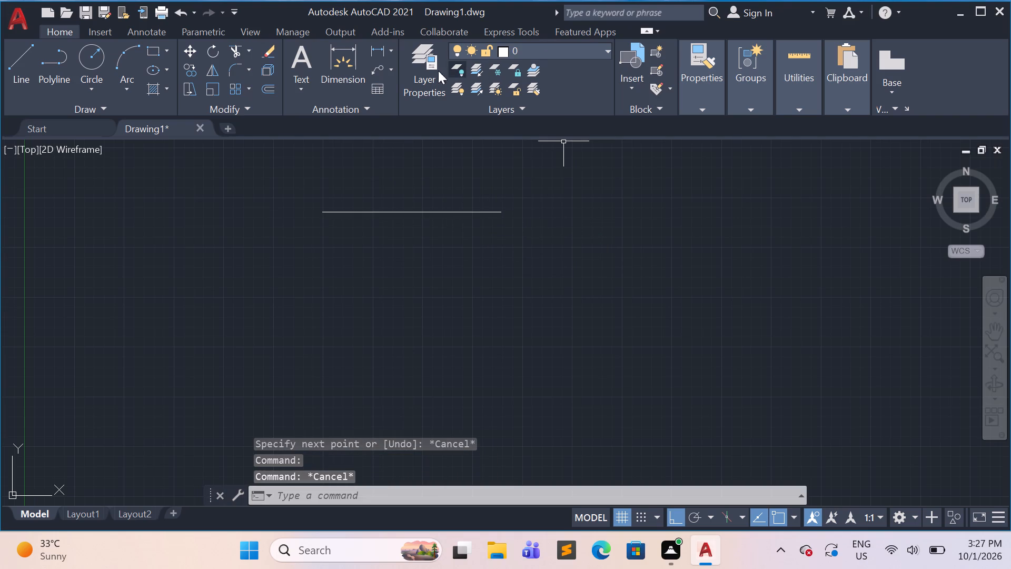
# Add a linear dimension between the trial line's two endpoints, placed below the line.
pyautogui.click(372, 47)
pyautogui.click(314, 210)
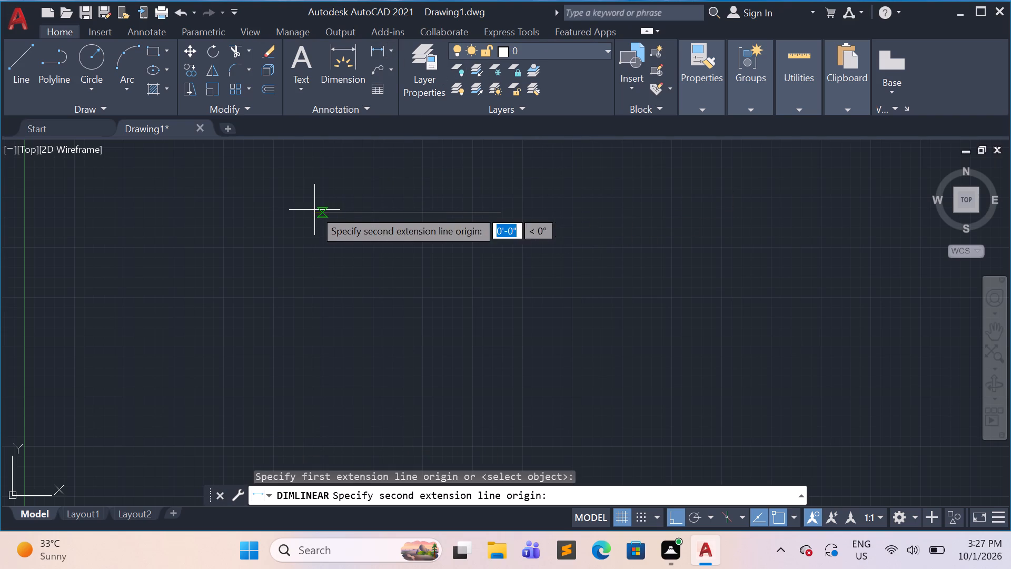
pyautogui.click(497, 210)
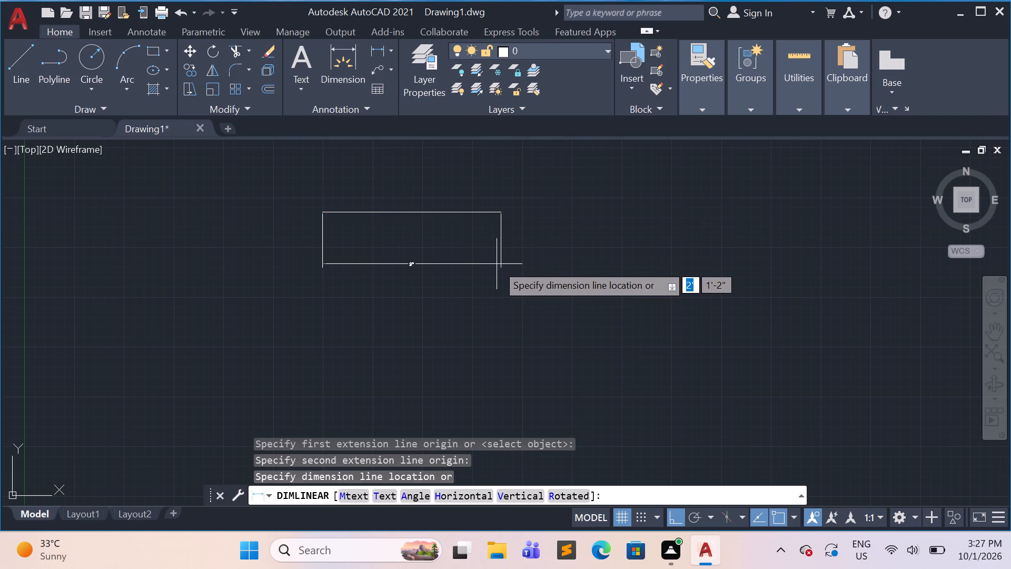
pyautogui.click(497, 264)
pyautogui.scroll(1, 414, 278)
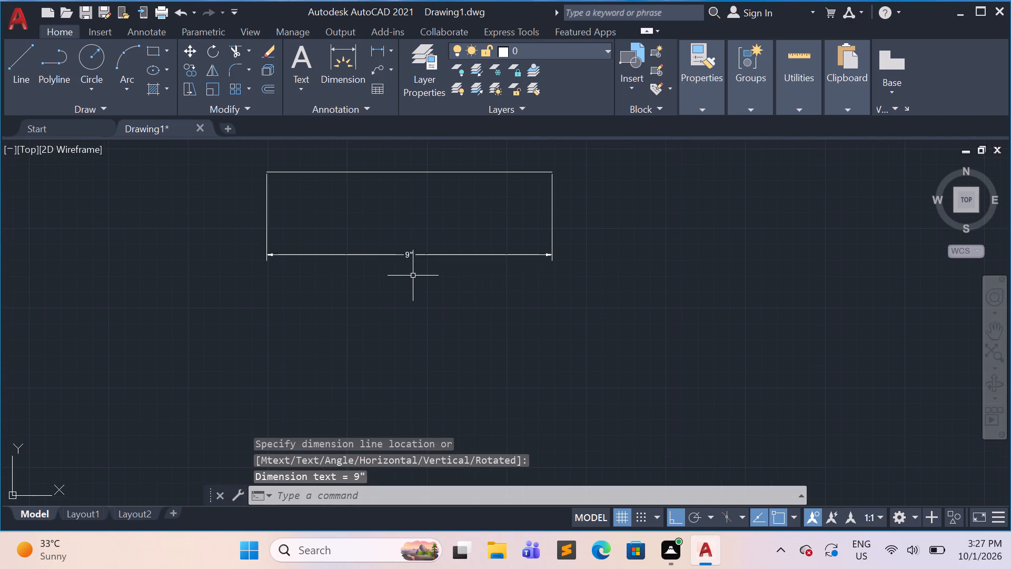
# Erase the trial line together with its dimension.
pyautogui.scroll(-4, 413, 276)
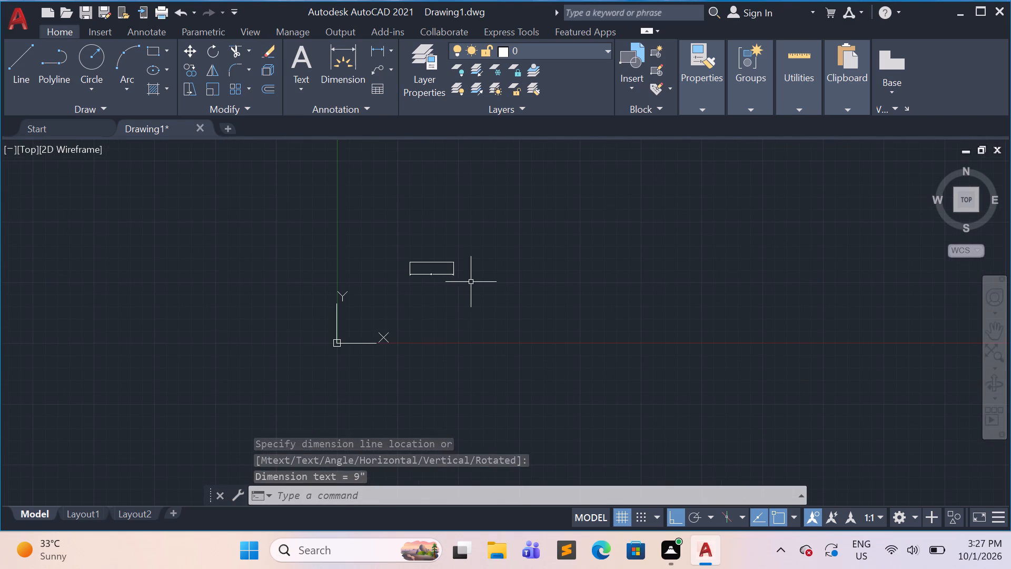
pyautogui.press('Escape')
pyautogui.click(488, 306)
pyautogui.click(379, 240)
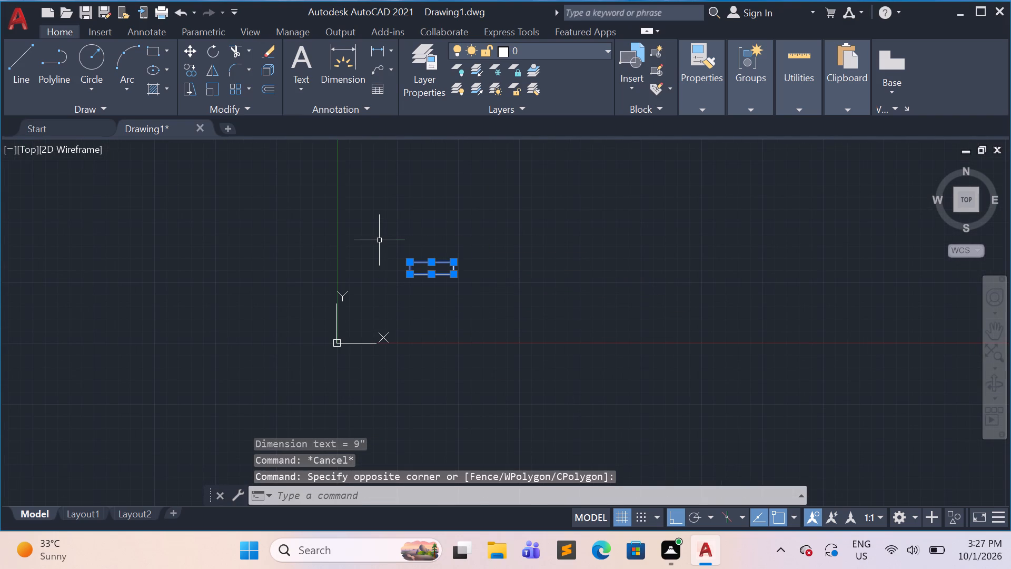
pyautogui.press('e')
pyautogui.press('Return')
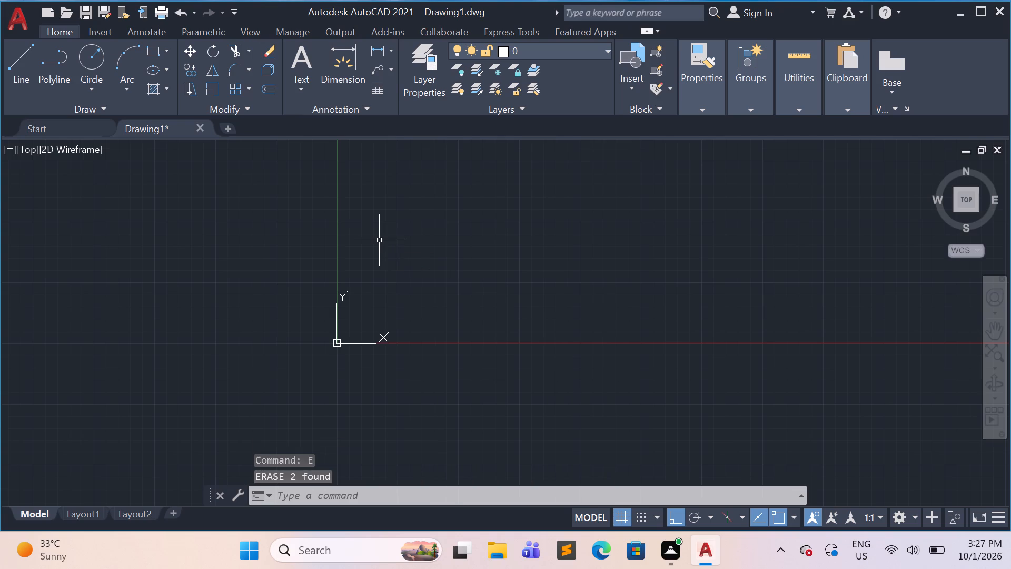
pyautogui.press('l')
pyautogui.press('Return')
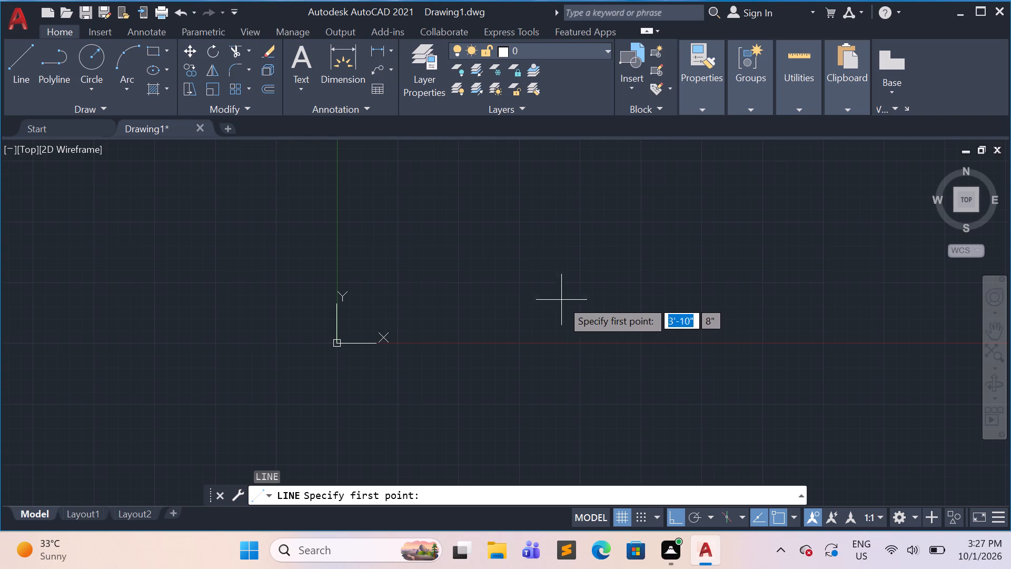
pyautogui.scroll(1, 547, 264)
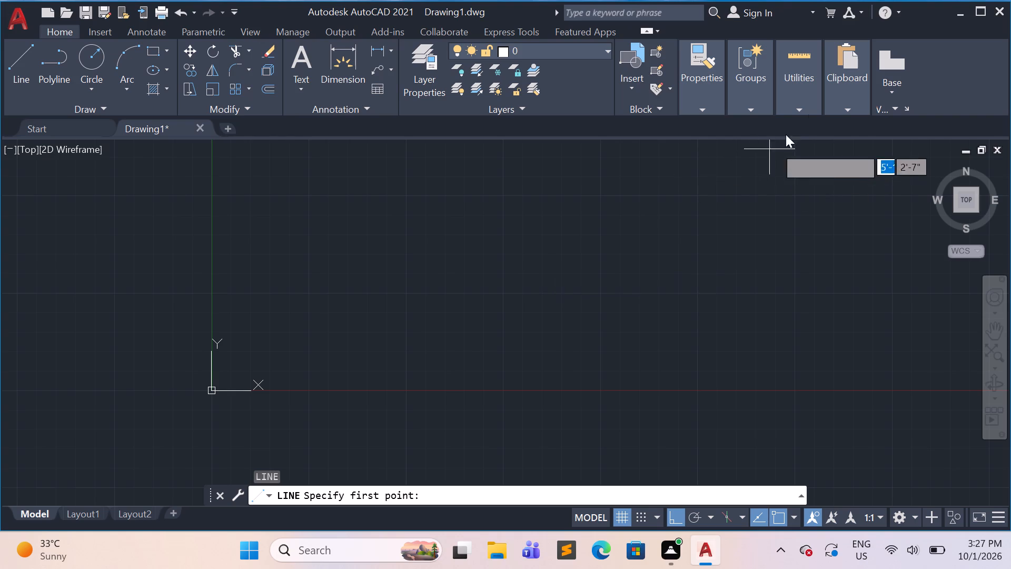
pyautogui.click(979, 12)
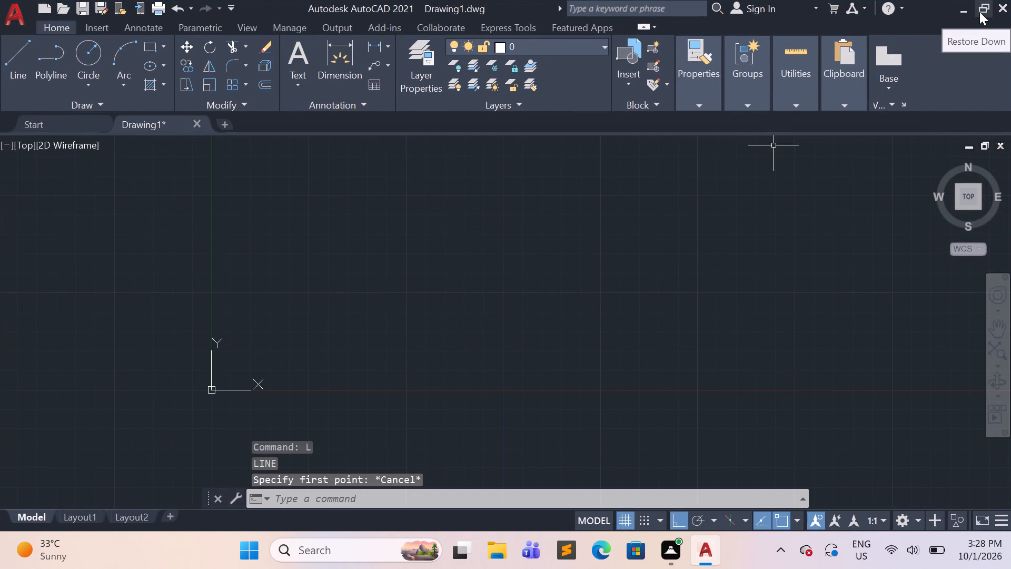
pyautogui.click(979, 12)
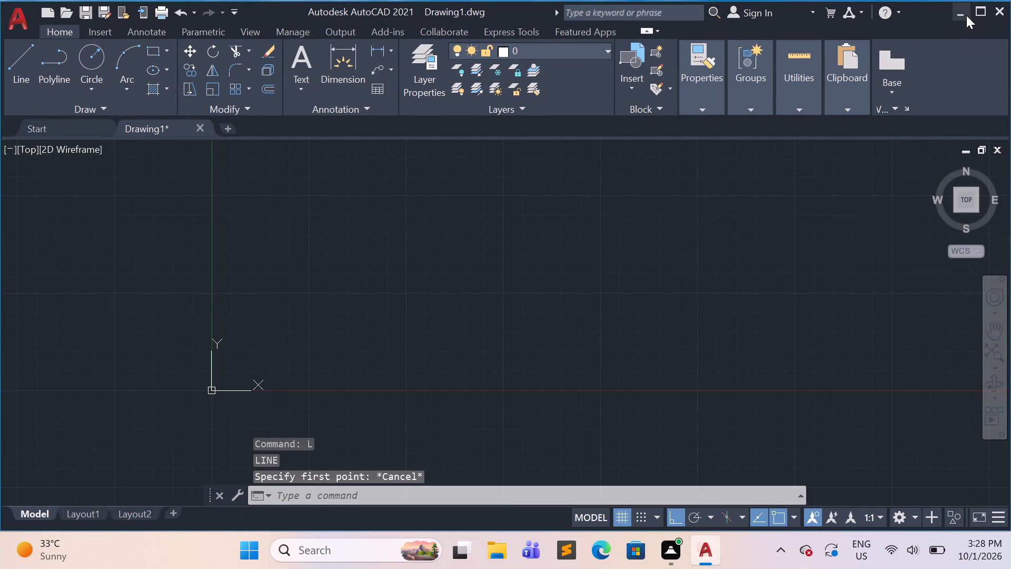
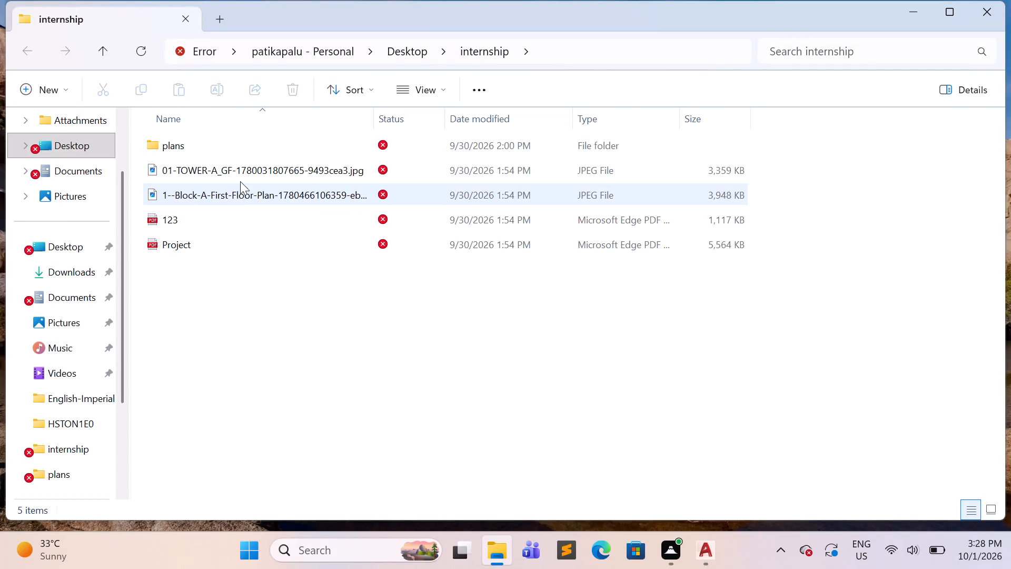
# Open the house plan PDF 11-09-2026 (1) from the plans folder inside the internship folder.
pyautogui.doubleClick(269, 140)
pyautogui.doubleClick(270, 140)
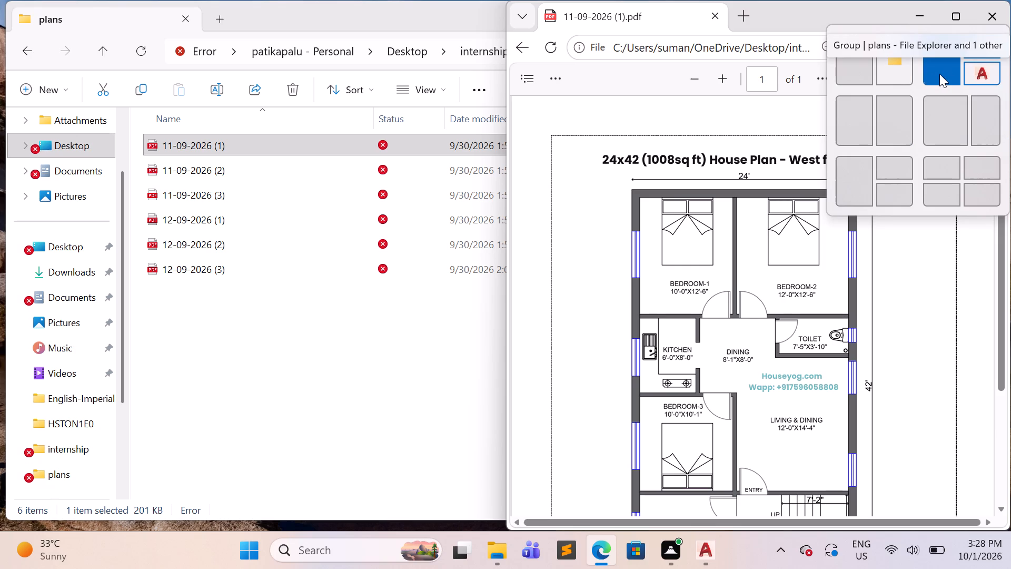
# Arrange the AutoCAD drawing side by side with the plan PDF, closing the File Explorer window.
pyautogui.click(895, 114)
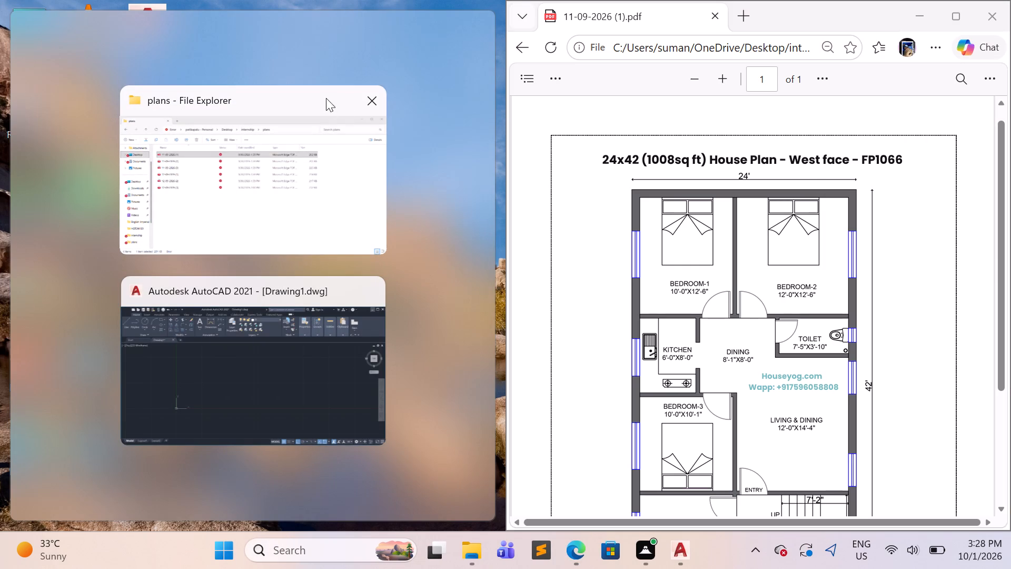
pyautogui.click(371, 97)
pyautogui.click(305, 260)
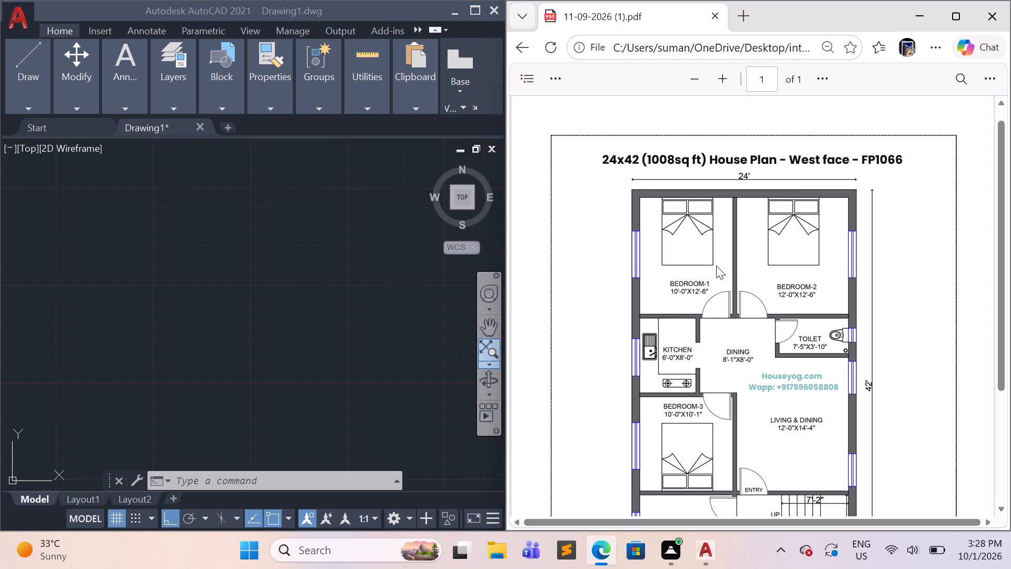
pyautogui.click(21, 105)
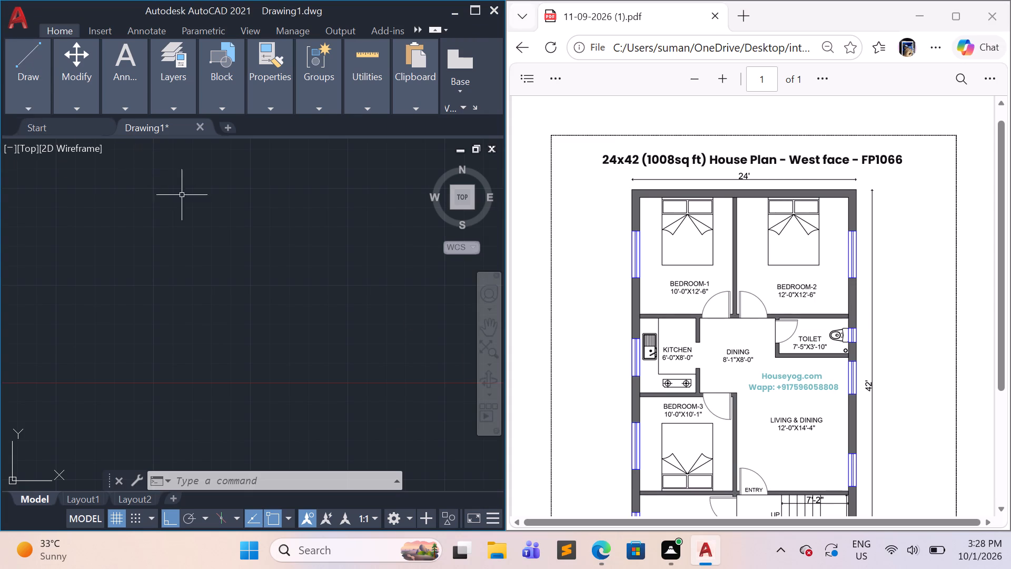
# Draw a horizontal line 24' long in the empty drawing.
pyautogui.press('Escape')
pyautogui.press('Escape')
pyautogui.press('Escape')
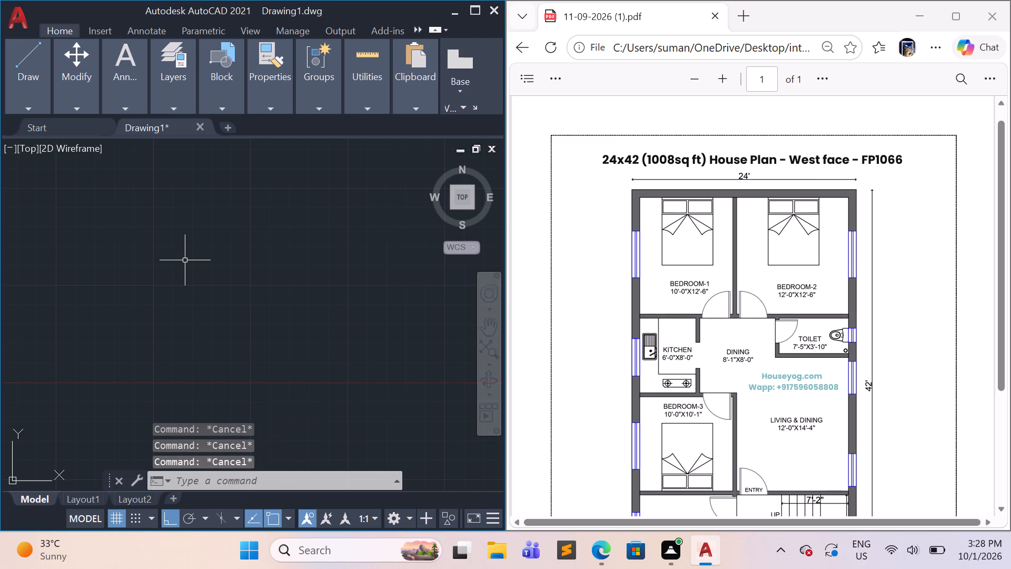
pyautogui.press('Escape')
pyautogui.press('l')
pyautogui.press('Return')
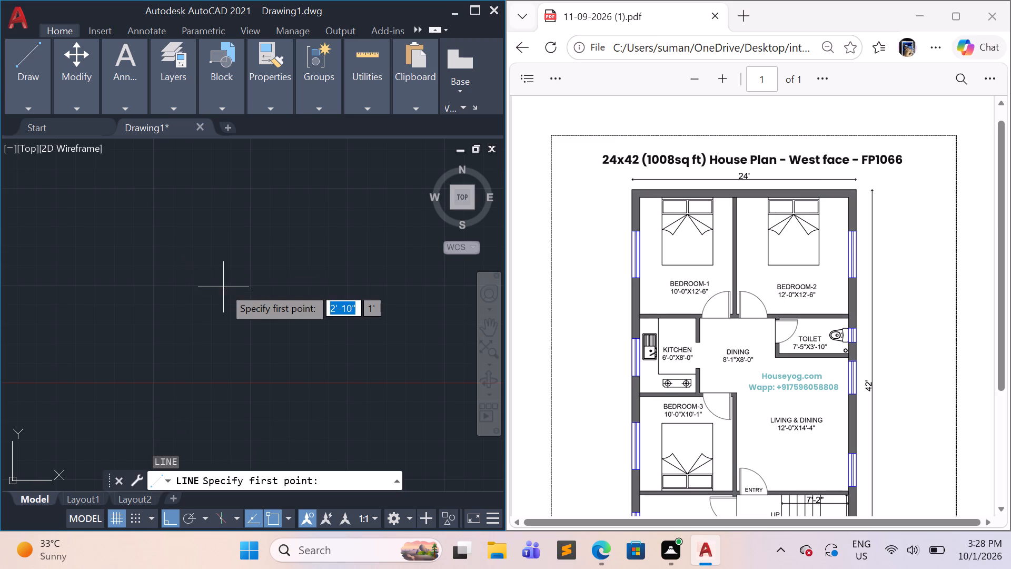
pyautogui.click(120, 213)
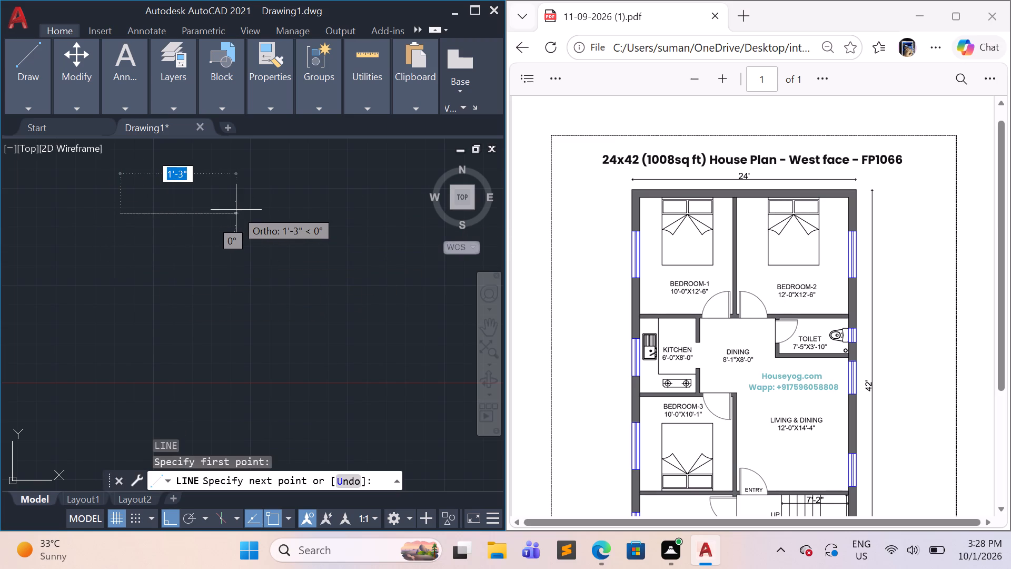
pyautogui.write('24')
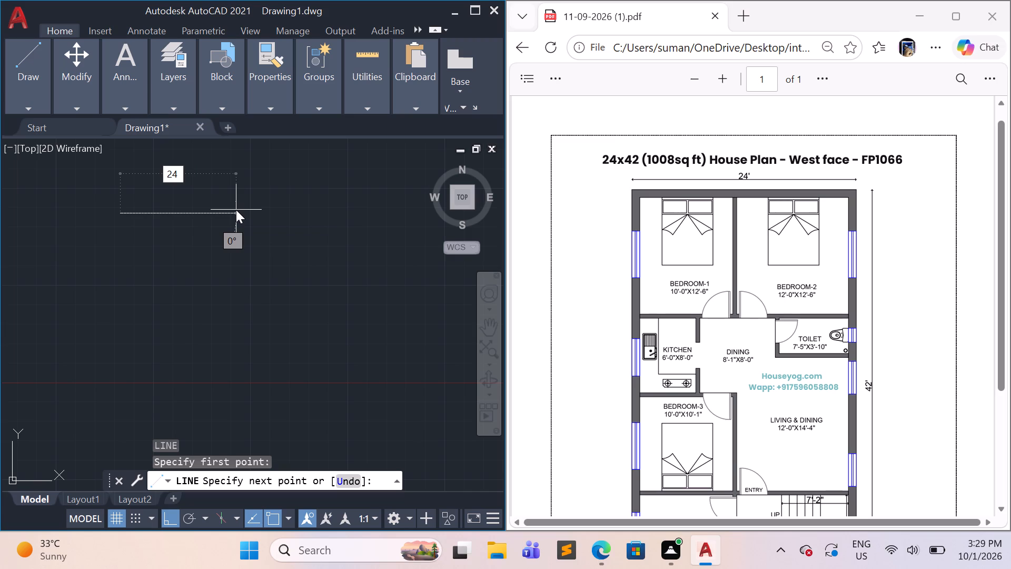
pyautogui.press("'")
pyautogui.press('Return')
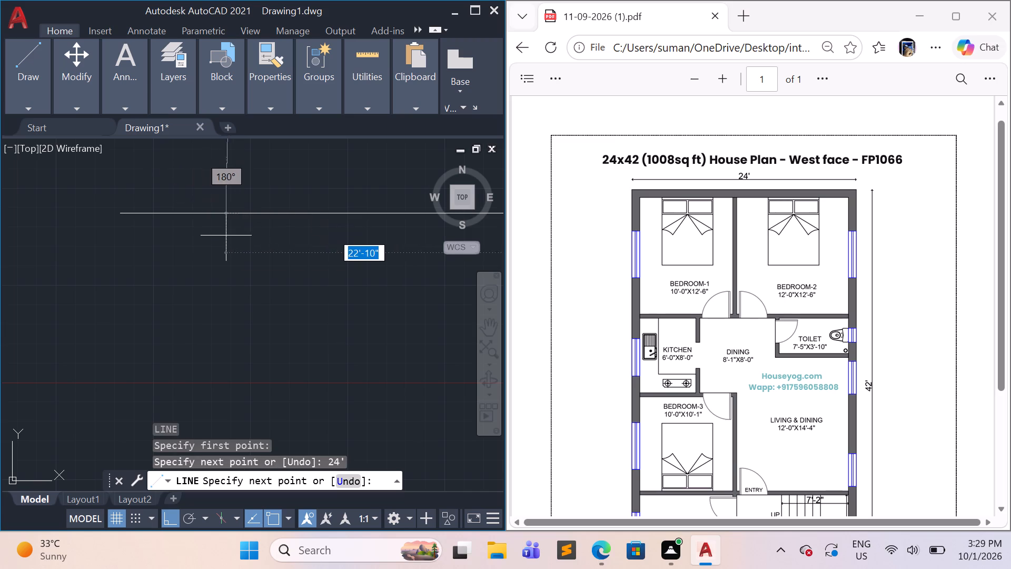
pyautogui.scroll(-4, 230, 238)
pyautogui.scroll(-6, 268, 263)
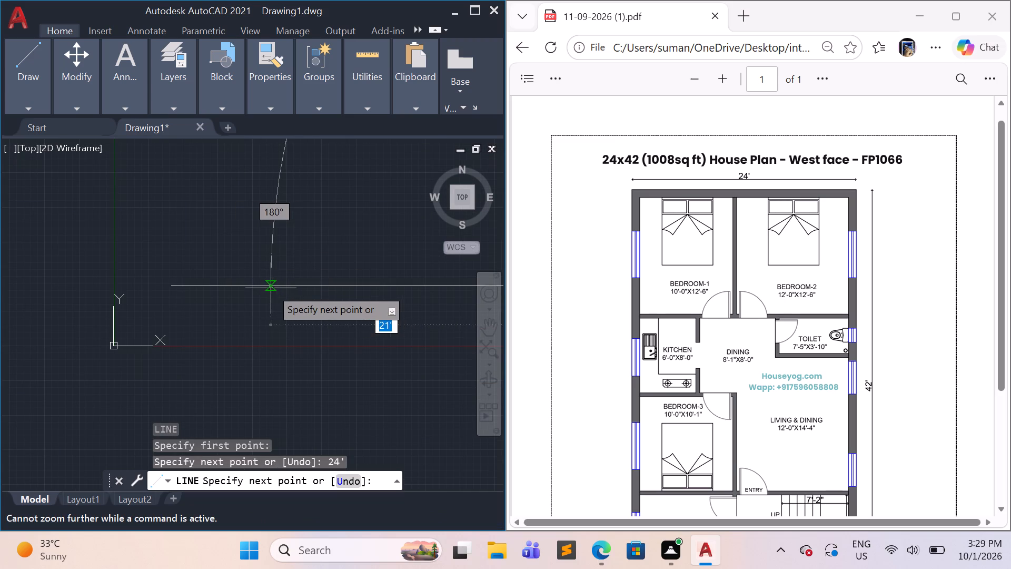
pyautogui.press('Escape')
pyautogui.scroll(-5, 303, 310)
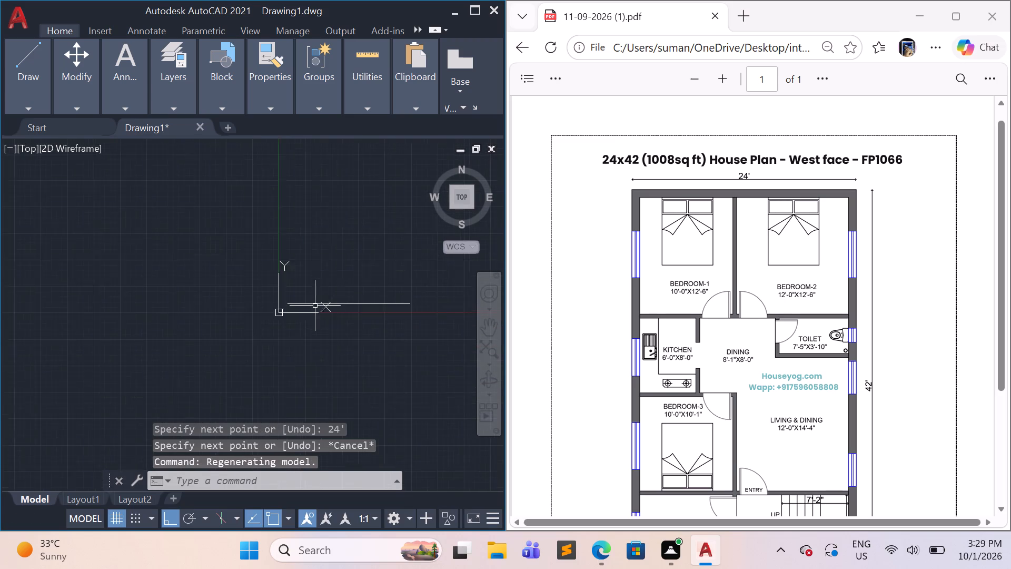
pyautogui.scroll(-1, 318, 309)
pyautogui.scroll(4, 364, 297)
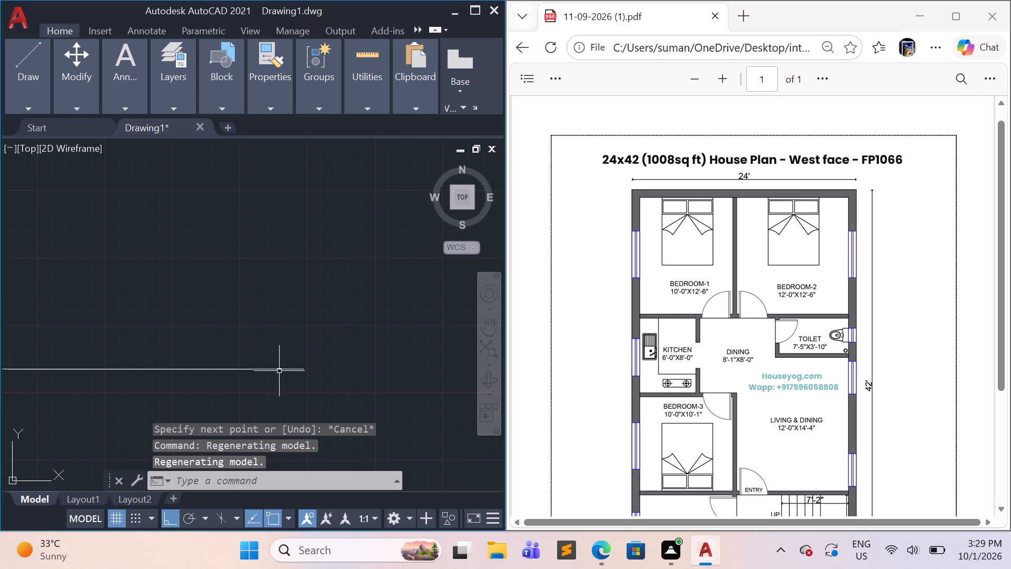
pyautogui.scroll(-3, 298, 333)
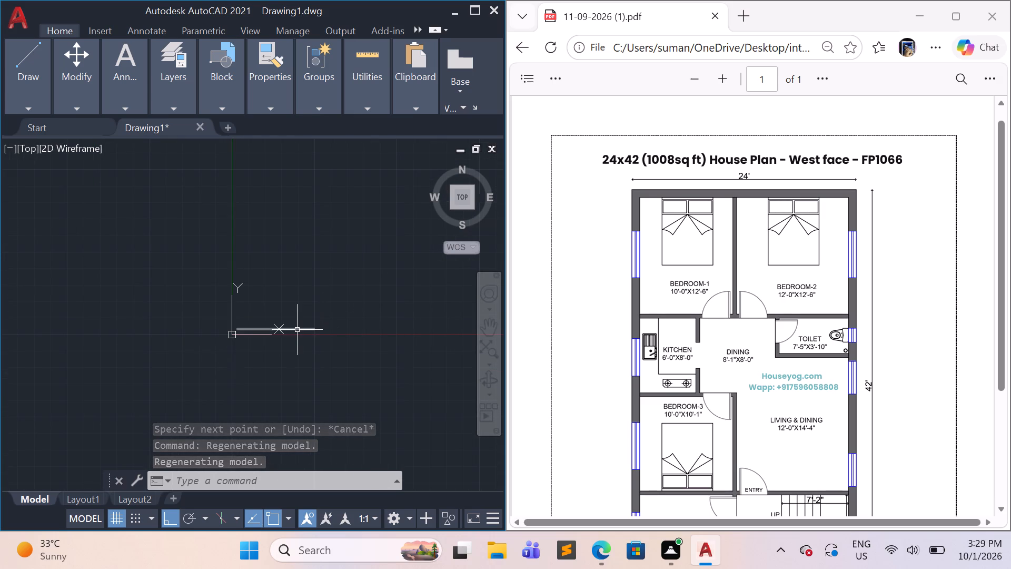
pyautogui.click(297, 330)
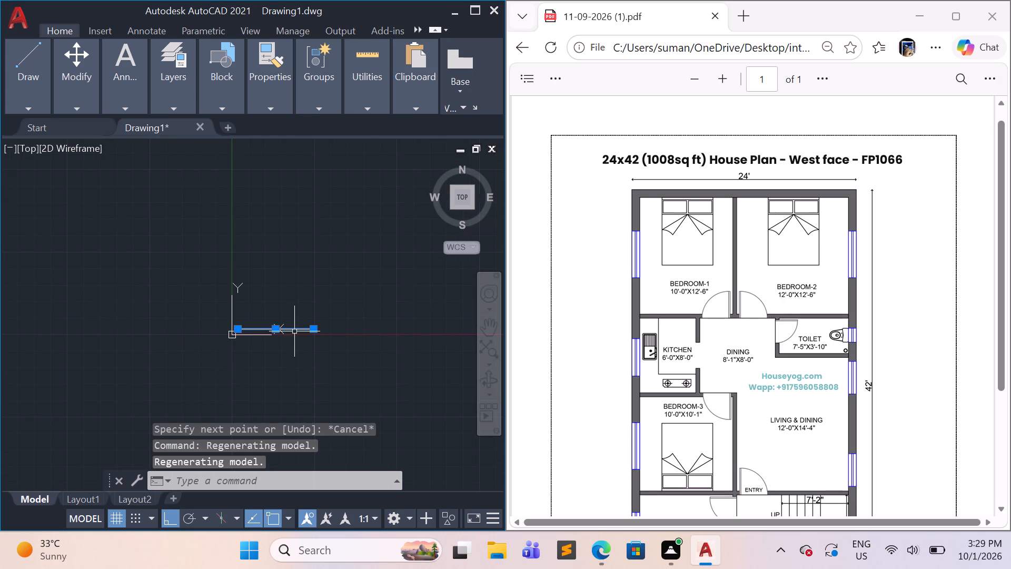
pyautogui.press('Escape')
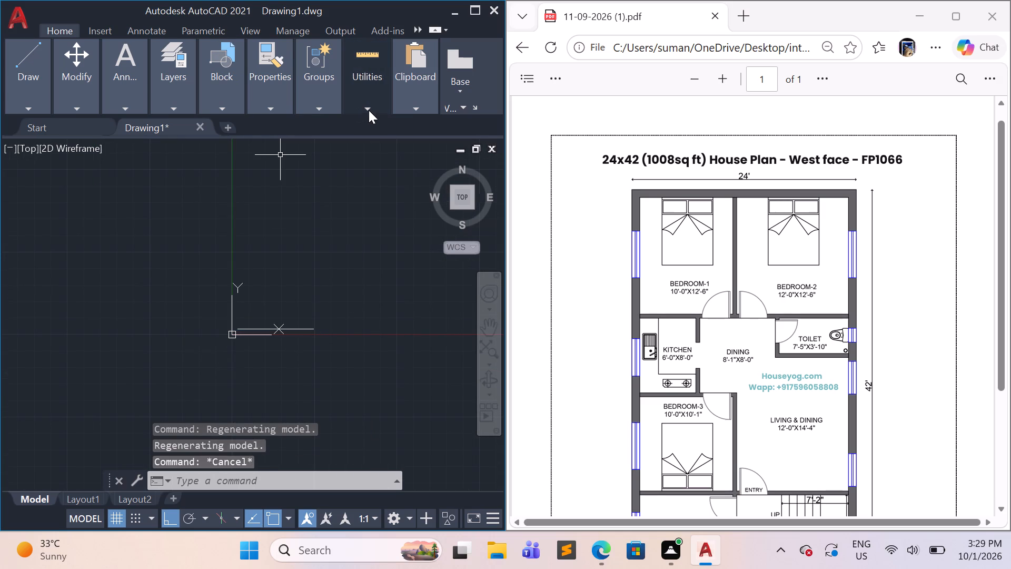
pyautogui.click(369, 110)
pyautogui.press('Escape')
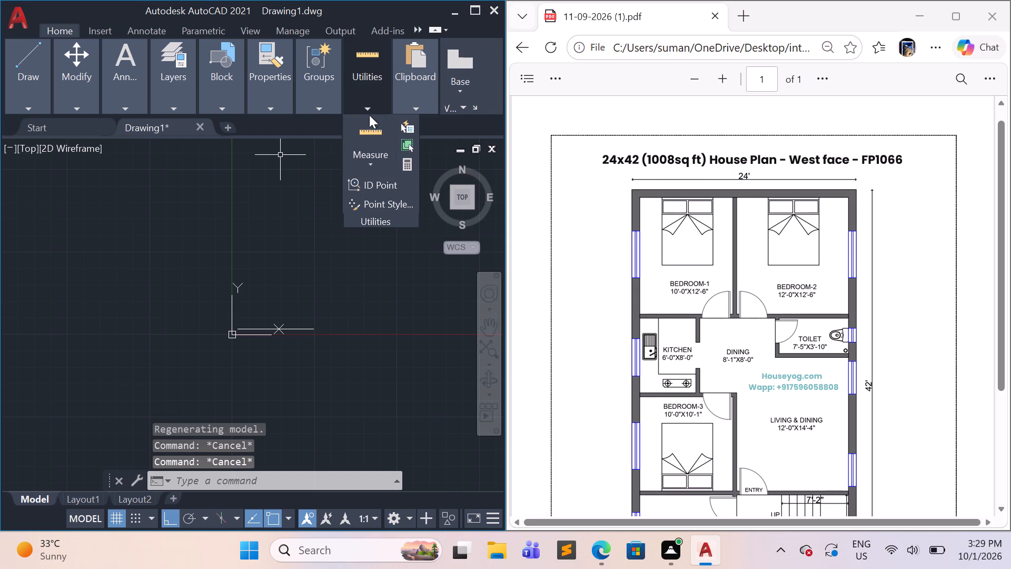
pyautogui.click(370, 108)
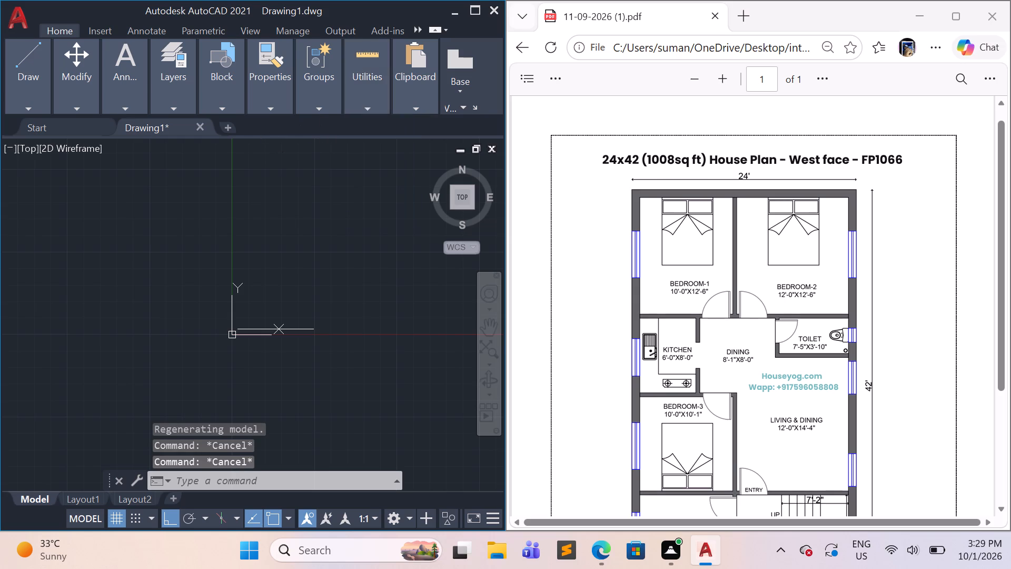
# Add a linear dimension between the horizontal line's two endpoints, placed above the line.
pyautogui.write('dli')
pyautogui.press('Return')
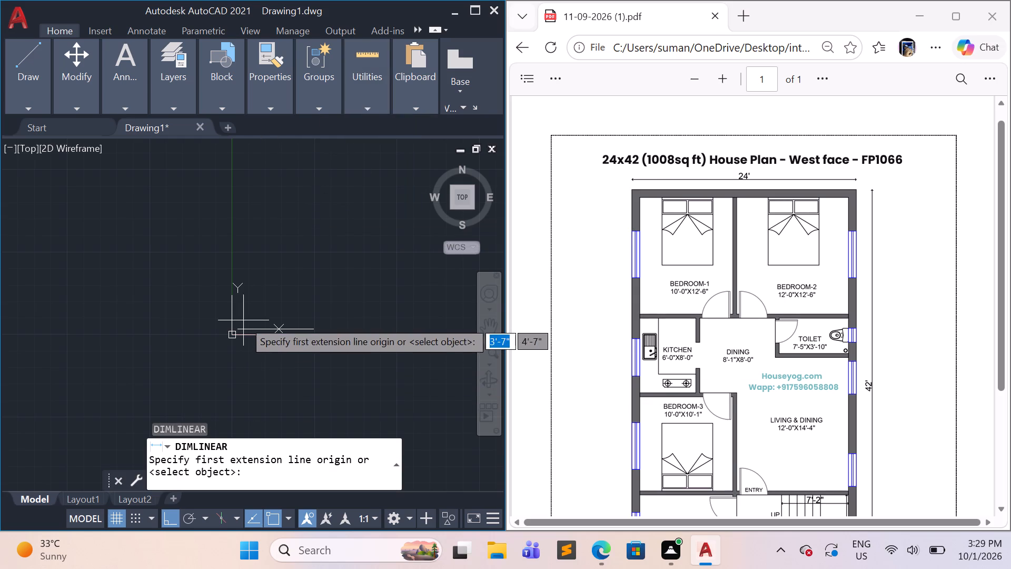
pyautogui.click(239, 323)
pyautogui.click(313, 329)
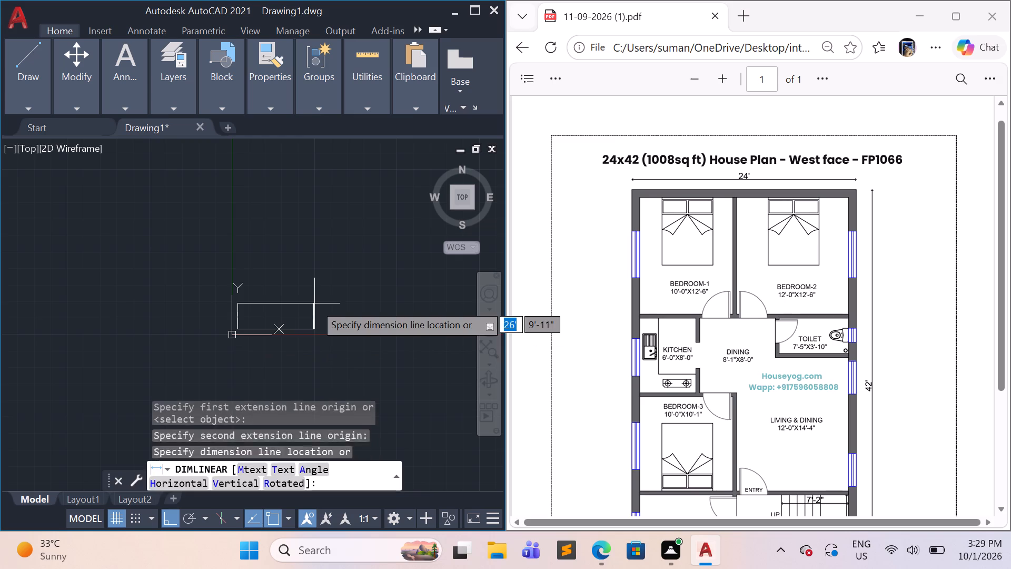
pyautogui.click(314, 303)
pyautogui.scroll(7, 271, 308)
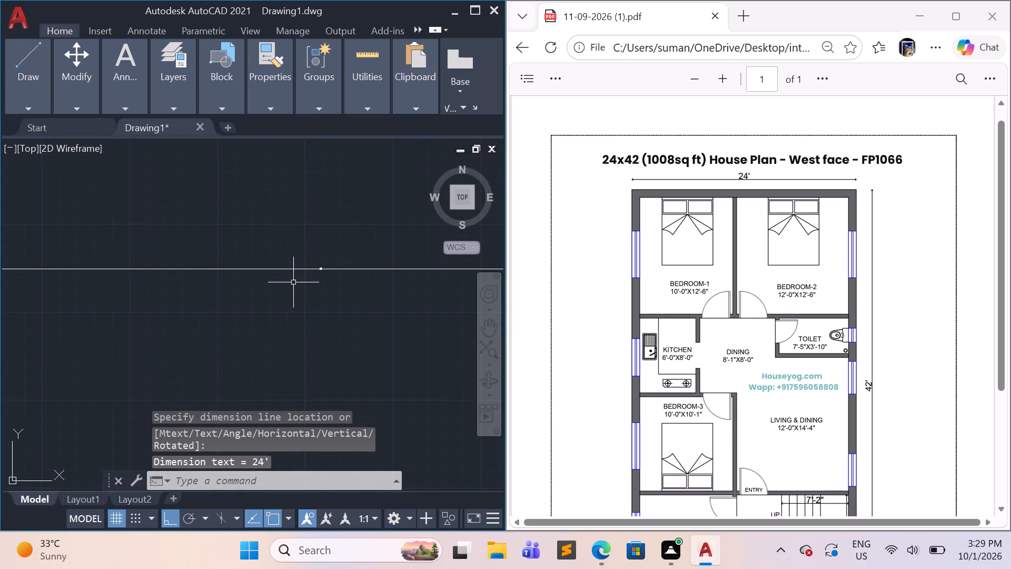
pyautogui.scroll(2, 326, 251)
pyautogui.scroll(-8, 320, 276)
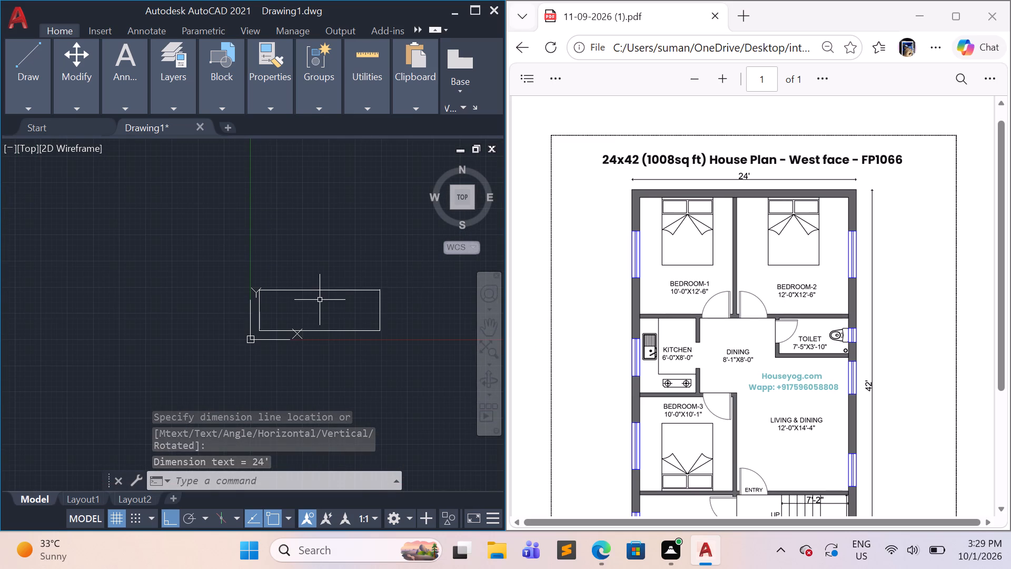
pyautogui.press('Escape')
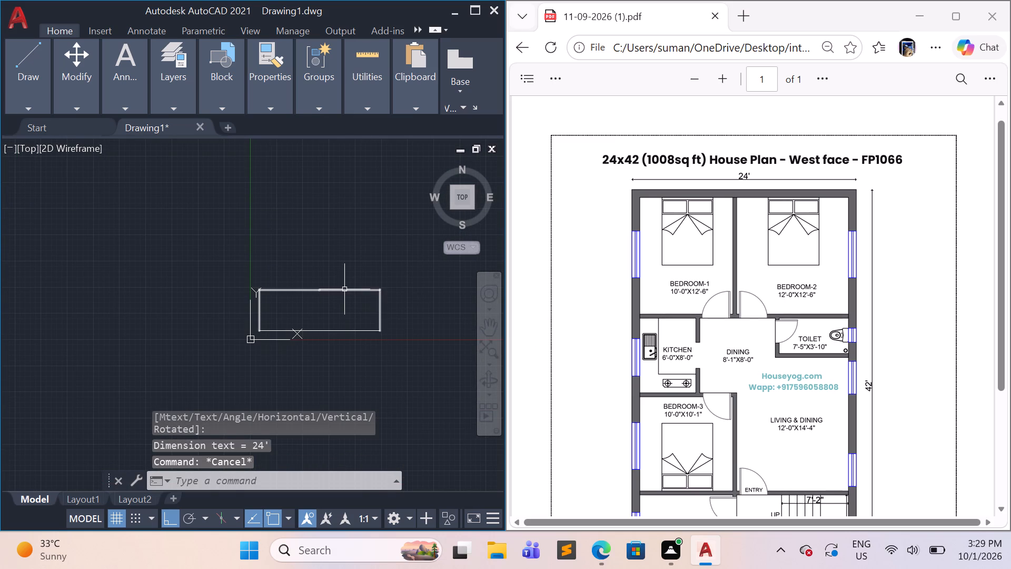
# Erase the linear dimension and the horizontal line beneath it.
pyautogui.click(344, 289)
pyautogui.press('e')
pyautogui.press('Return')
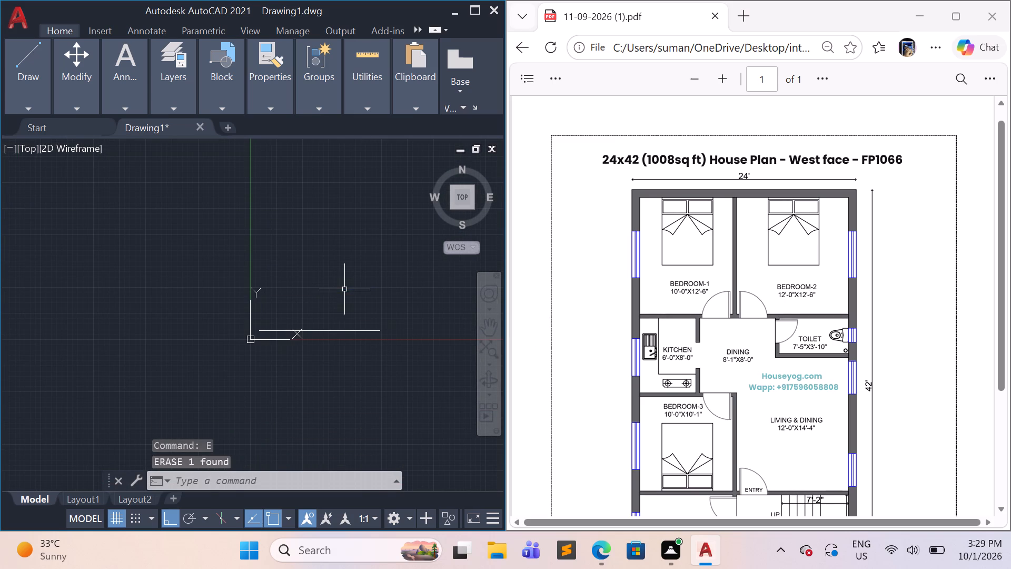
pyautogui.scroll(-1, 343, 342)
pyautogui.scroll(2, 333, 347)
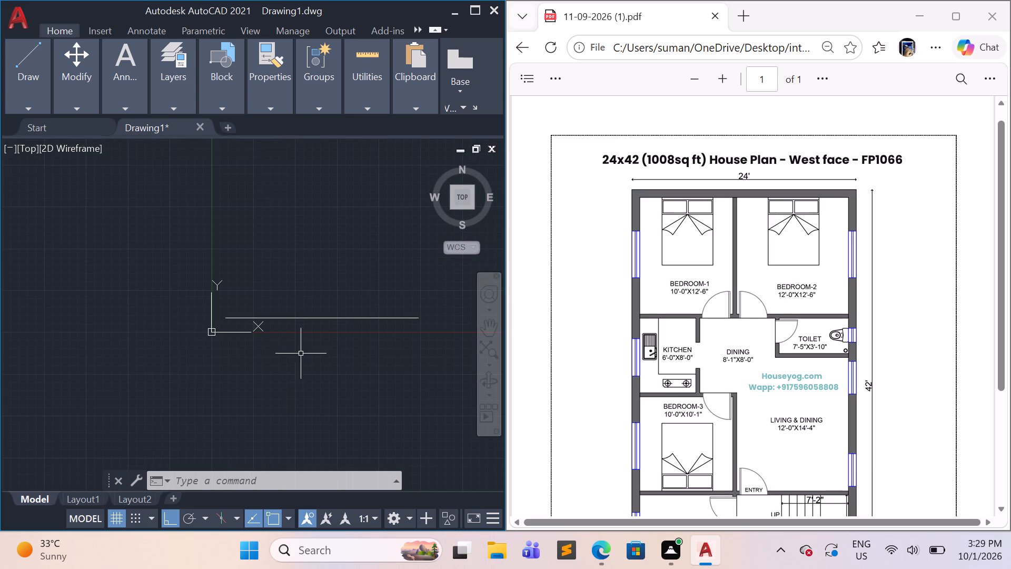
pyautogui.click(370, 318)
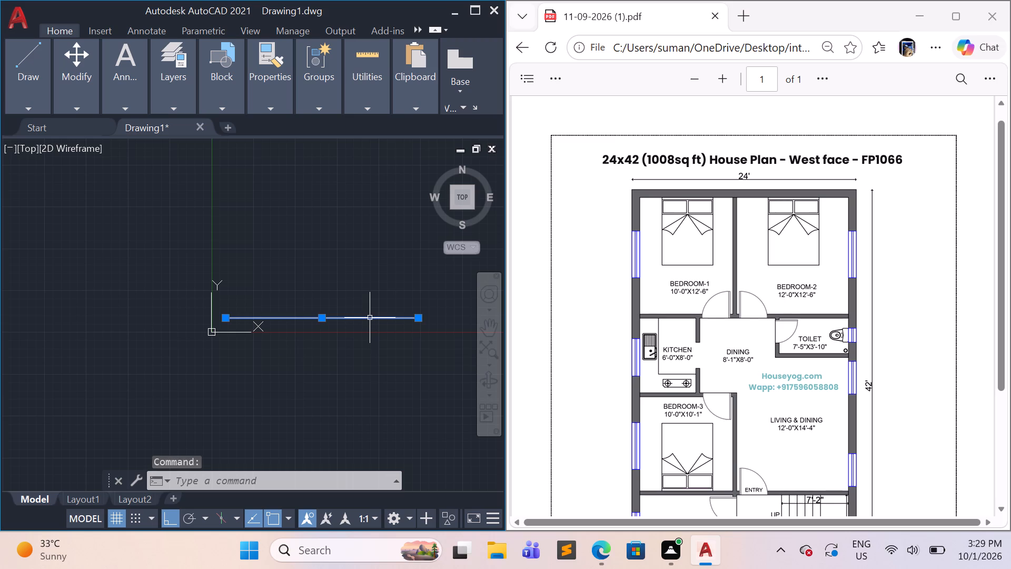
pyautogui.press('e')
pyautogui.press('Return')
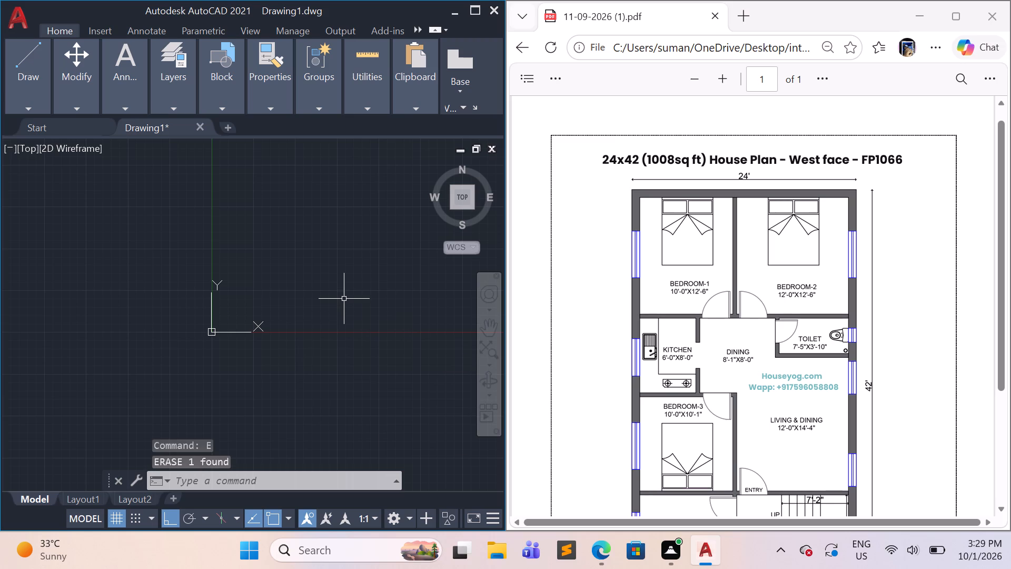
# Draw one vertical construction line a short distance to the right of the origin.
pyautogui.write('xl')
pyautogui.press('Return')
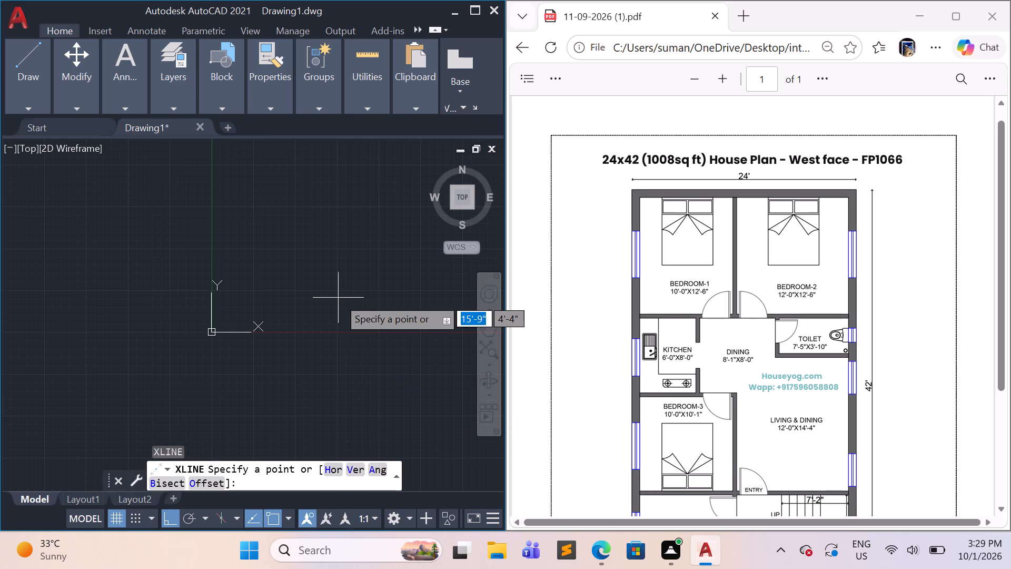
pyautogui.click(350, 469)
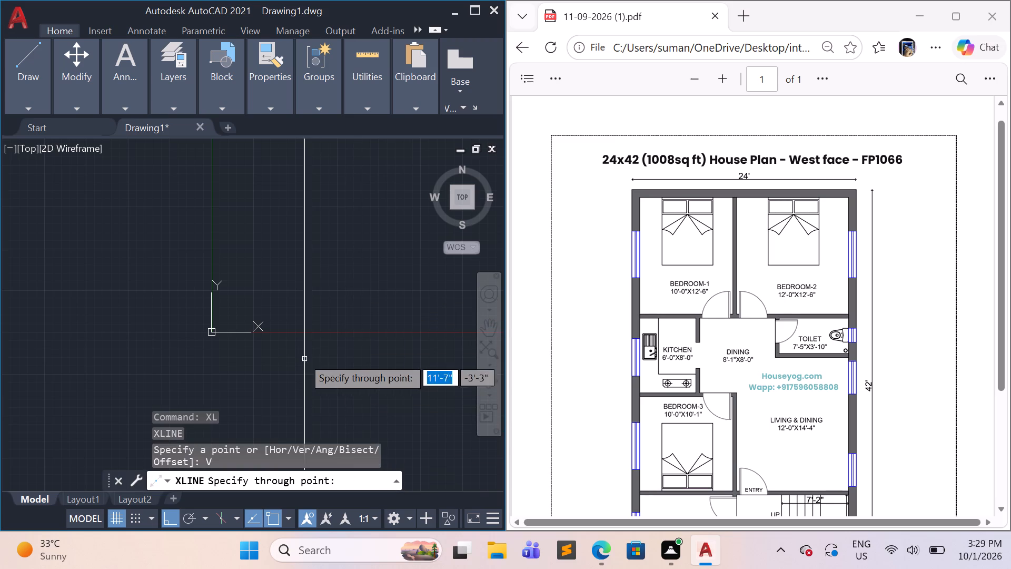
pyautogui.click(288, 287)
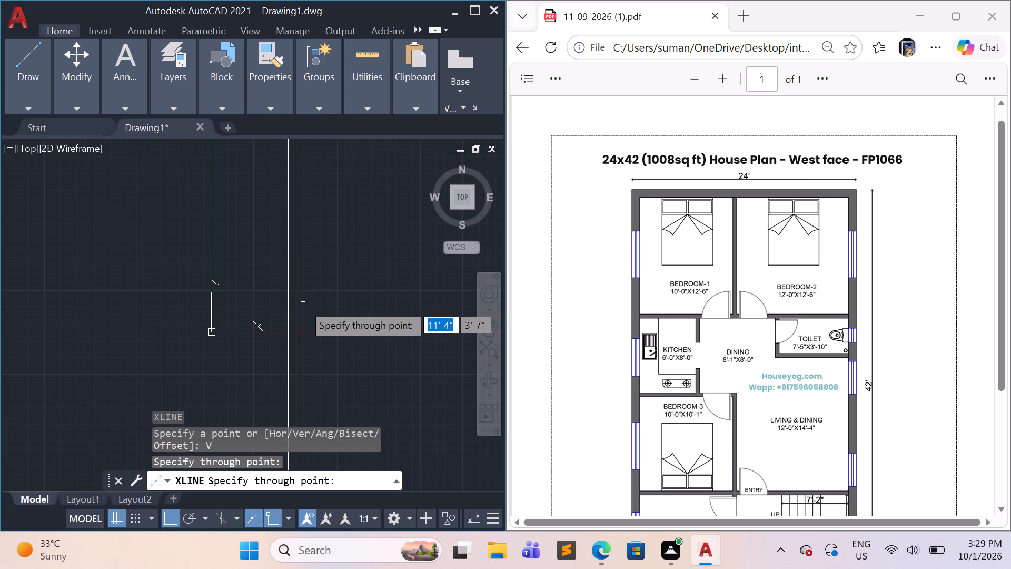
pyautogui.press('Escape')
pyautogui.press('Escape')
pyautogui.press('Escape')
# Offset the vertical construction line 9" to its right to form the outer wall thickness.
pyautogui.press('o')
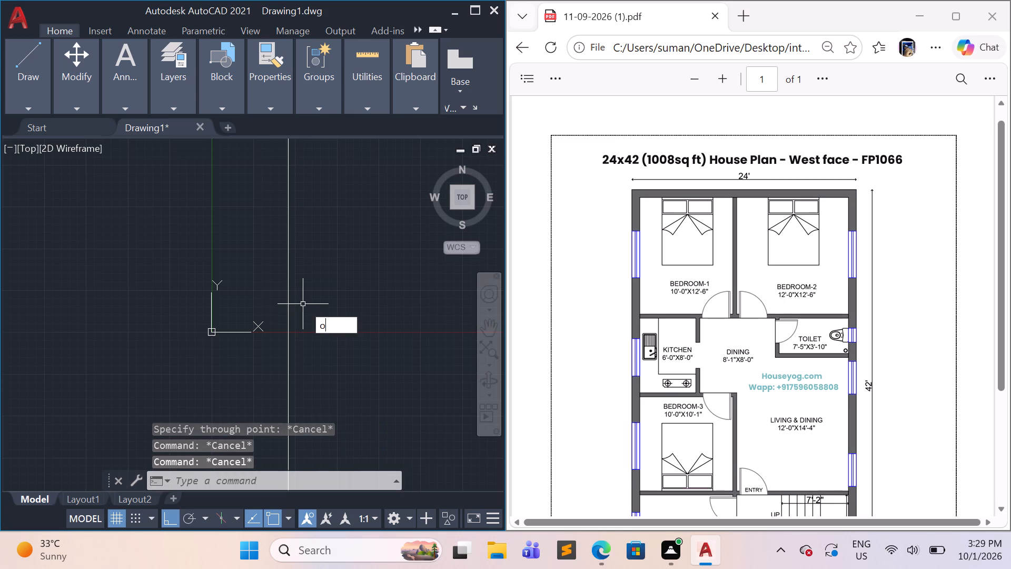
pyautogui.press('Return')
pyautogui.write('9"')
pyautogui.press('Return')
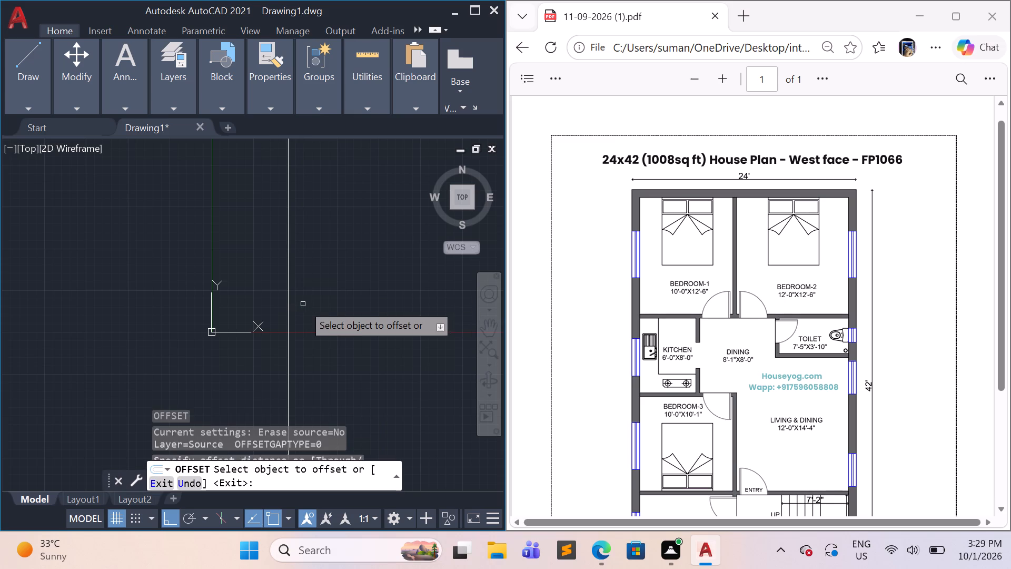
pyautogui.click(286, 291)
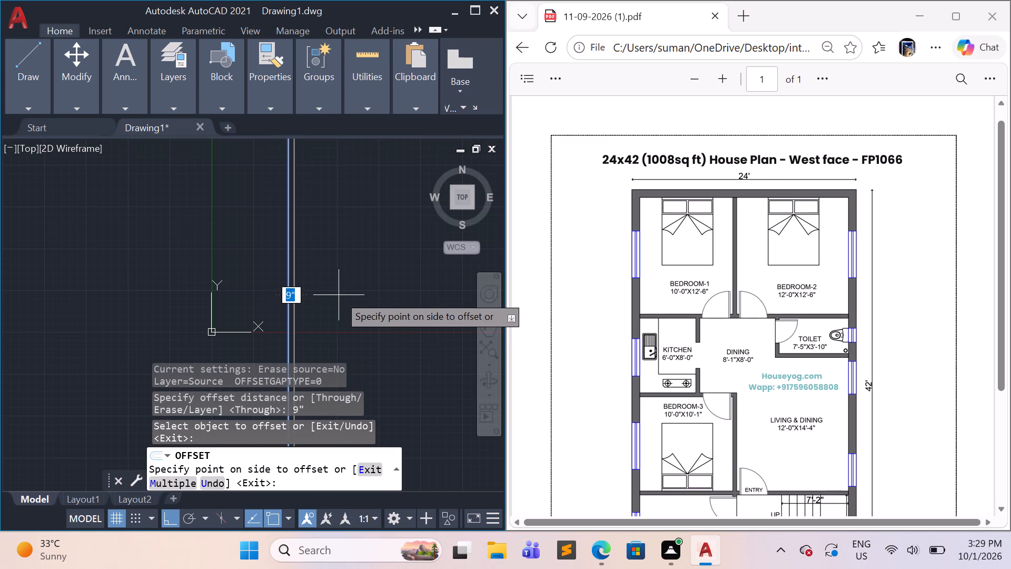
pyautogui.click(339, 295)
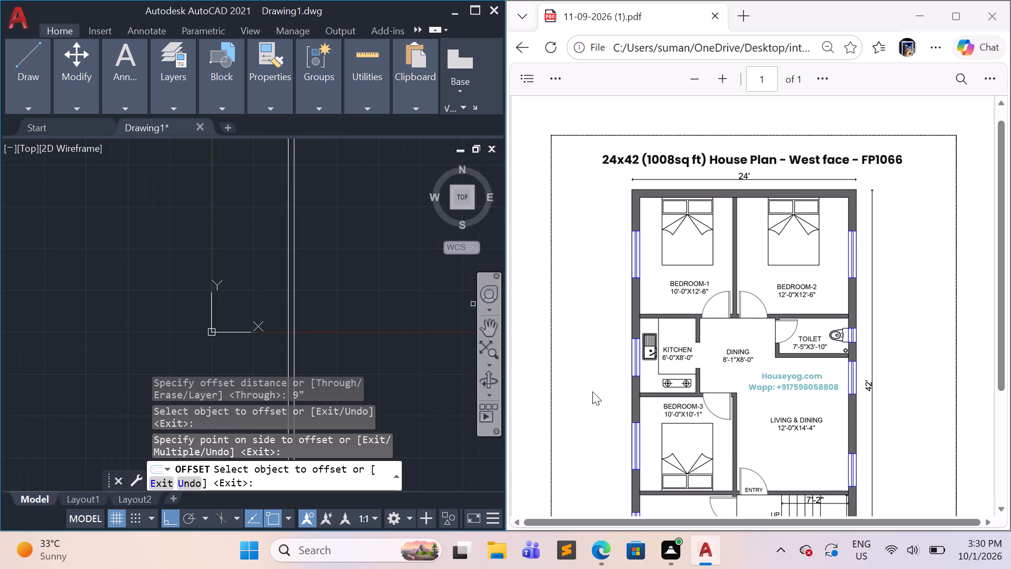
pyautogui.scroll(-1, 451, 344)
pyautogui.moveTo(408, 297); pyautogui.dragTo(317, 300, button='middle')
pyautogui.press('Escape')
pyautogui.press('Escape')
pyautogui.press('Escape')
pyautogui.press('Escape')
pyautogui.press('Escape')
pyautogui.press('Escape')
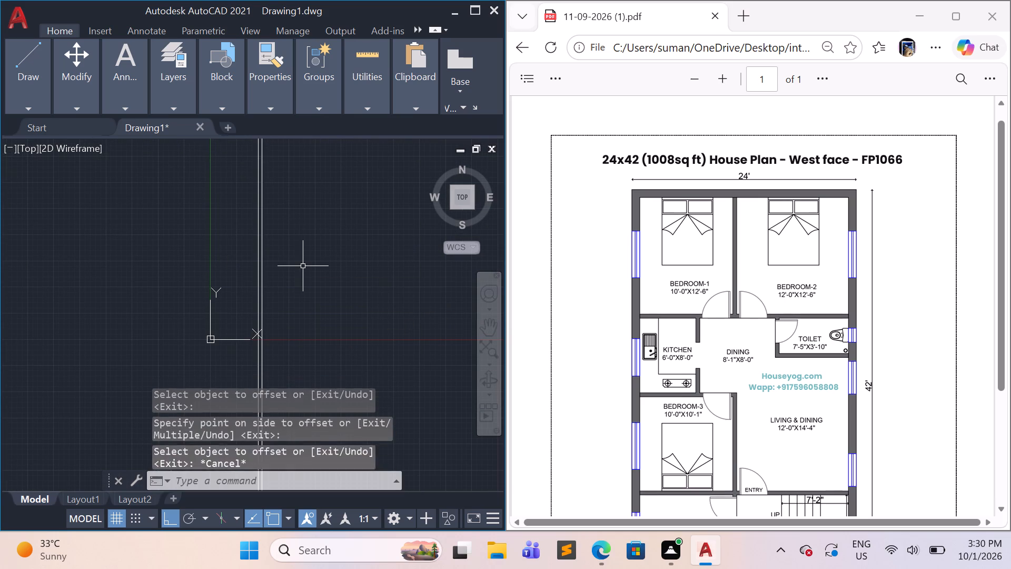
# Draw a horizontal construction line above the origin, crossing both vertical wall lines, as the top outer wall edge.
pyautogui.write('xl')
pyautogui.press('Return')
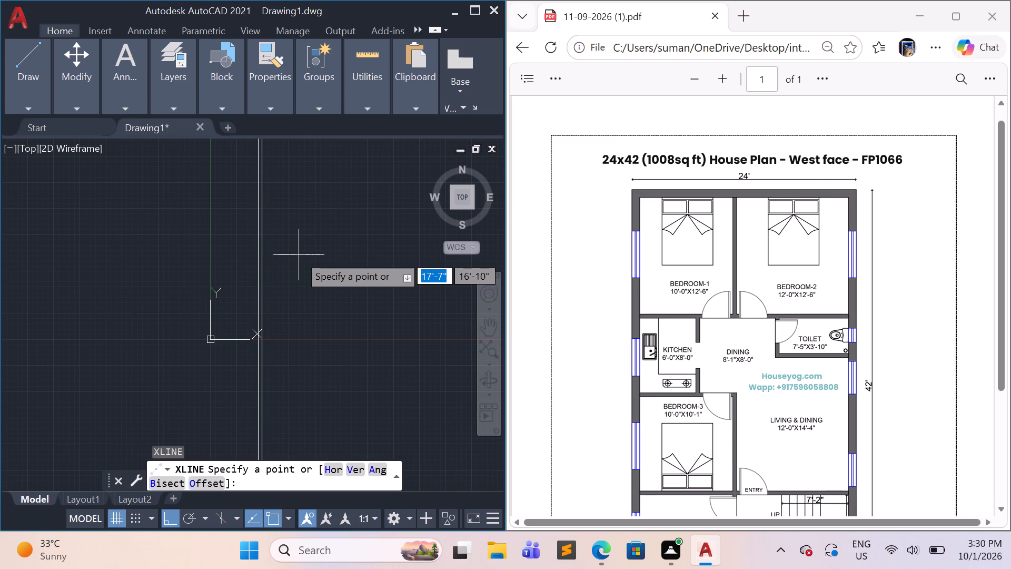
pyautogui.press('h')
pyautogui.press('Return')
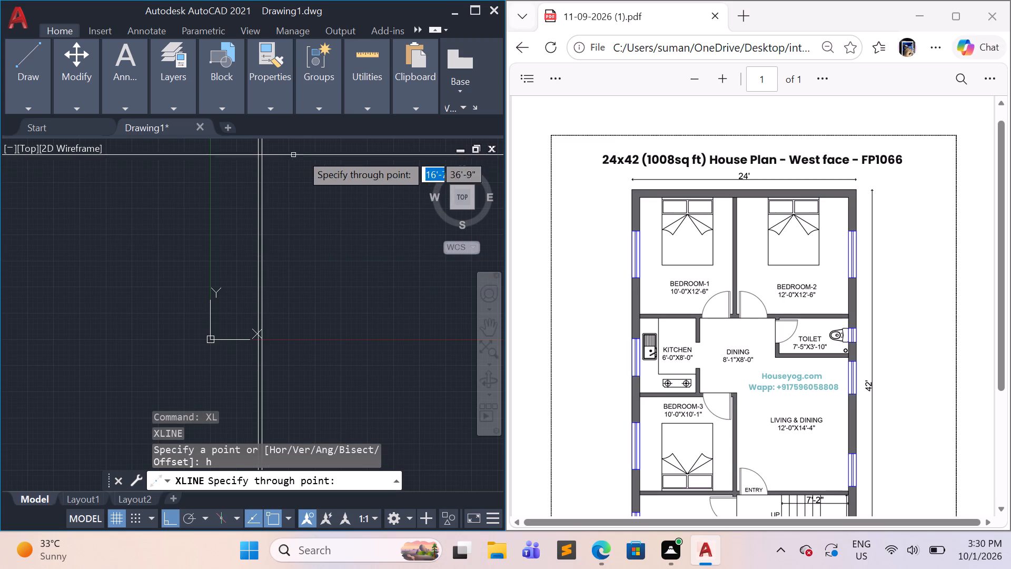
pyautogui.scroll(-4, 301, 171)
pyautogui.moveTo(321, 164); pyautogui.dragTo(265, 267, button='middle')
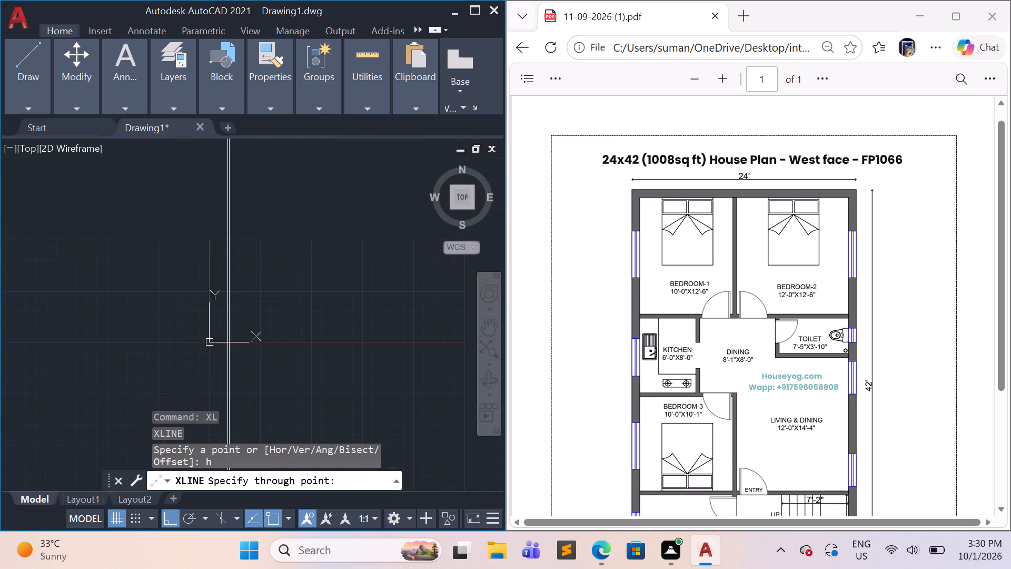
pyautogui.click(267, 229)
pyautogui.press('Escape')
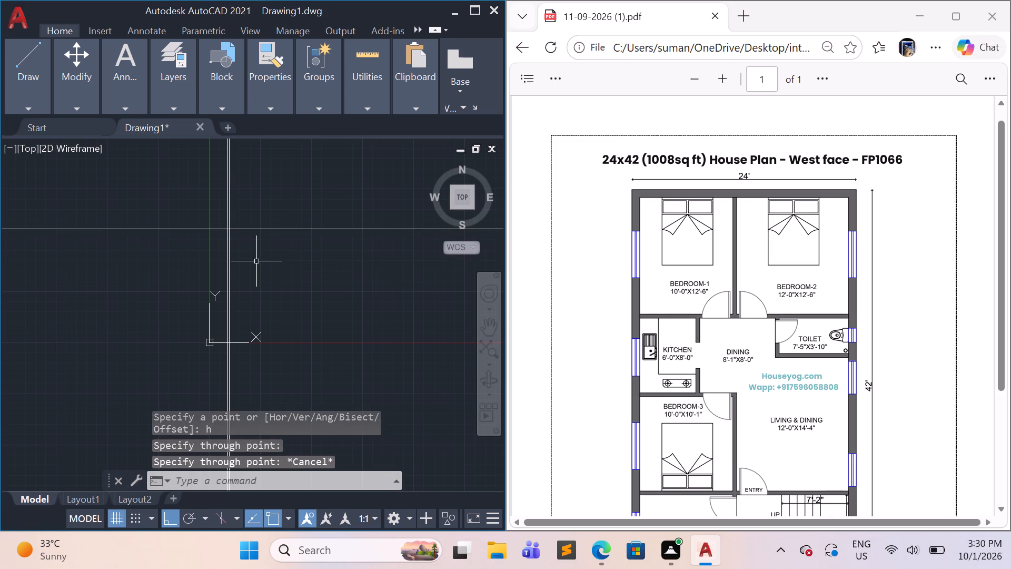
pyautogui.press('Escape')
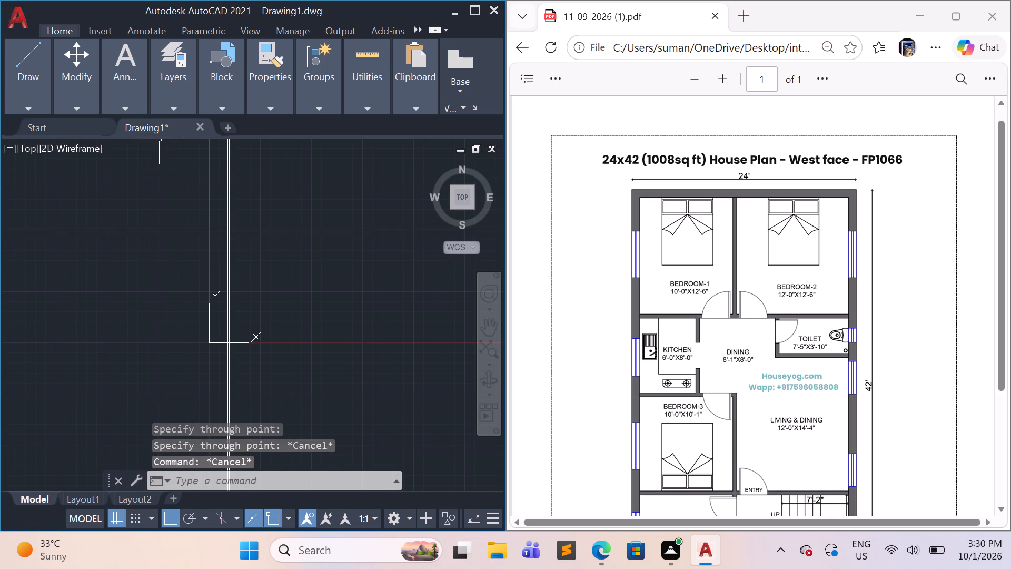
# Trim the construction lines' ends that extend above and to the left of the house's top-left corner.
pyautogui.write('tr')
pyautogui.press('Return')
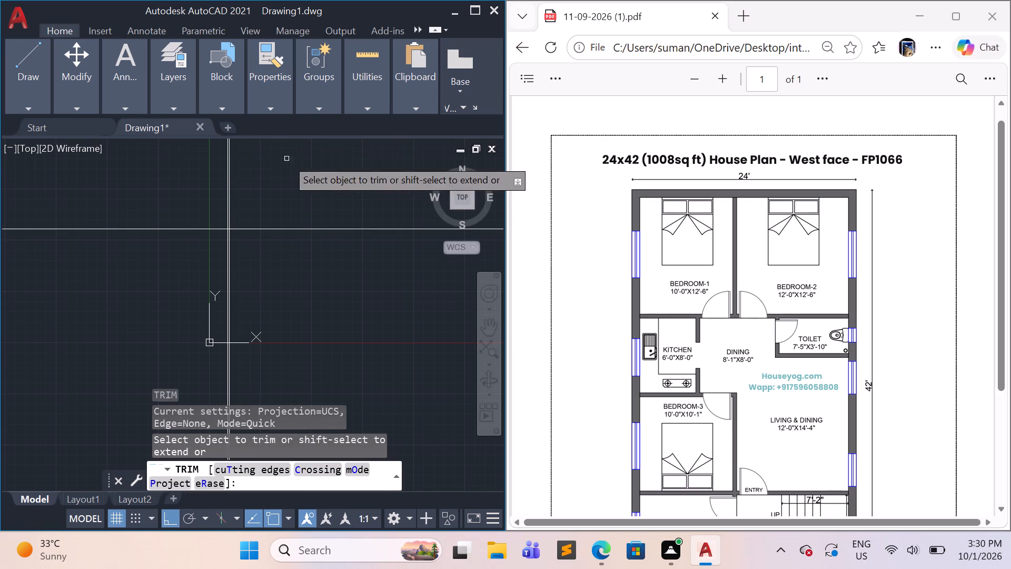
pyautogui.moveTo(286, 159); pyautogui.dragTo(52, 347)
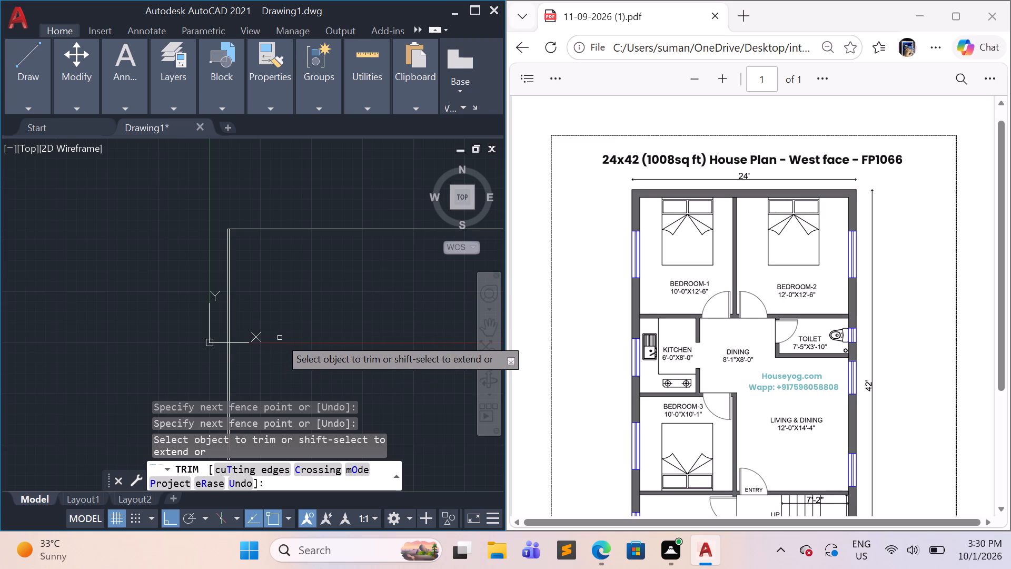
pyautogui.press('Escape')
# Offset the top horizontal wall line 9" downward to form the top outer wall's thickness.
pyautogui.scroll(1, 301, 301)
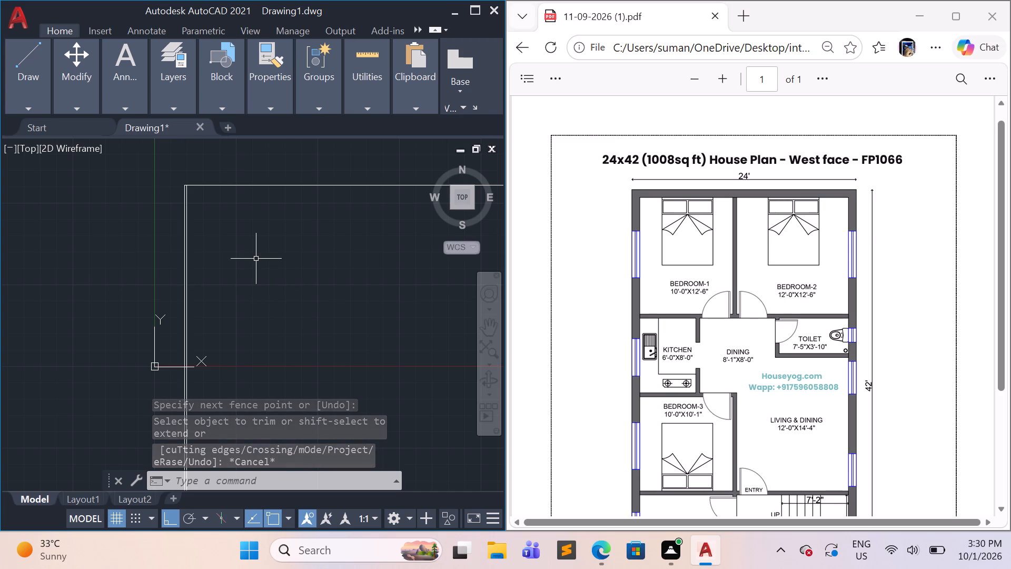
pyautogui.press('o')
pyautogui.press('Return')
pyautogui.write('9"')
pyautogui.press('Return')
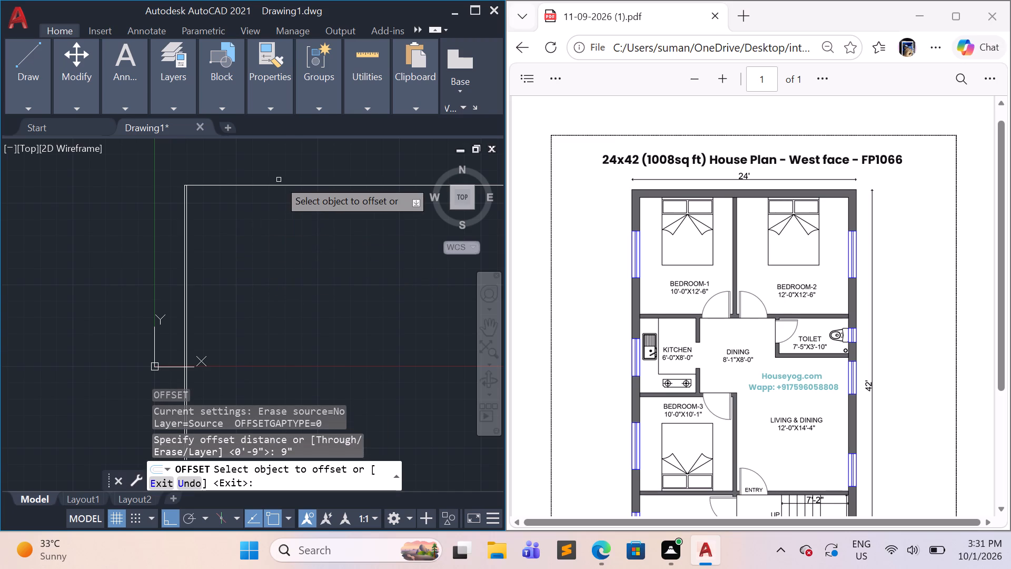
pyautogui.click(283, 188)
pyautogui.click(290, 186)
pyautogui.click(291, 201)
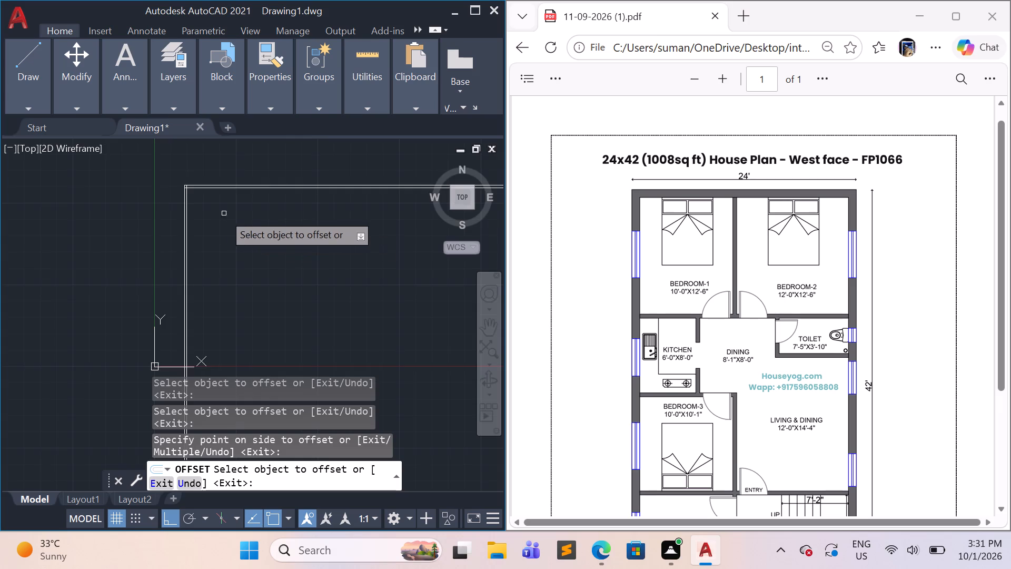
pyautogui.scroll(3, 213, 207)
pyautogui.scroll(-2, 200, 199)
pyautogui.moveTo(204, 204); pyautogui.dragTo(257, 257, button='middle')
pyautogui.press('Escape')
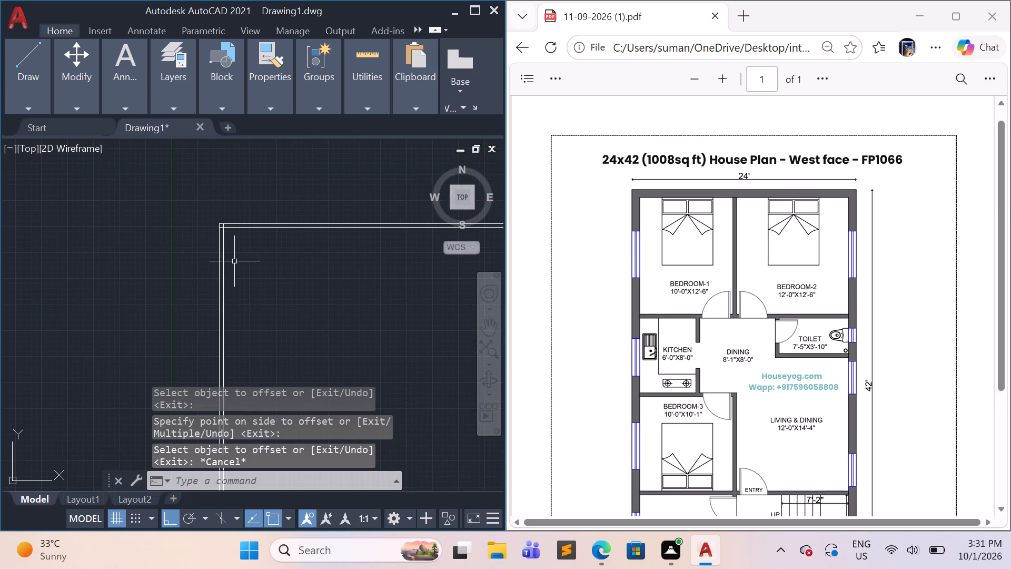
# Trim the overlapping inner wall line ends inside the top-left corner to make a clean inner corner.
pyautogui.scroll(5, 224, 253)
pyautogui.scroll(-1, 233, 241)
pyautogui.moveTo(239, 246); pyautogui.dragTo(273, 394, button='middle')
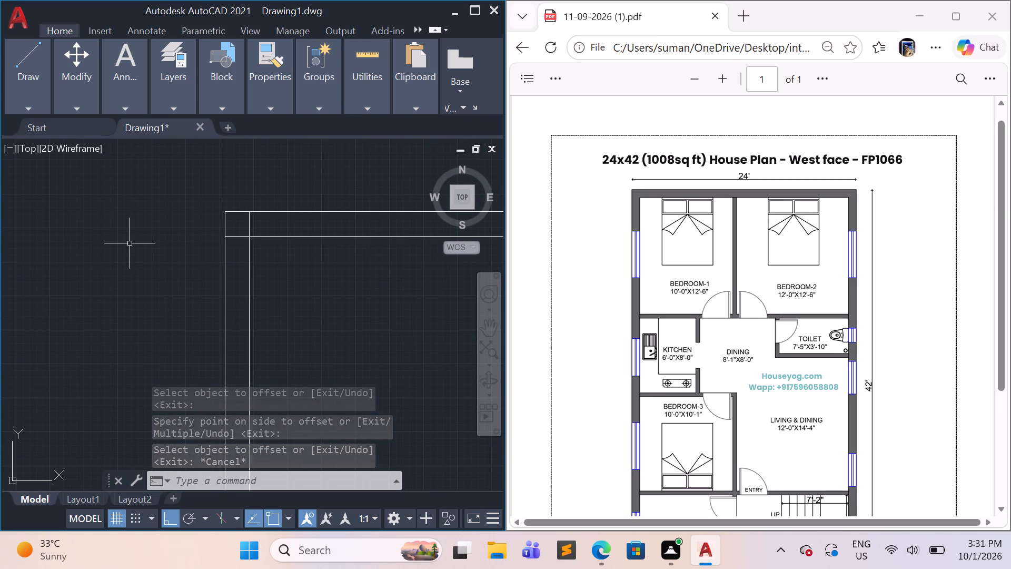
pyautogui.write('tr')
pyautogui.press('Return')
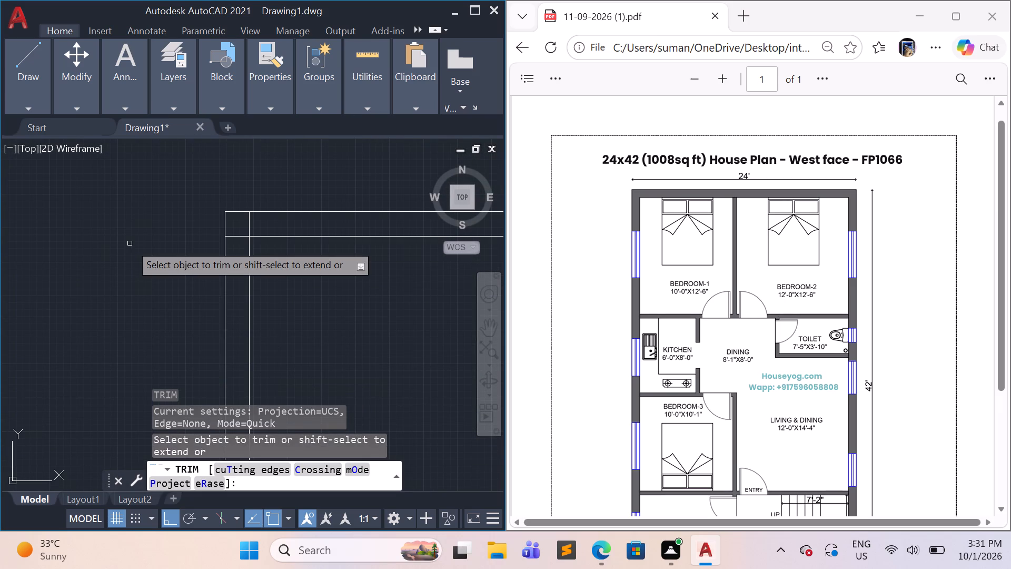
pyautogui.click(251, 225)
pyautogui.moveTo(237, 238); pyautogui.dragTo(237, 240)
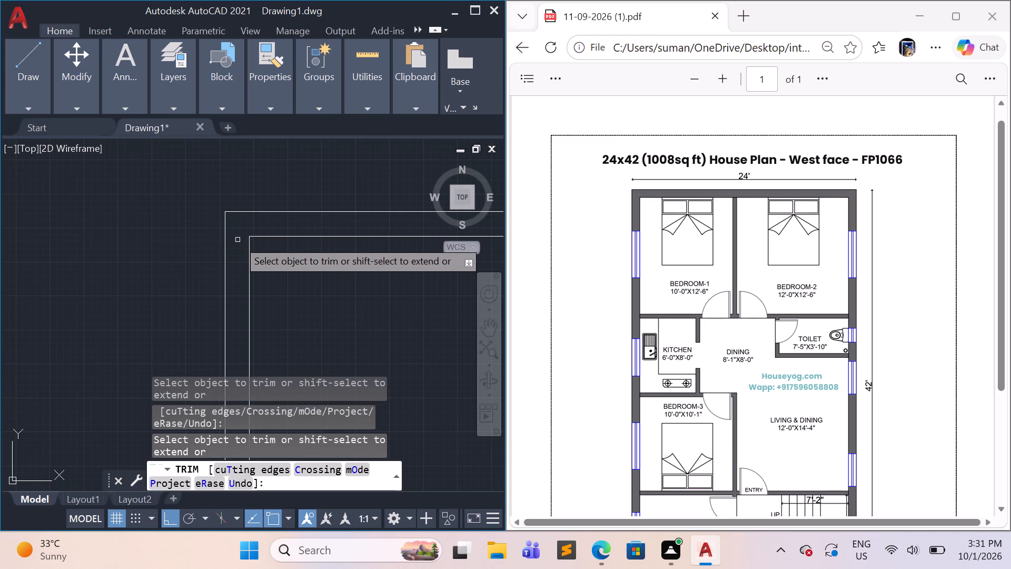
pyautogui.moveTo(237, 240); pyautogui.dragTo(237, 245)
pyautogui.scroll(-1, 247, 271)
pyautogui.moveTo(340, 312); pyautogui.dragTo(274, 230, button='middle')
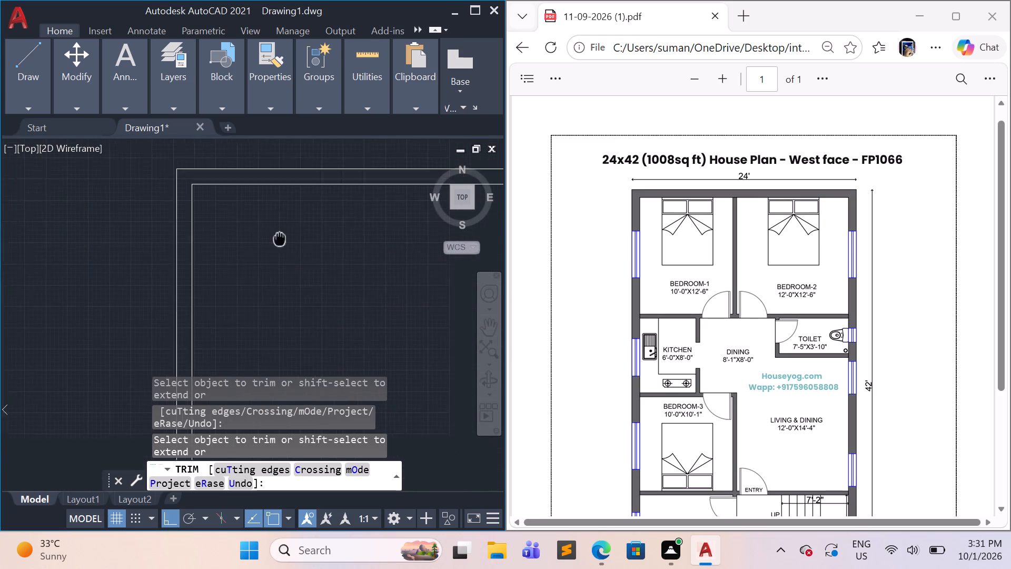
pyautogui.moveTo(274, 230); pyautogui.dragTo(254, 229, button='middle')
pyautogui.press('Escape')
pyautogui.press('Escape')
pyautogui.press('Escape')
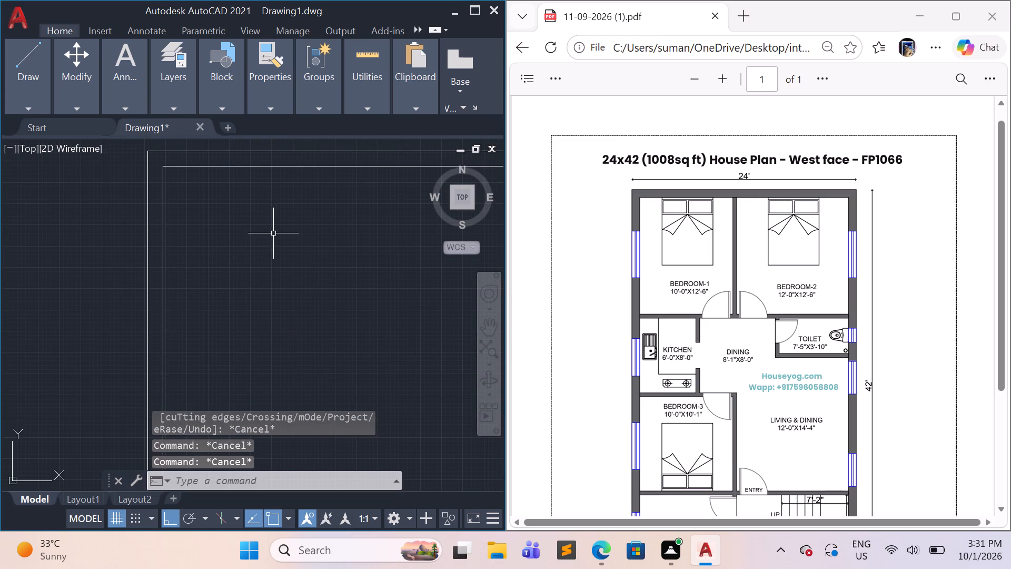
pyautogui.press('Escape')
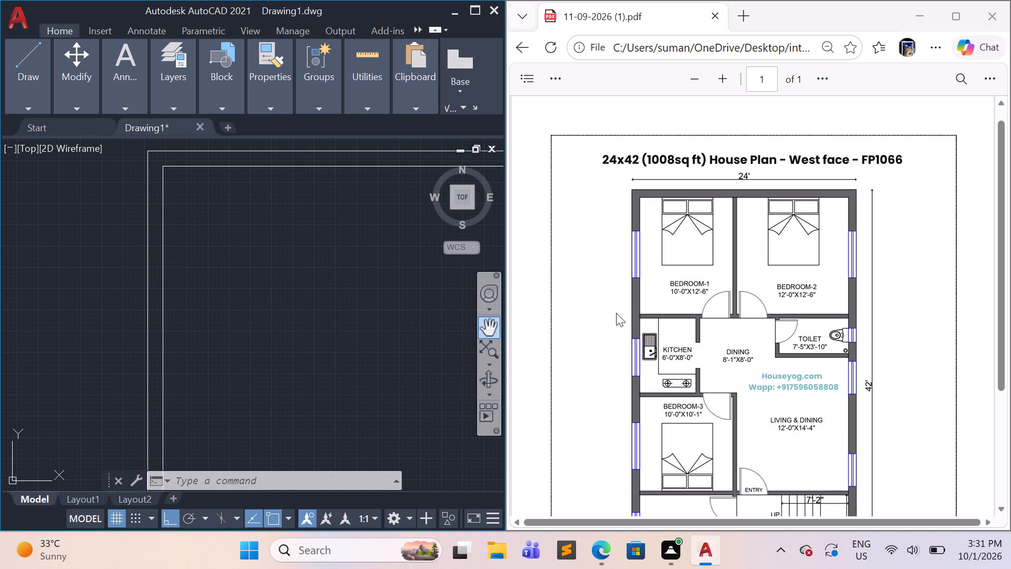
# Offset the left wall's inner line 10' to the right to mark Bedroom-1's width.
pyautogui.scroll(-1, 412, 367)
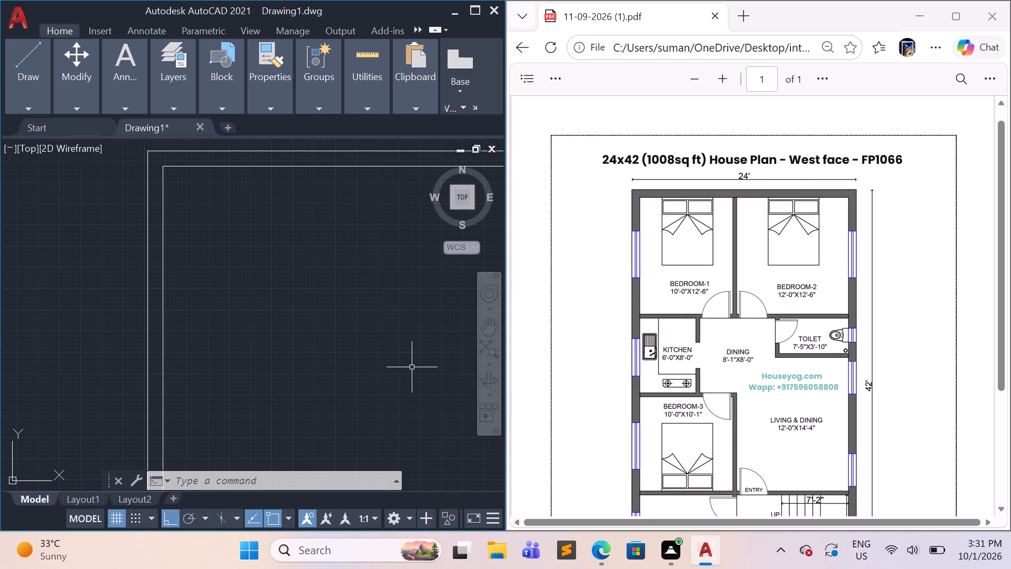
pyautogui.moveTo(372, 361); pyautogui.dragTo(295, 302, button='middle')
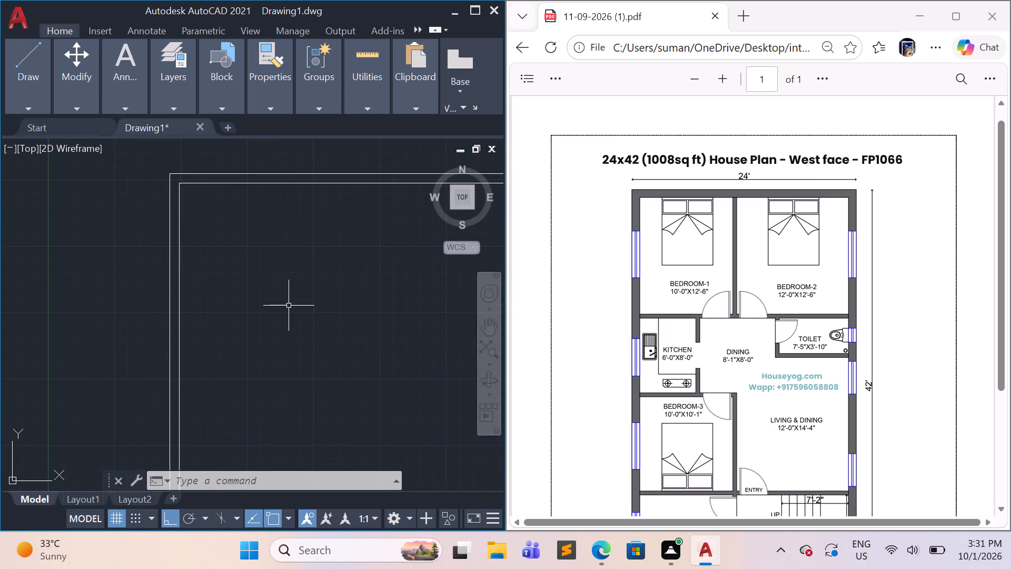
pyautogui.press('o')
pyautogui.press('Return')
pyautogui.write('10')
pyautogui.press("'")
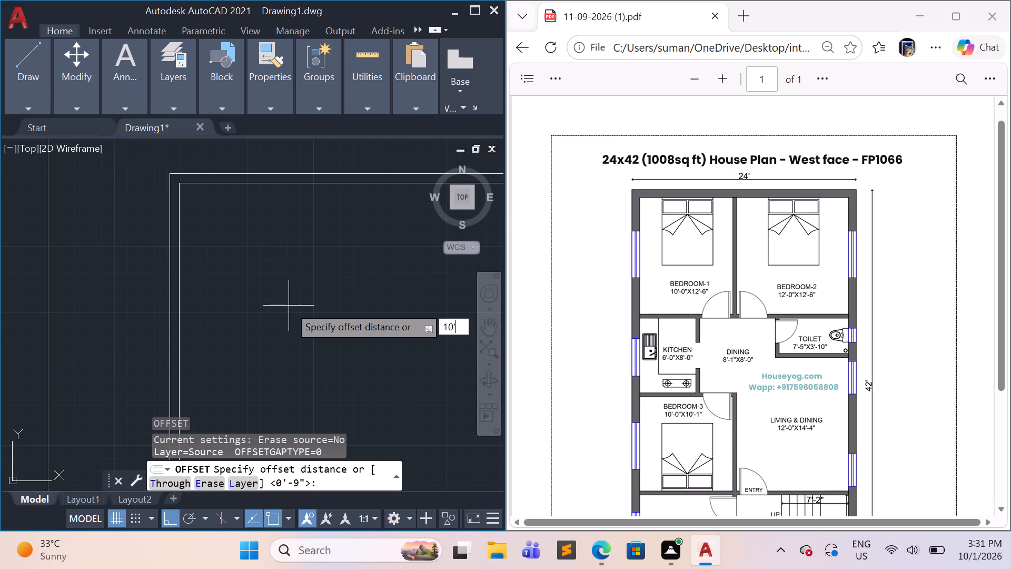
pyautogui.press('Return')
pyautogui.click(180, 306)
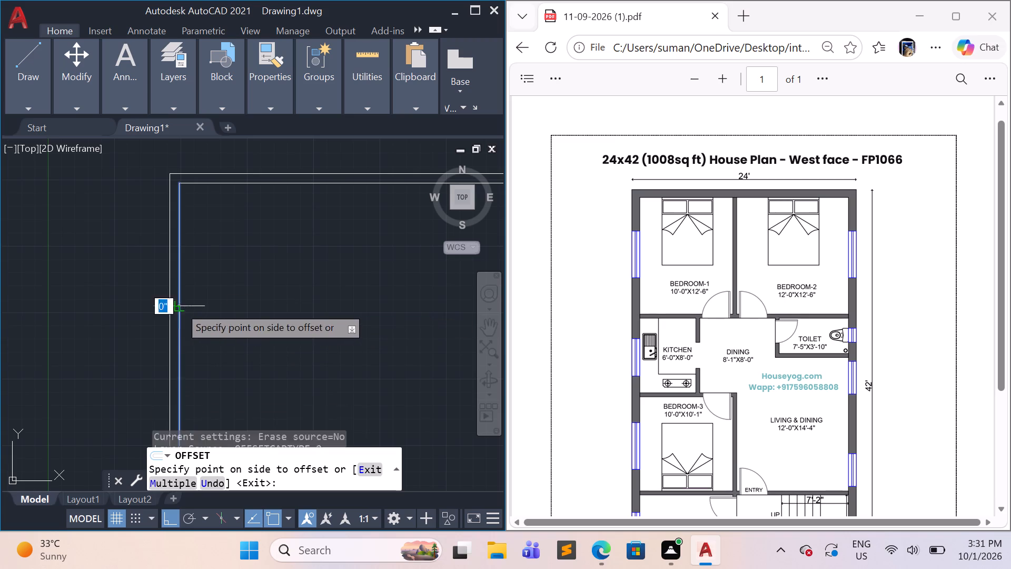
pyautogui.click(257, 317)
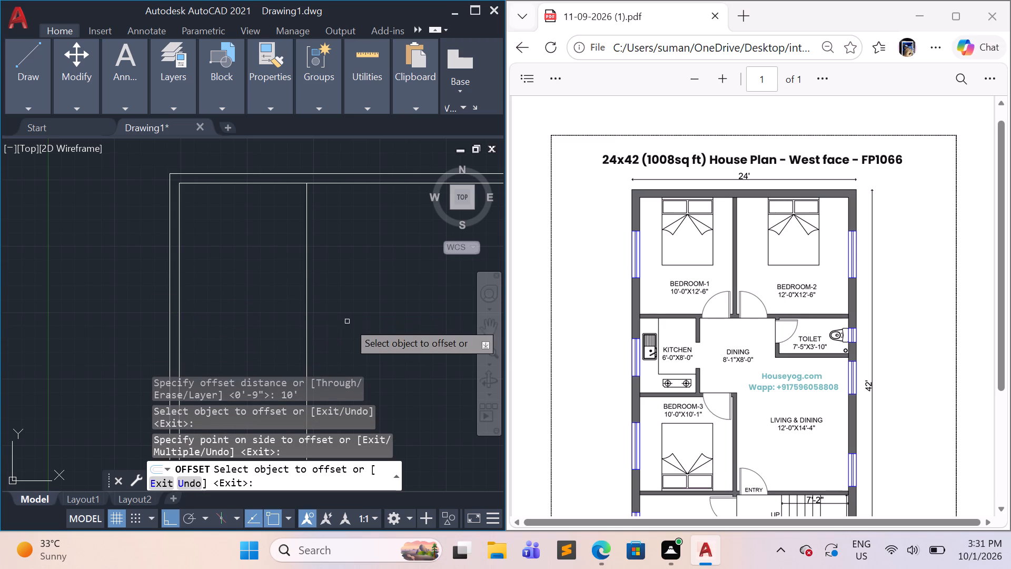
# Draw a 24' line to the right from the outer top-left corner along the top wall's outer edge.
pyautogui.moveTo(362, 333); pyautogui.dragTo(230, 292, button='middle')
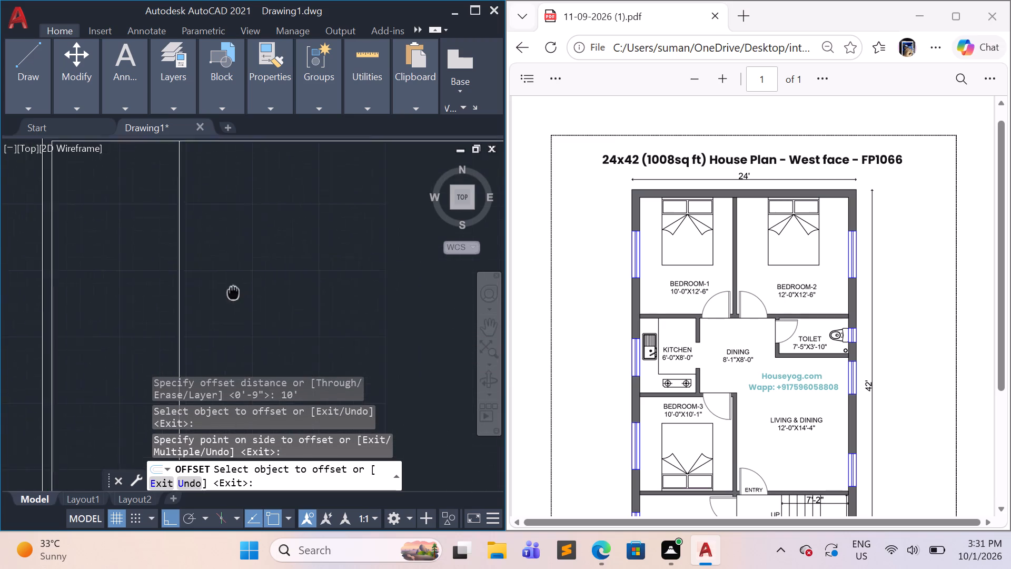
pyautogui.moveTo(230, 292); pyautogui.dragTo(185, 302, button='middle')
pyautogui.scroll(-1, 204, 301)
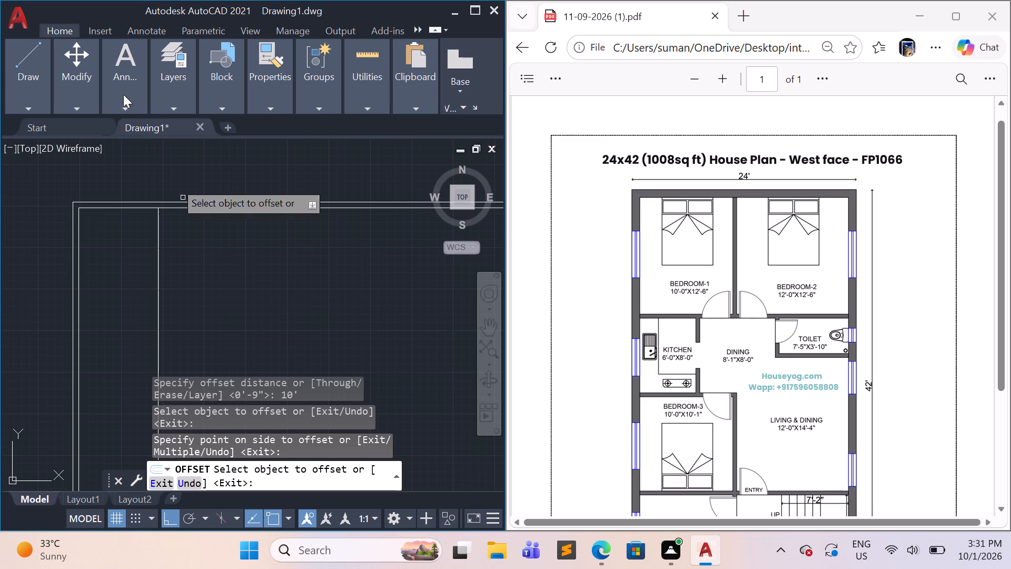
pyautogui.click(30, 63)
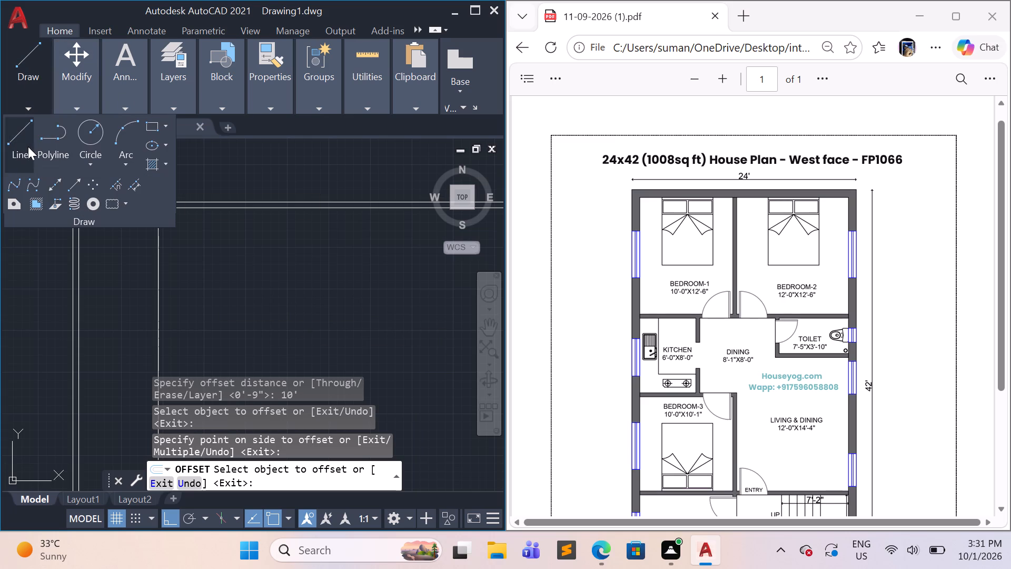
pyautogui.click(27, 146)
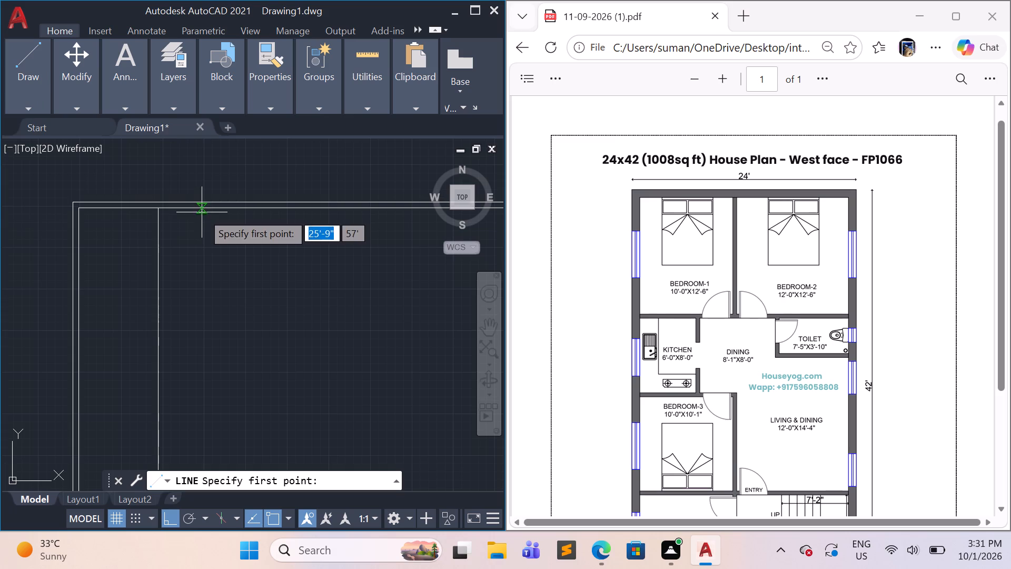
pyautogui.click(73, 200)
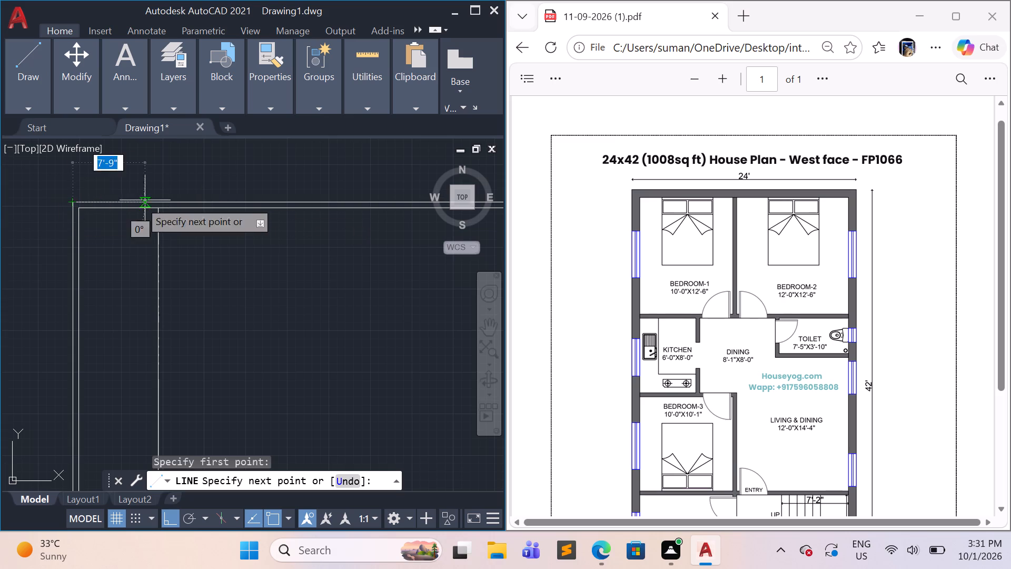
pyautogui.write('24')
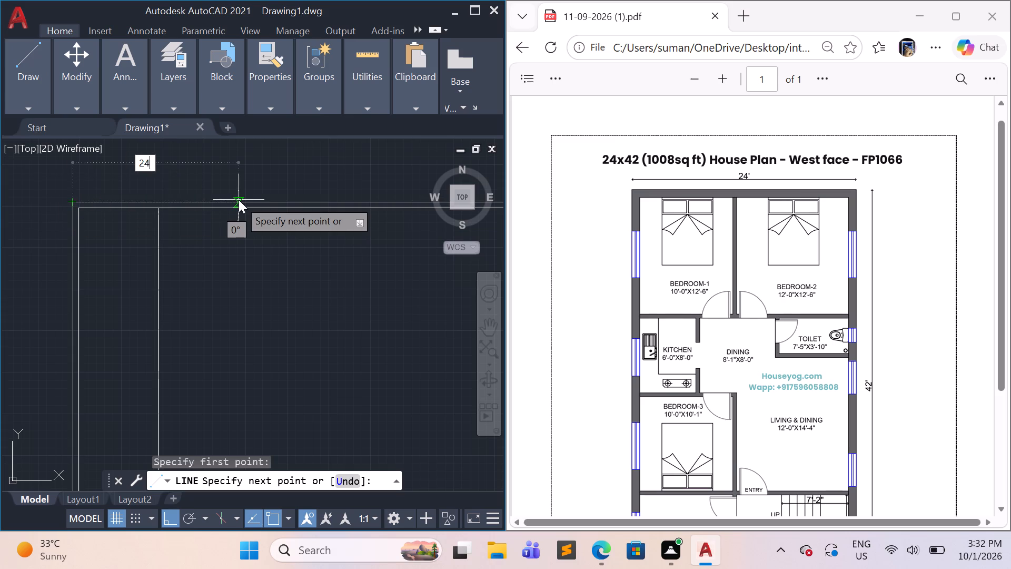
pyautogui.press("'")
pyautogui.press('Return')
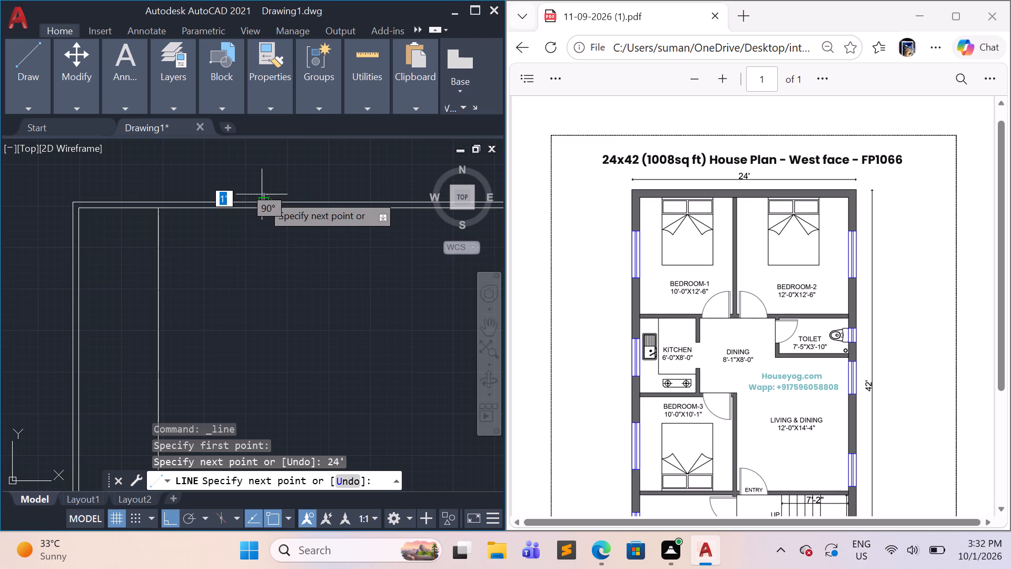
pyautogui.click(262, 201)
pyautogui.press('Escape')
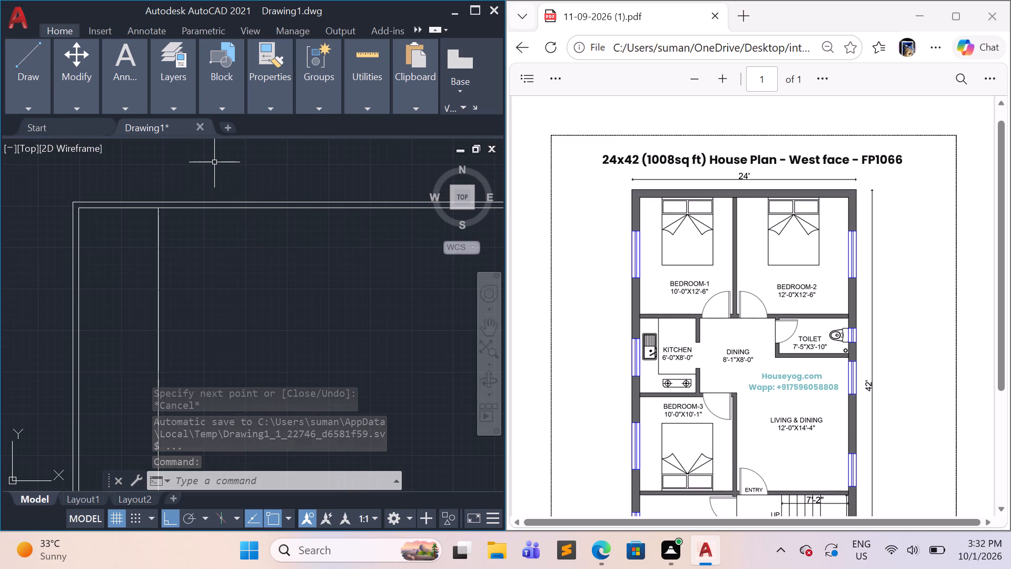
# Draw a vertical construction line through the right end of the 24' line as the right outer wall edge.
pyautogui.write('xl')
pyautogui.press('Return')
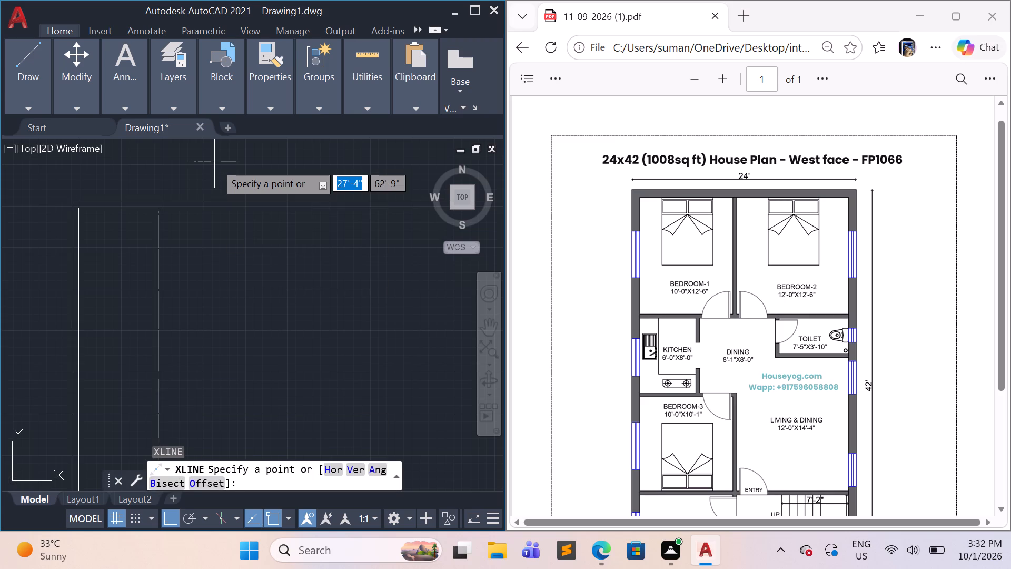
pyautogui.press('v')
pyautogui.press('Return')
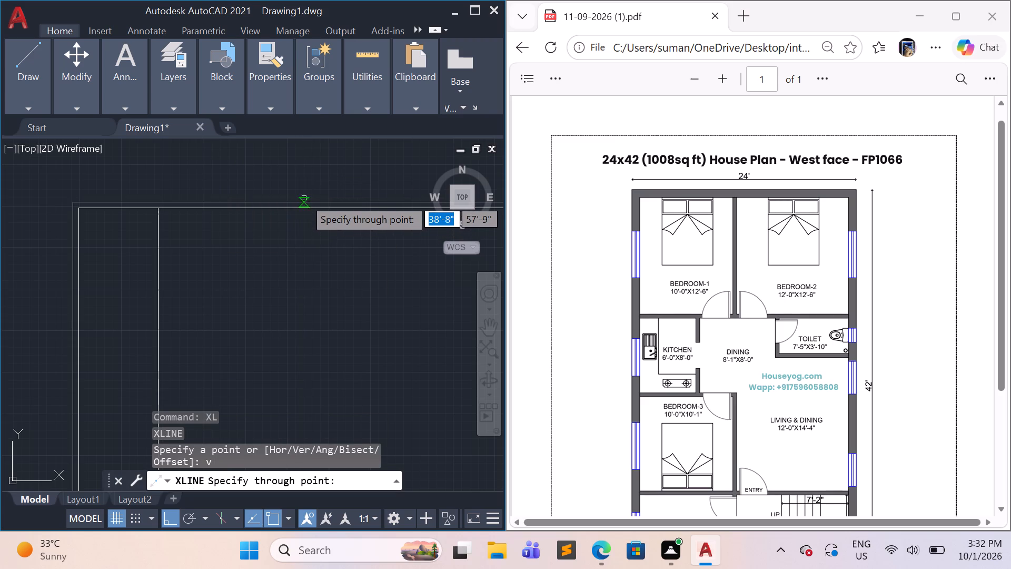
pyautogui.click(262, 201)
pyautogui.press('Escape')
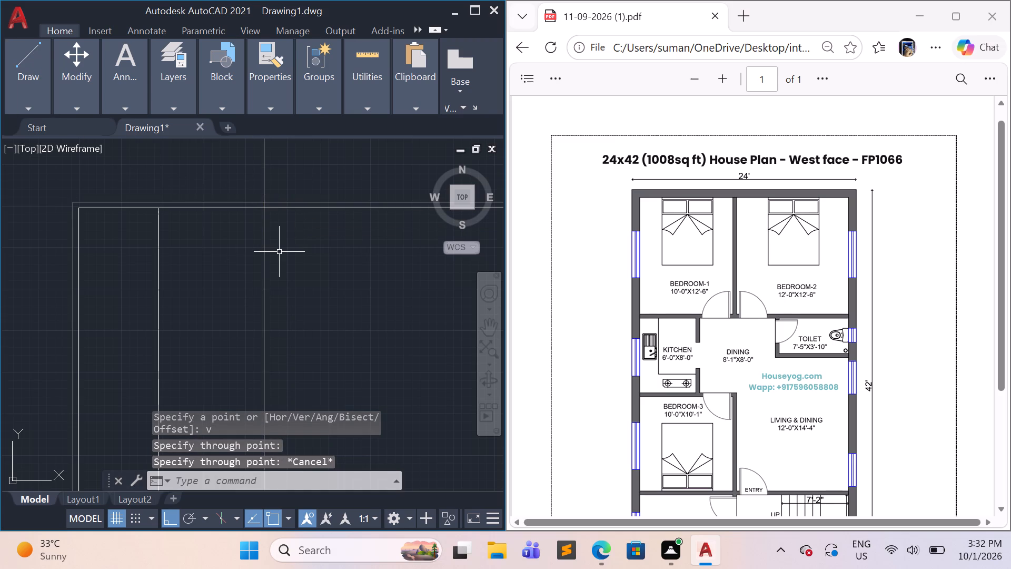
# Trim the line ends that extend above and to the right of the house's top-right corner.
pyautogui.write('tr')
pyautogui.press('Return')
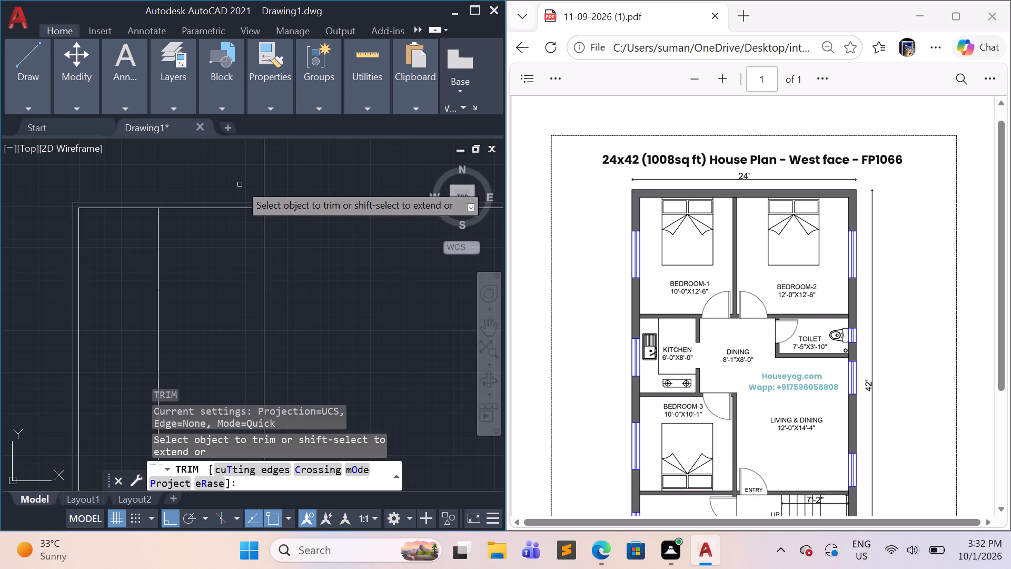
pyautogui.moveTo(235, 176); pyautogui.dragTo(370, 266)
pyautogui.scroll(-2, 370, 267)
pyautogui.scroll(1, 368, 291)
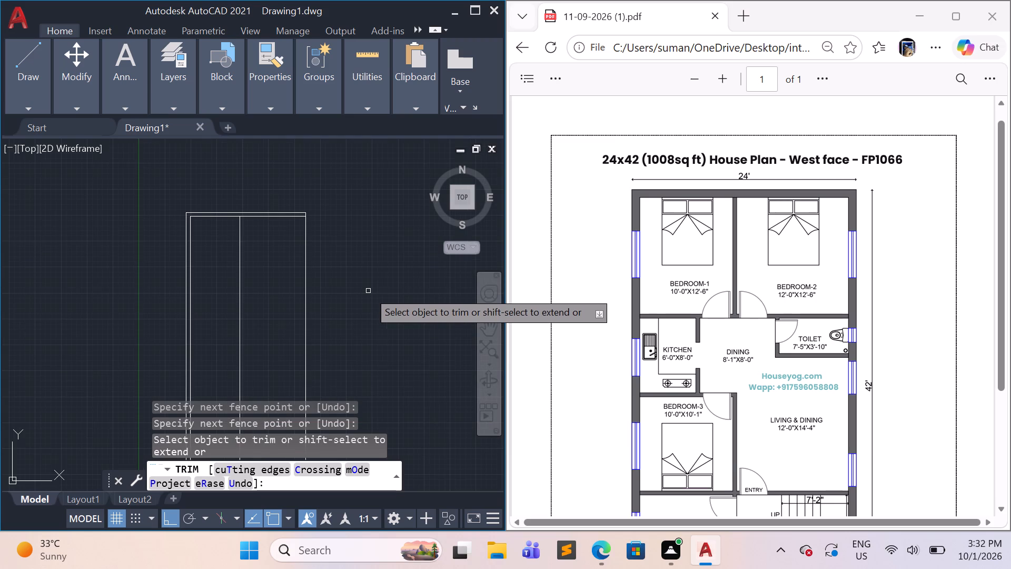
# Offset the right wall's outer line 9" inward to form the right wall's inner line.
pyautogui.scroll(1, 338, 259)
pyautogui.moveTo(328, 260); pyautogui.dragTo(390, 247, button='middle')
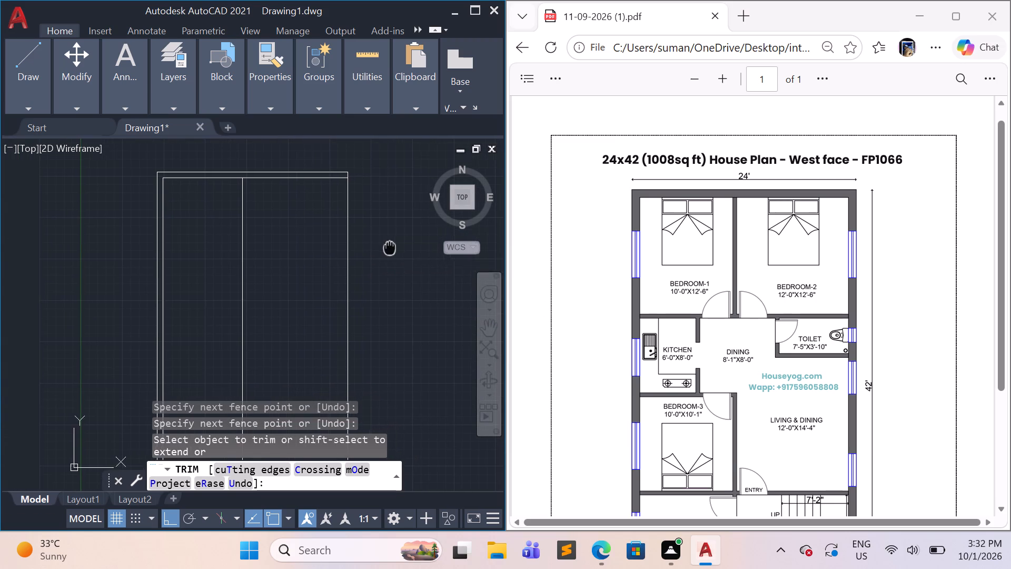
pyautogui.moveTo(390, 247); pyautogui.dragTo(390, 247, button='middle')
pyautogui.press('Escape')
pyautogui.press('Escape')
pyautogui.press('Escape')
pyautogui.press('Escape')
pyautogui.press('Escape')
pyautogui.press('Escape')
pyautogui.press('Escape')
pyautogui.press('Escape')
pyautogui.press('Escape')
pyautogui.press('Escape')
pyautogui.press('Escape')
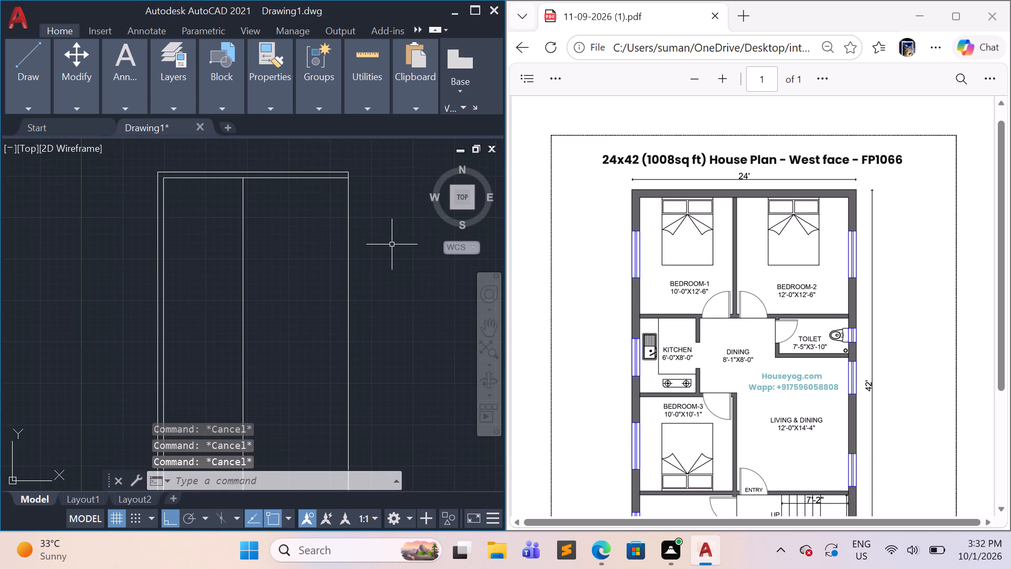
pyautogui.press('o')
pyautogui.press('Return')
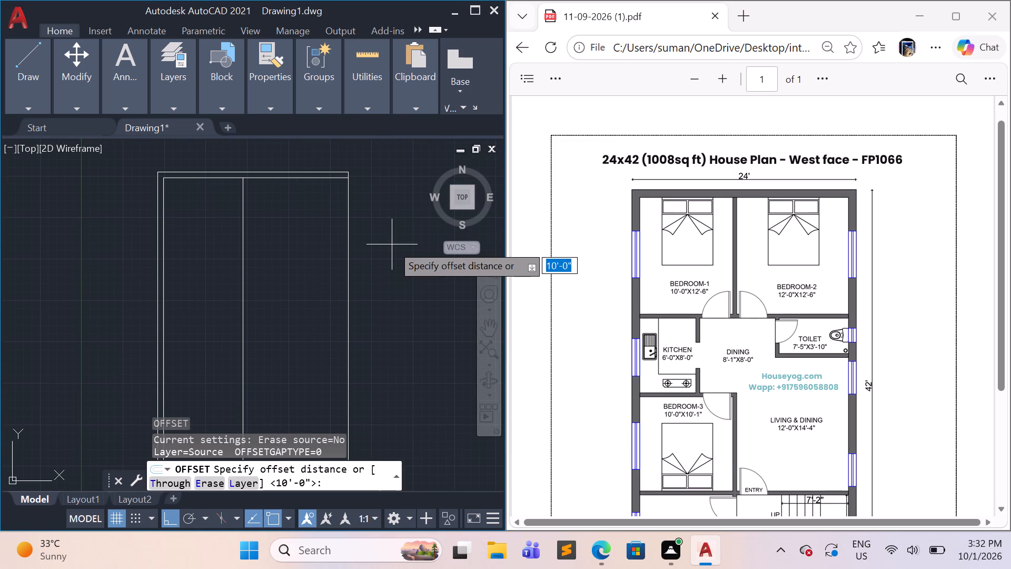
pyautogui.write('9"')
pyautogui.press('Return')
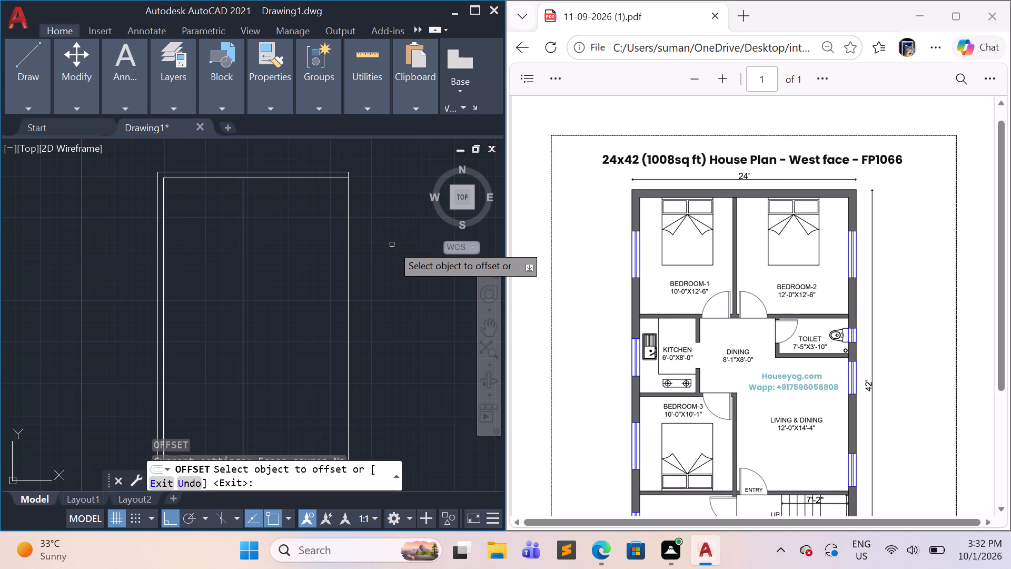
pyautogui.click(348, 291)
pyautogui.click(335, 296)
pyautogui.scroll(1, 358, 195)
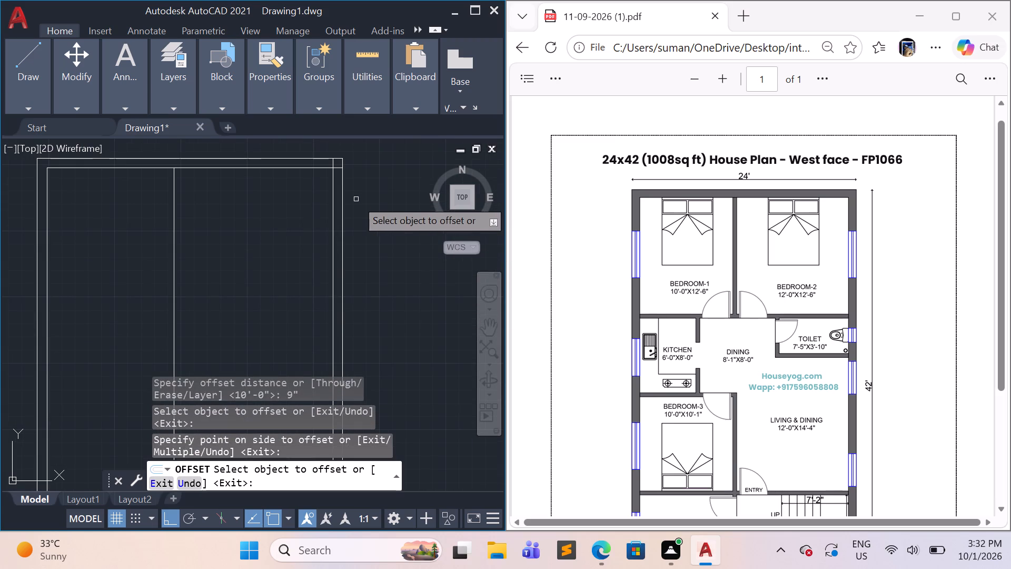
pyautogui.press('Escape')
pyautogui.press('Escape')
pyautogui.press('Escape')
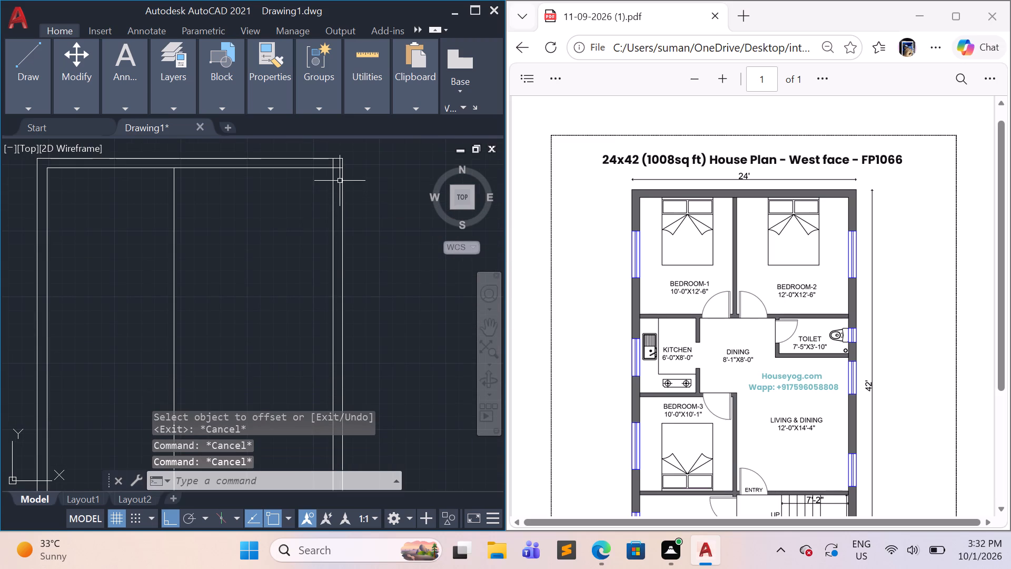
# Trim the overlapping inner wall line ends at the house's top-right corner.
pyautogui.scroll(1, 340, 181)
pyautogui.write('tr')
pyautogui.press('Return')
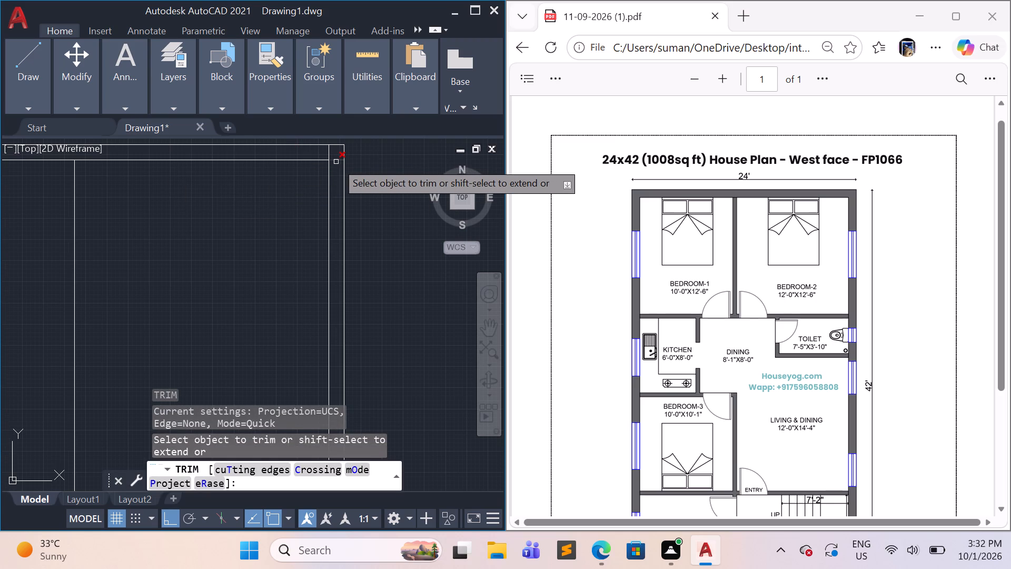
pyautogui.click(338, 162)
pyautogui.click(328, 152)
pyautogui.scroll(-1, 375, 212)
pyautogui.press('Escape')
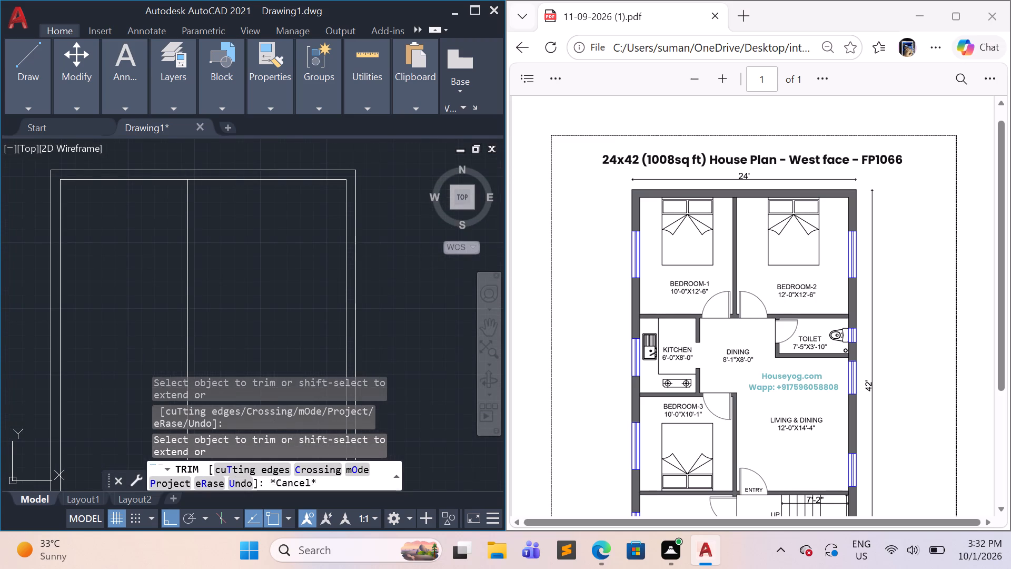
# Offset the right wall's inner line 12' to the left to mark Bedroom-2's width.
pyautogui.press('o')
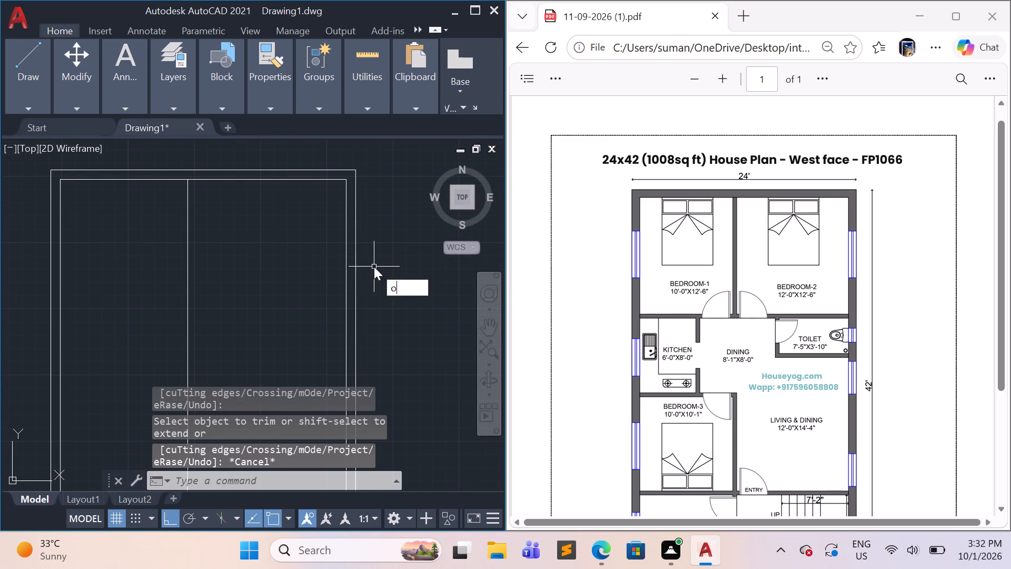
pyautogui.press('Return')
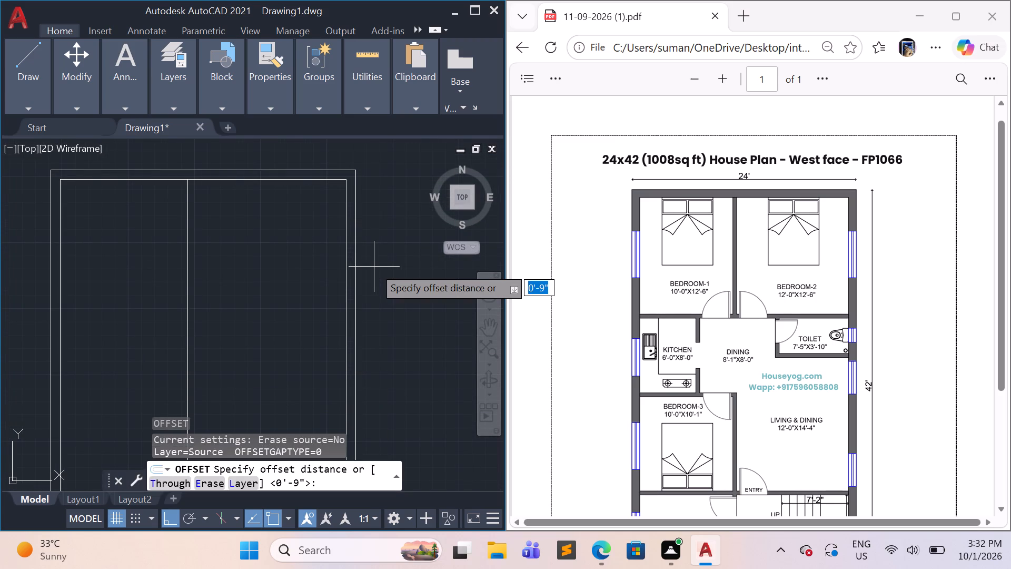
pyautogui.write("12'")
pyautogui.press('Return')
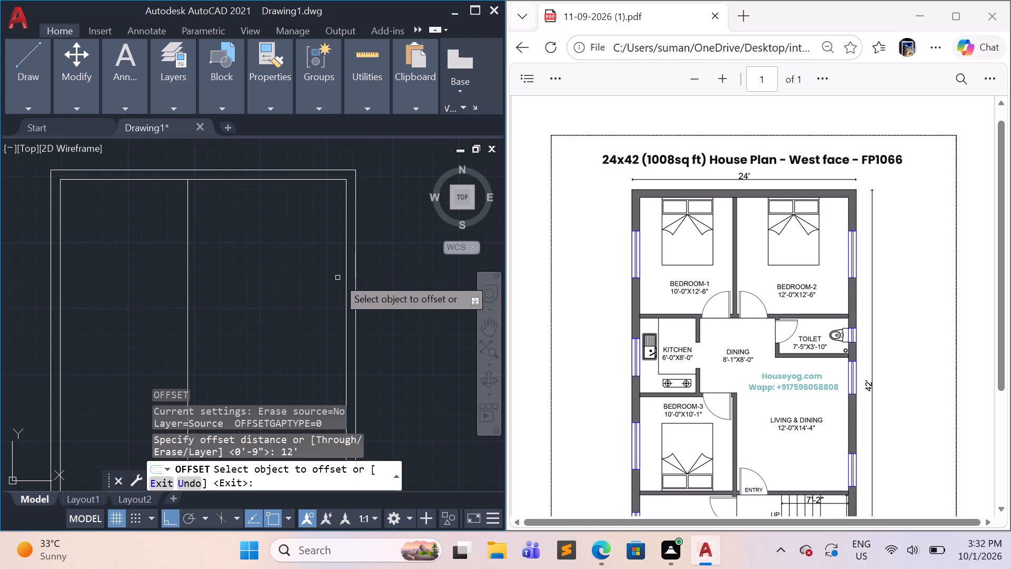
pyautogui.click(347, 288)
pyautogui.click(248, 289)
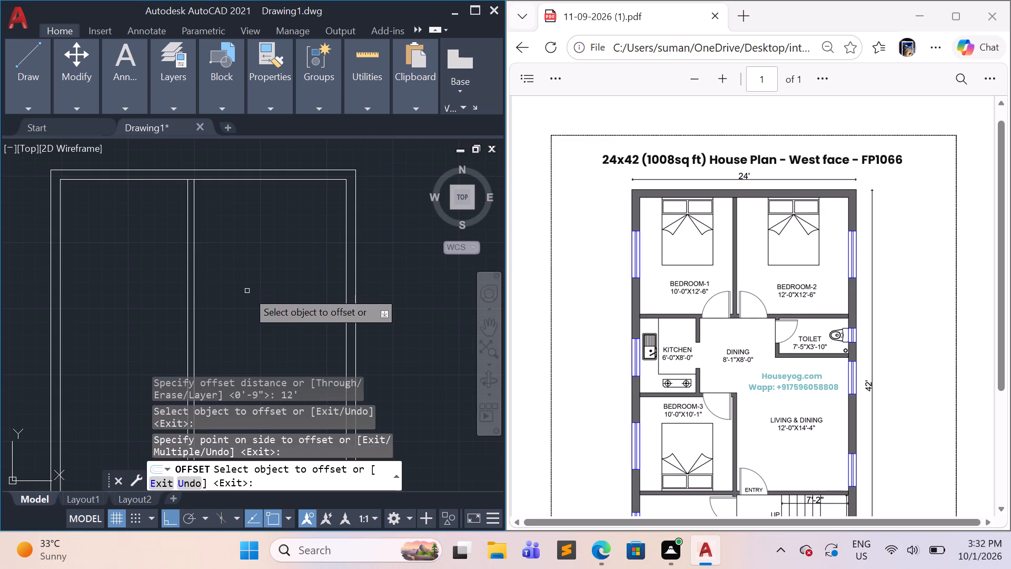
pyautogui.press('Escape')
# Offset the top wall's inner line 12'-6" downward to mark the depth of Bedroom-1 and Bedroom-2.
pyautogui.scroll(-2, 356, 286)
pyautogui.moveTo(401, 342); pyautogui.dragTo(417, 265, button='middle')
pyautogui.scroll(1, 416, 284)
pyautogui.moveTo(413, 316); pyautogui.dragTo(454, 348, button='middle')
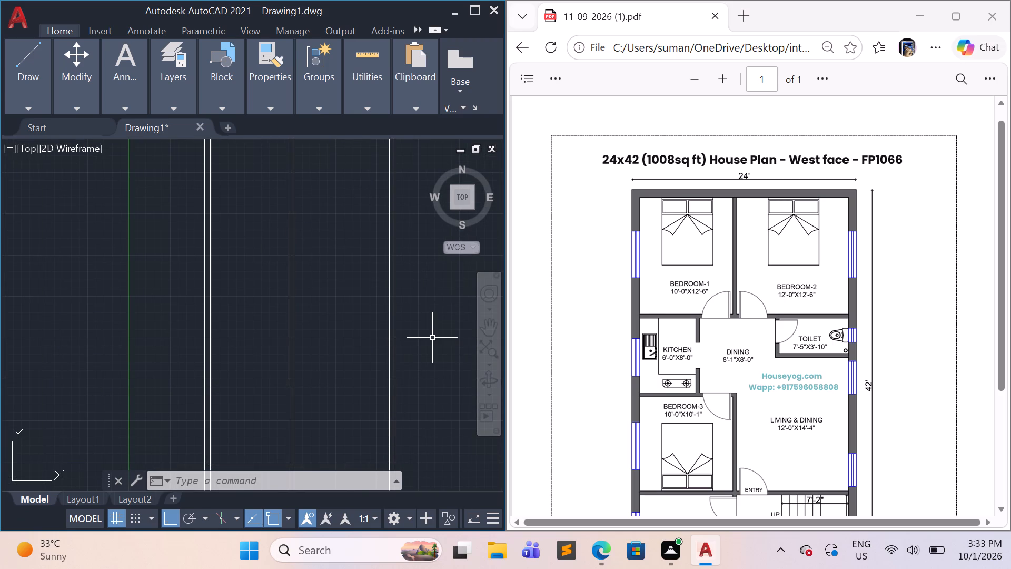
pyautogui.moveTo(436, 328); pyautogui.dragTo(425, 385, button='middle')
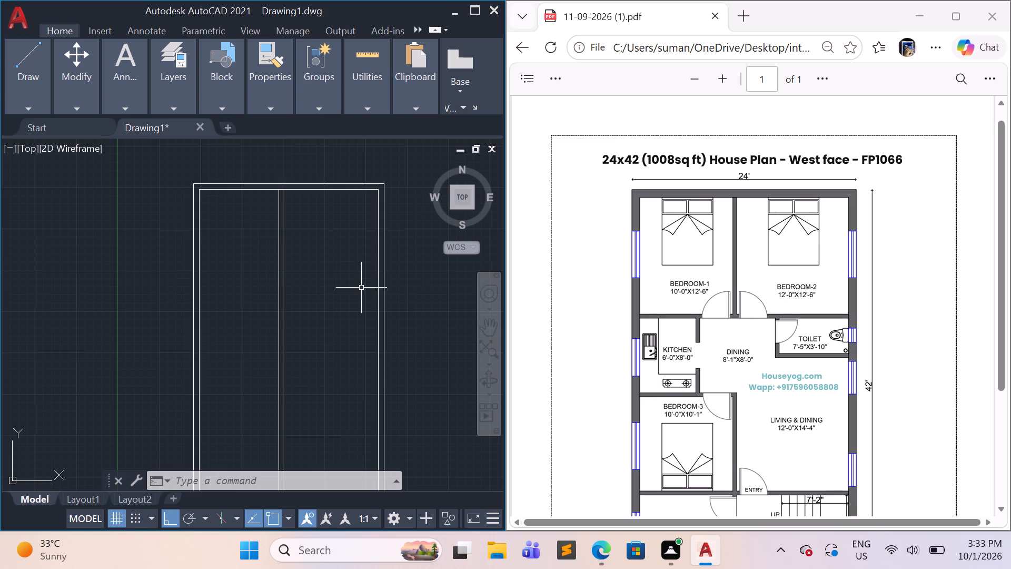
pyautogui.press('o')
pyautogui.press('Return')
pyautogui.write('12')
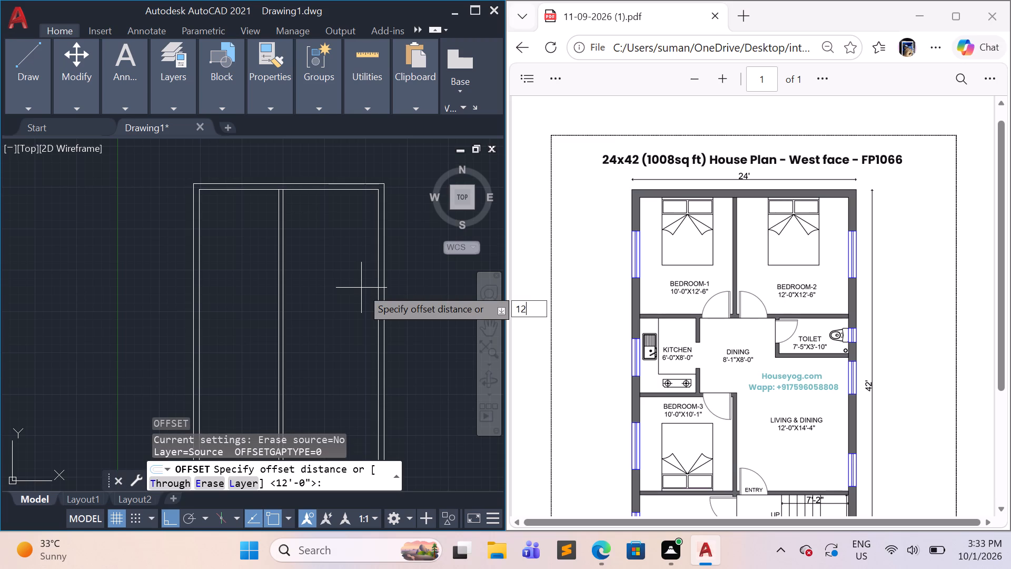
pyautogui.write("'-")
pyautogui.write('6"')
pyautogui.press('Return')
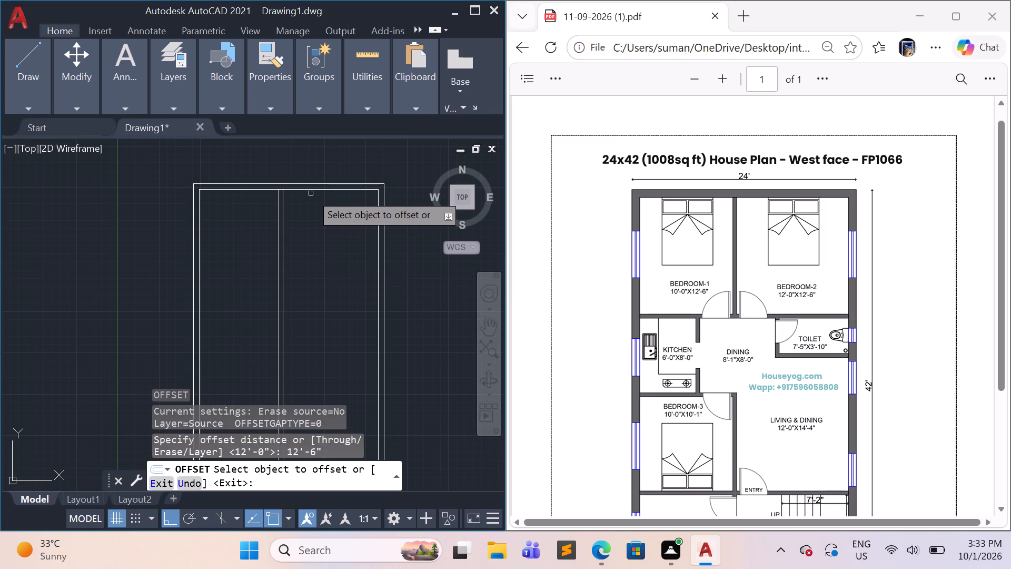
pyautogui.click(314, 192)
pyautogui.click(307, 296)
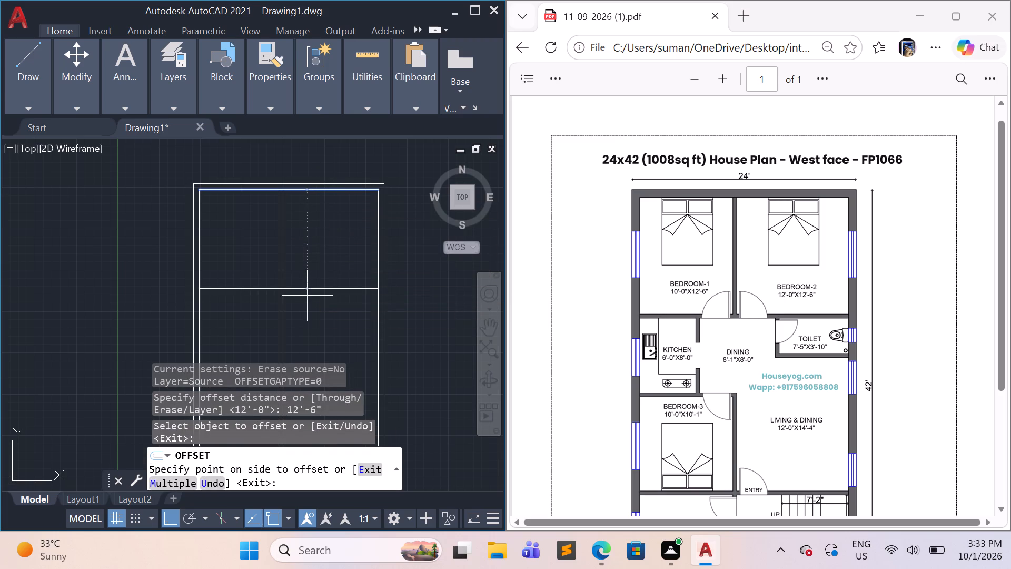
pyautogui.scroll(1, 315, 317)
pyautogui.moveTo(319, 316); pyautogui.dragTo(308, 290, button='middle')
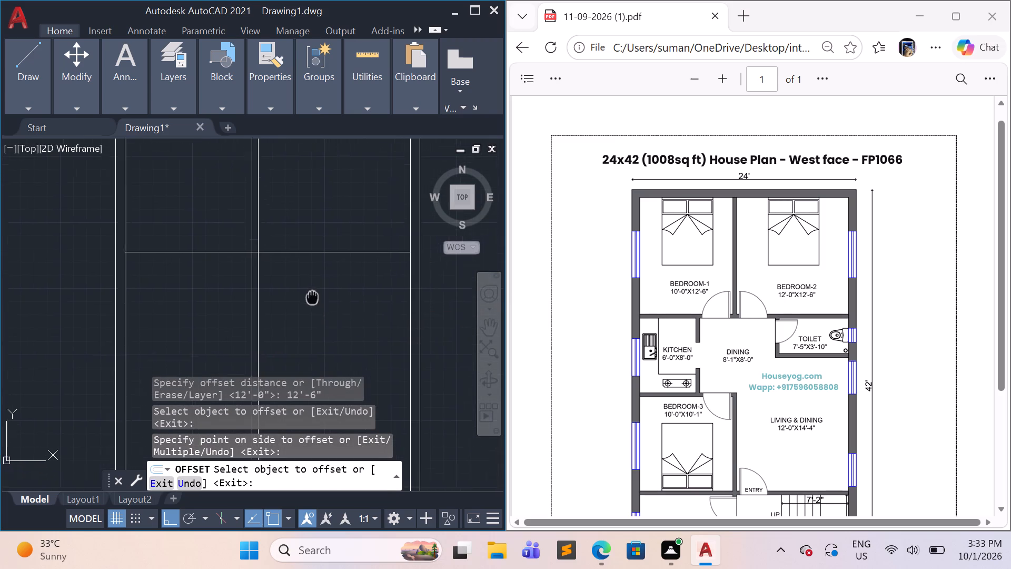
pyautogui.moveTo(308, 290); pyautogui.dragTo(303, 274, button='middle')
pyautogui.scroll(-1, 304, 283)
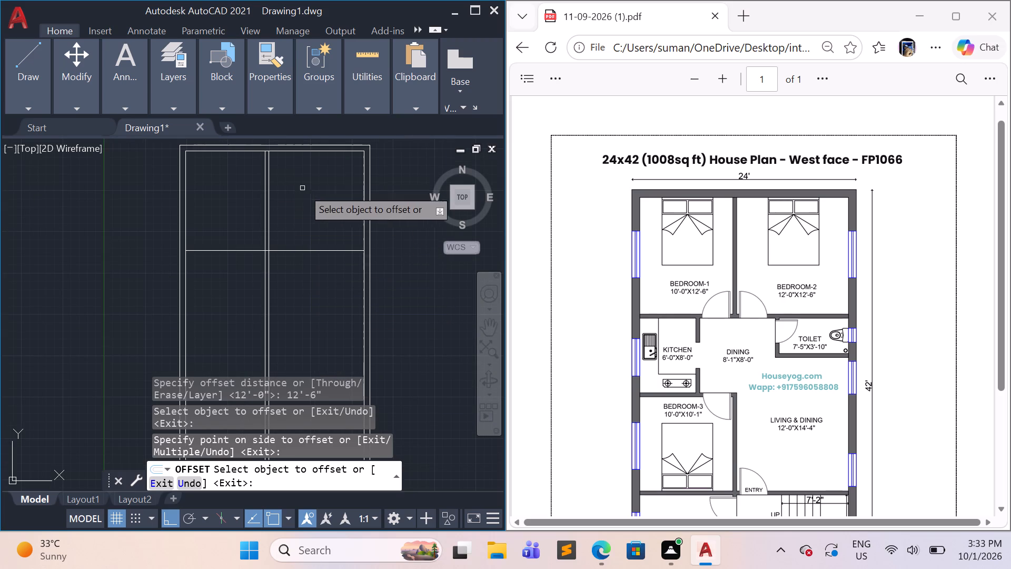
pyautogui.moveTo(308, 191); pyautogui.dragTo(320, 243, button='middle')
pyautogui.scroll(1, 279, 206)
pyautogui.press('Escape')
pyautogui.press('Escape')
pyautogui.press('Escape')
pyautogui.press('Escape')
pyautogui.press('Escape')
pyautogui.press('Escape')
pyautogui.press('Escape')
pyautogui.press('Escape')
pyautogui.press('Escape')
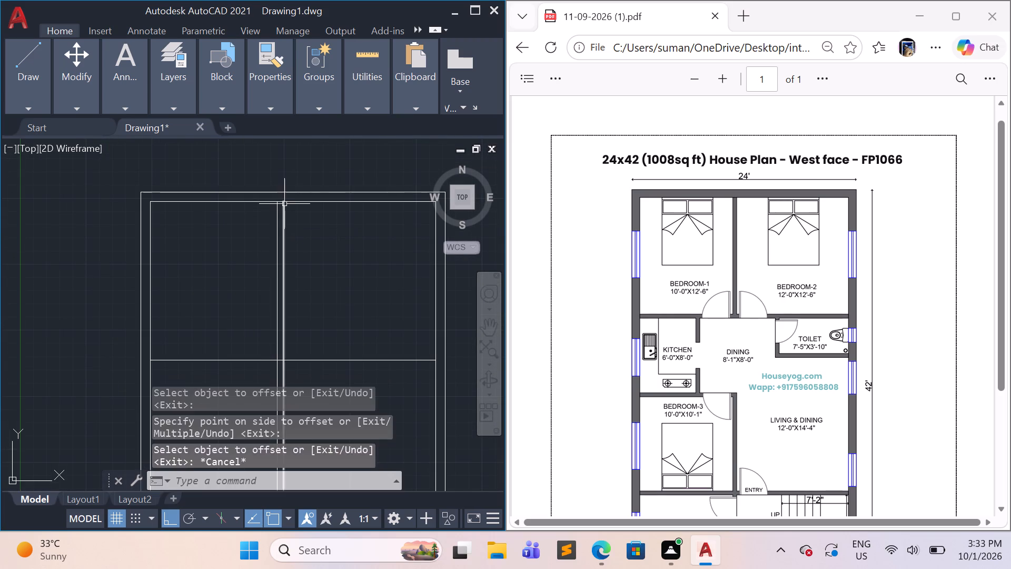
# Add a horizontal linear dimension across the partition between Bedroom-1 and Bedroom-2, at its top end.
pyautogui.write('dli')
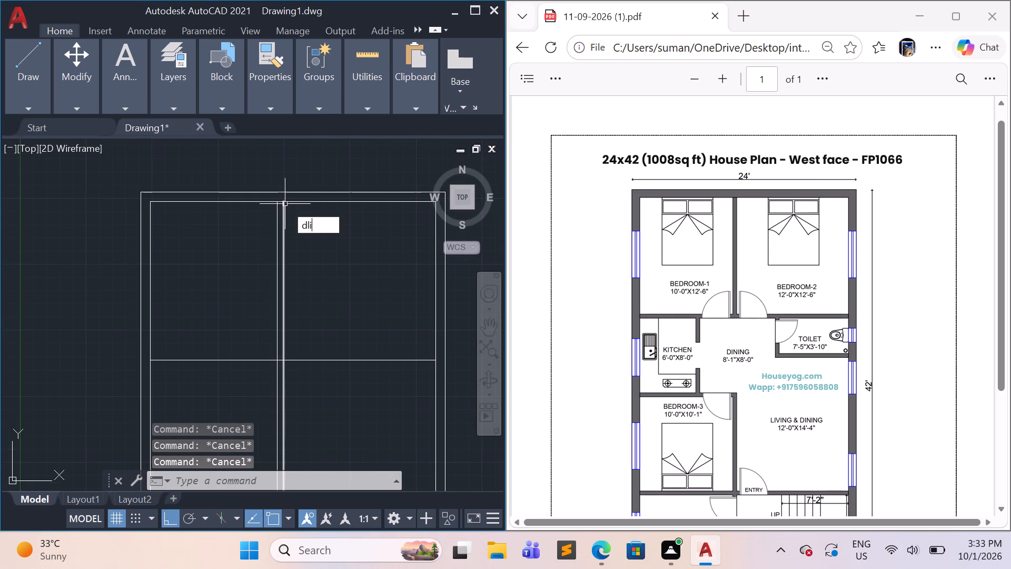
pyautogui.press('Return')
pyautogui.scroll(3, 268, 180)
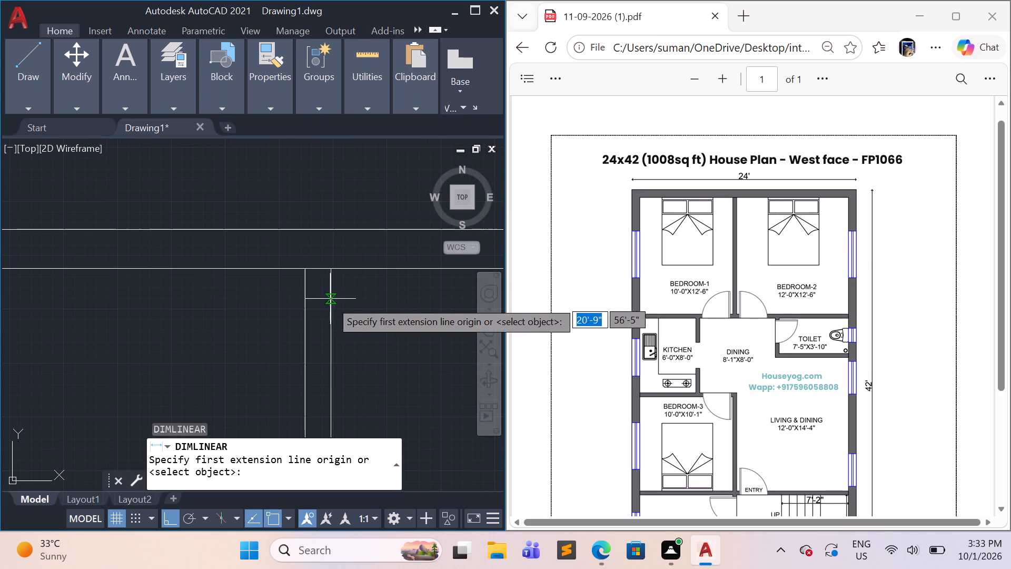
pyautogui.click(300, 268)
pyautogui.click(332, 266)
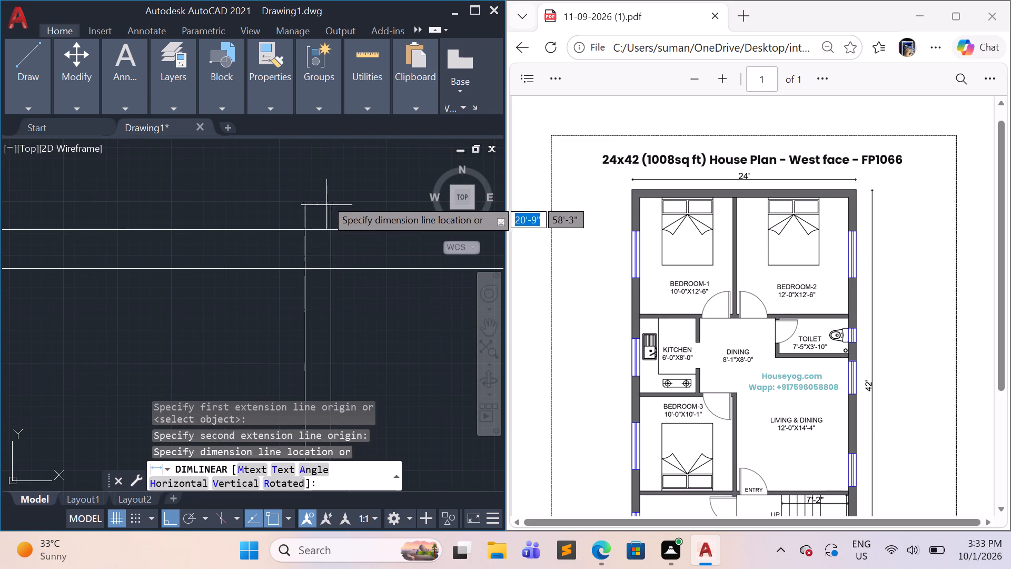
pyautogui.click(324, 195)
pyautogui.scroll(3, 320, 186)
pyautogui.scroll(-6, 319, 189)
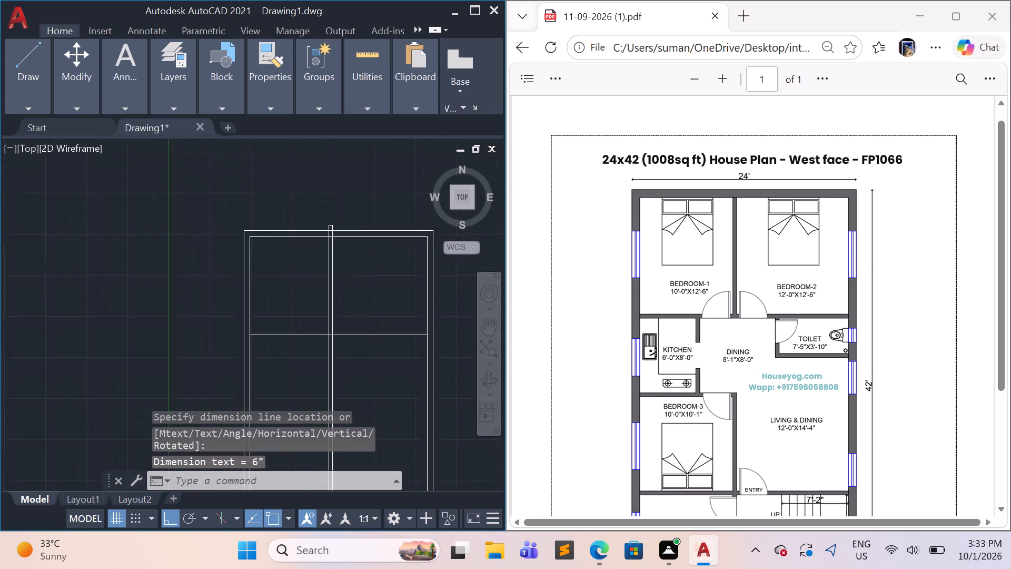
pyautogui.scroll(-3, 338, 243)
pyautogui.moveTo(337, 281); pyautogui.dragTo(310, 234, button='middle')
pyautogui.scroll(3, 318, 243)
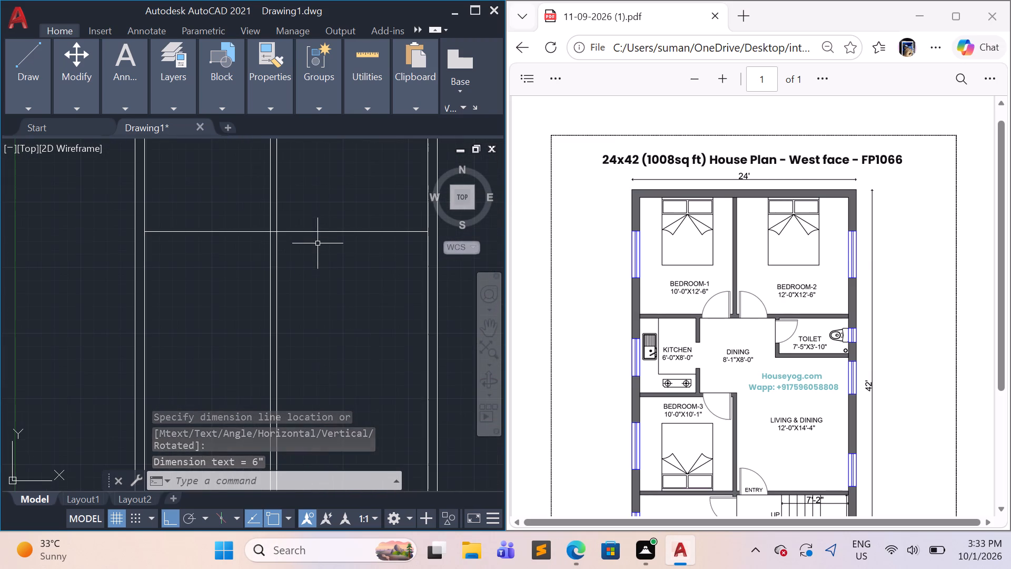
pyautogui.press('Escape')
pyautogui.press('Escape')
pyautogui.press('Escape')
pyautogui.press('Escape')
pyautogui.press('Escape')
pyautogui.press('Escape')
pyautogui.press('Escape')
pyautogui.press('Escape')
pyautogui.press('Escape')
pyautogui.press('Escape')
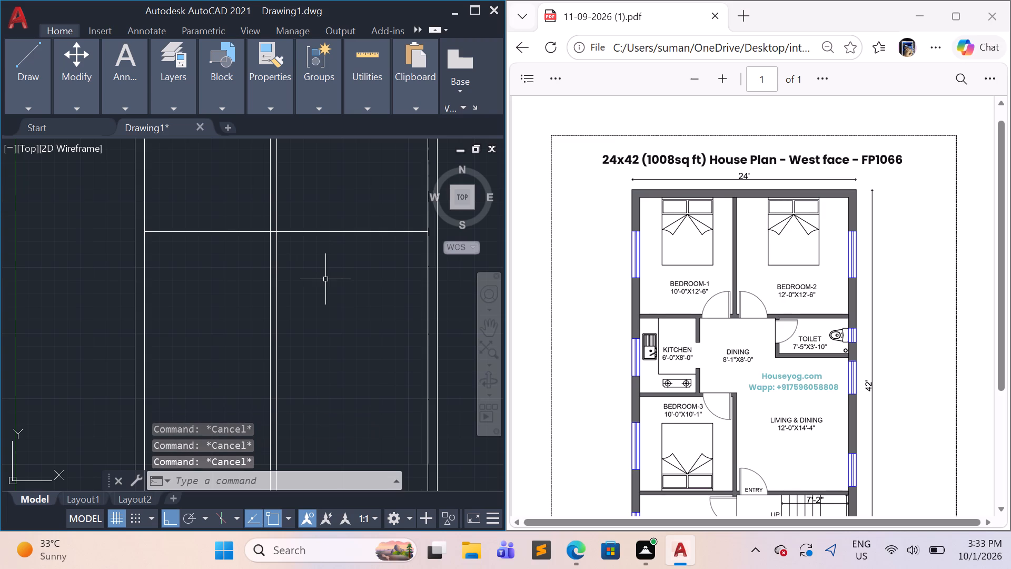
# Offset the horizontal line below the two bedrooms 6" downward to give the partition its thickness.
pyautogui.press('o')
pyautogui.press('Return')
pyautogui.write('6"')
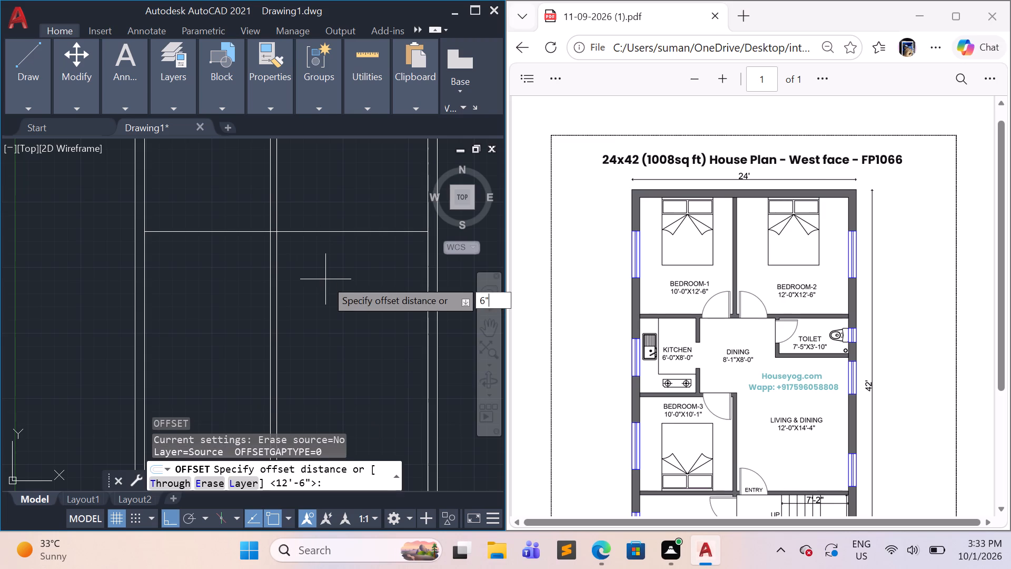
pyautogui.press('Return')
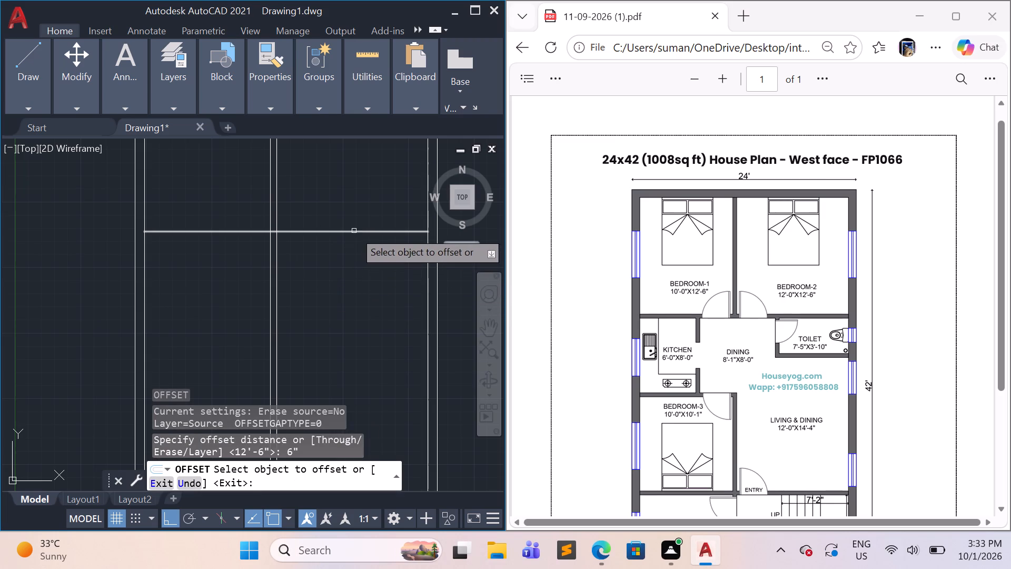
pyautogui.click(357, 230)
pyautogui.click(359, 249)
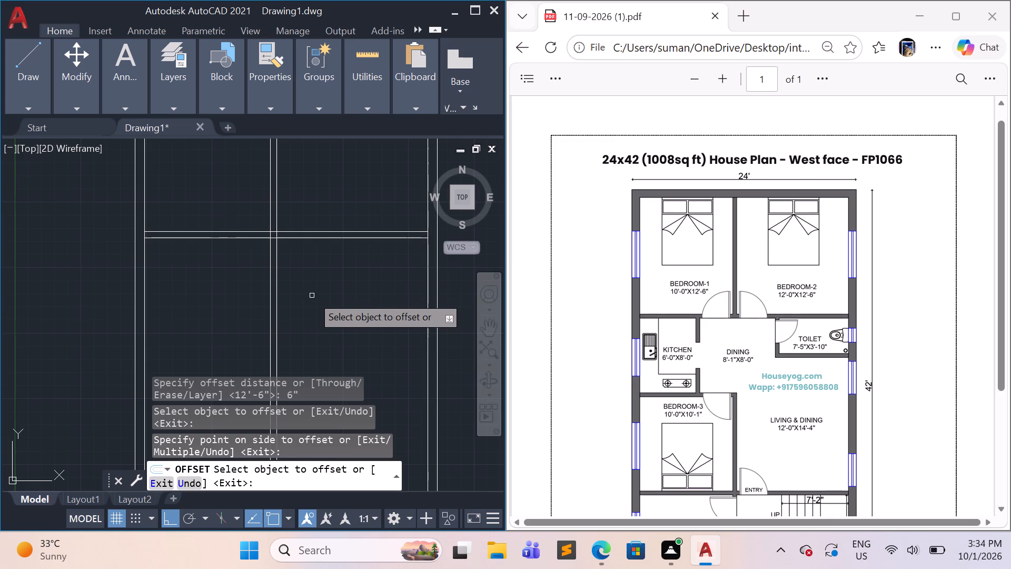
pyautogui.scroll(-1, 312, 296)
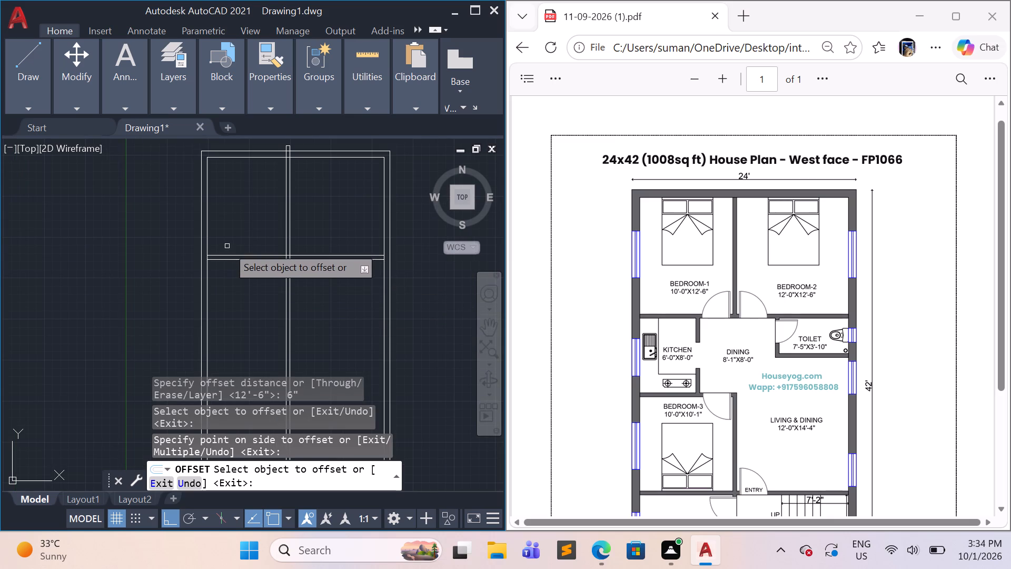
pyautogui.press('Escape')
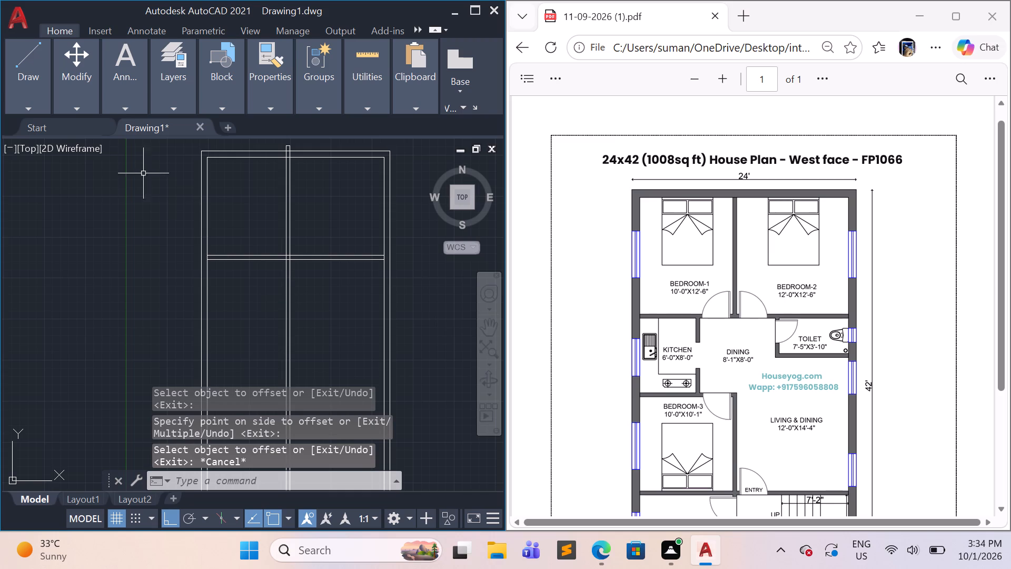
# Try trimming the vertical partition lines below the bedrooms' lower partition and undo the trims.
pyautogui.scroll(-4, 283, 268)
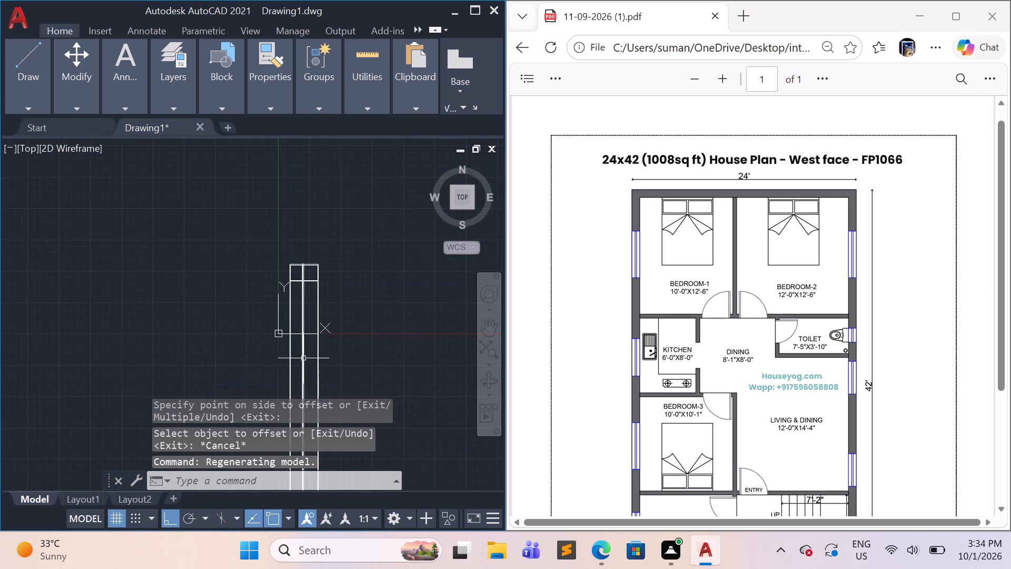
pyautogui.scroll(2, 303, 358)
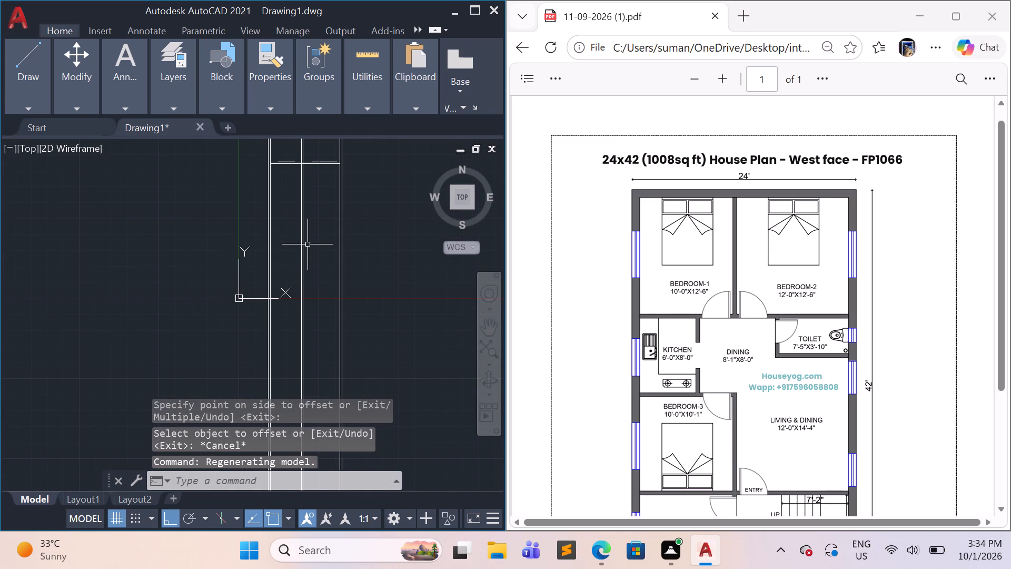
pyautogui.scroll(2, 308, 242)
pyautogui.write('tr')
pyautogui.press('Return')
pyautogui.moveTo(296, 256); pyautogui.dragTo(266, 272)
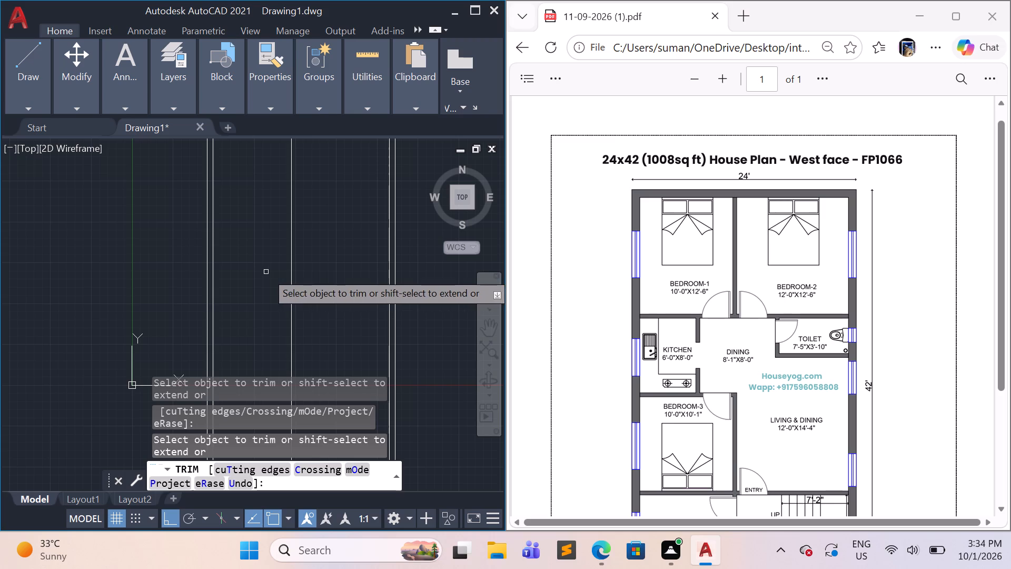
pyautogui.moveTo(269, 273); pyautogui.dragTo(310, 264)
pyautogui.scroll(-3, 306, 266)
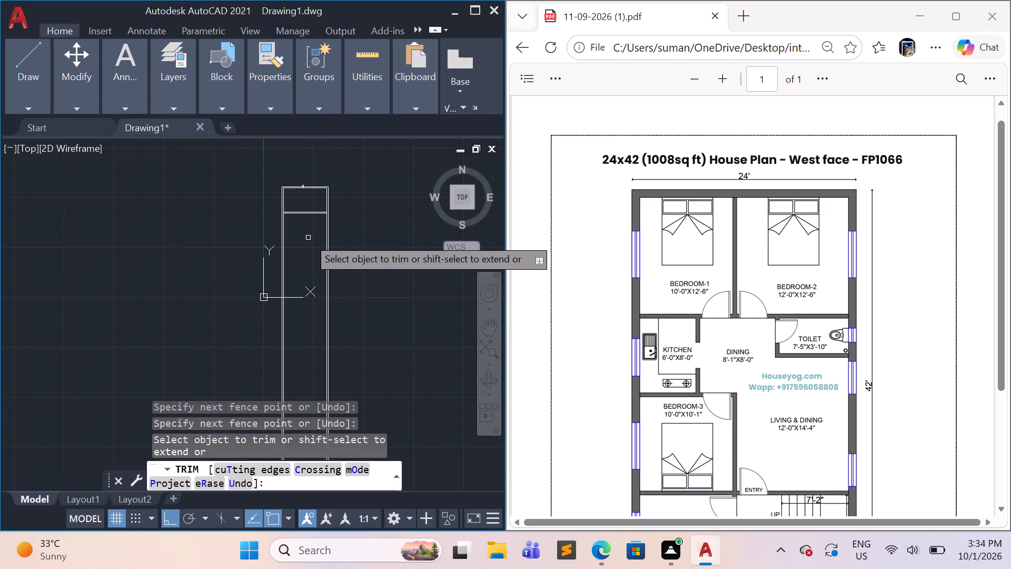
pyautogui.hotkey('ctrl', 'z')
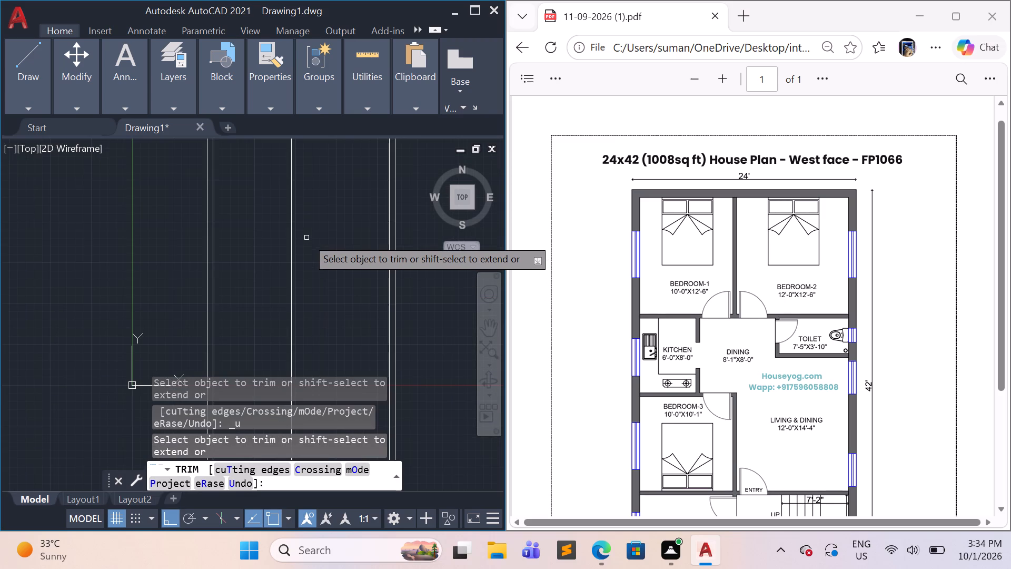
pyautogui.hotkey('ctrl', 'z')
# Trim the vertical bedroom partition lines below the horizontal partition and clear the crossing lines so the two partitions form an open T-junction.
pyautogui.scroll(-3, 306, 243)
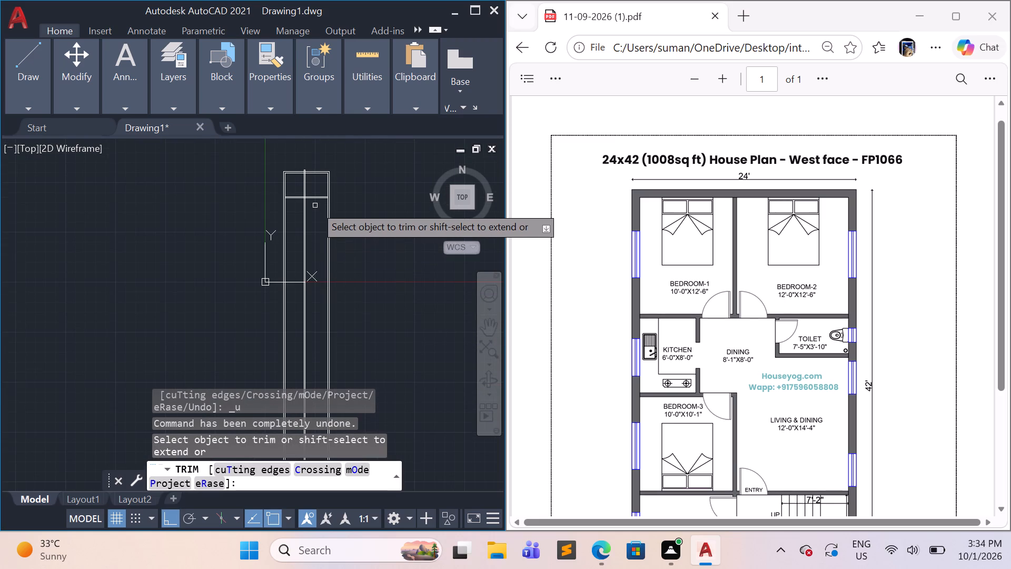
pyautogui.scroll(3, 315, 205)
pyautogui.moveTo(305, 217); pyautogui.dragTo(362, 270, button='middle')
pyautogui.scroll(1, 344, 252)
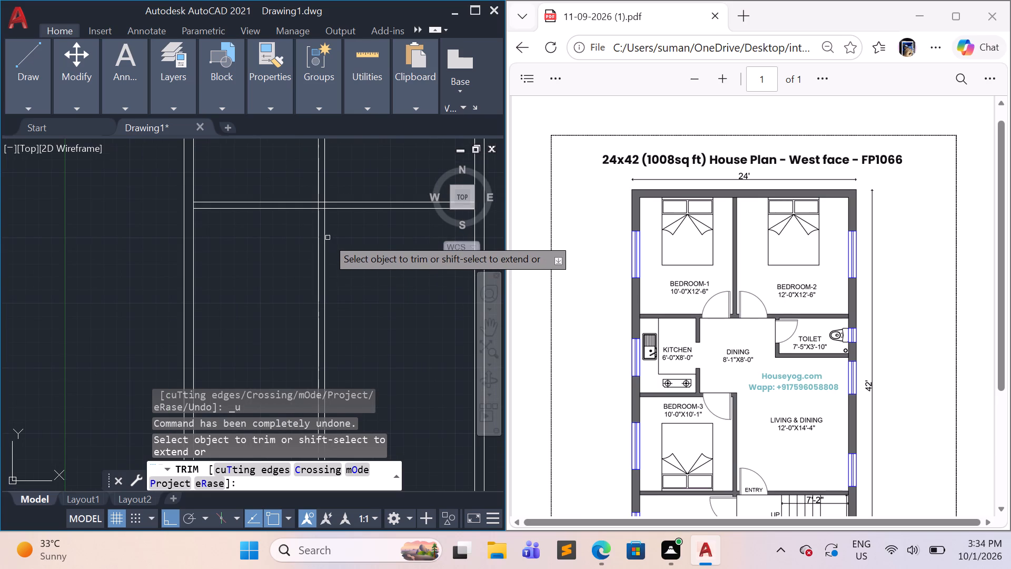
pyautogui.click(325, 236)
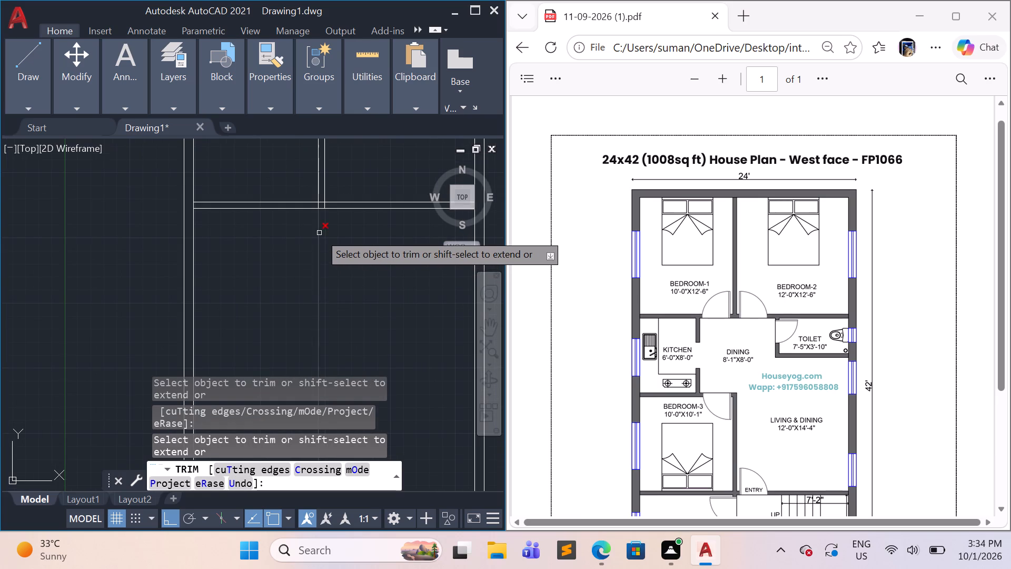
pyautogui.click(319, 233)
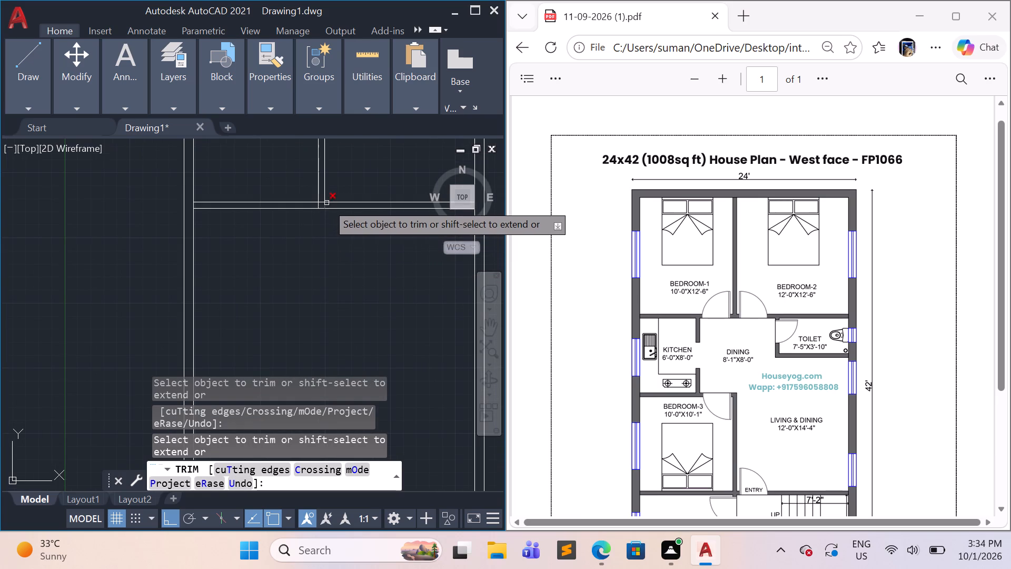
pyautogui.scroll(4, 327, 202)
pyautogui.moveTo(340, 215); pyautogui.dragTo(262, 219)
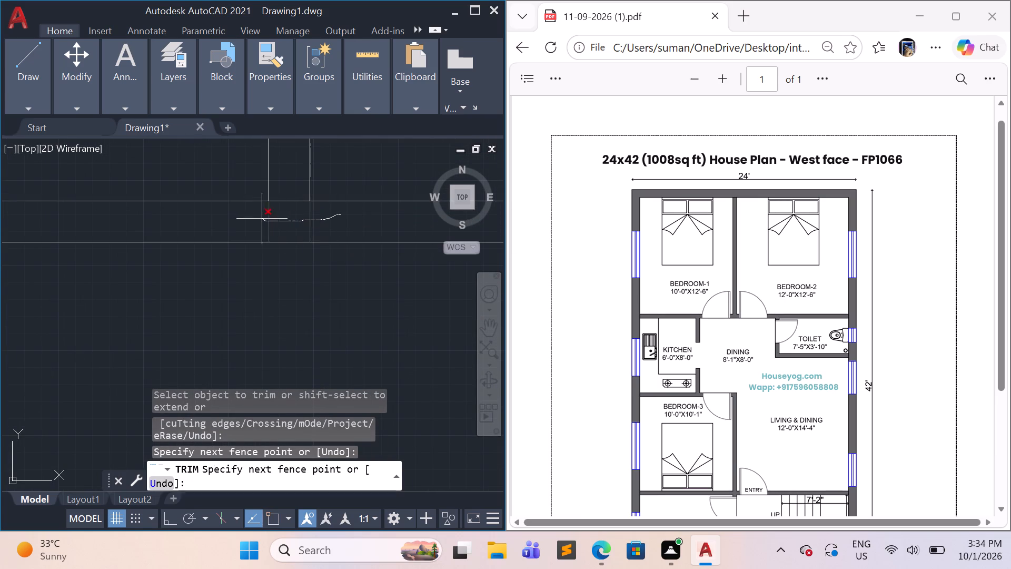
pyautogui.moveTo(262, 219); pyautogui.dragTo(294, 186)
# Trim the inner lines of the left and right outer walls between the horizontal partition's two lines.
pyautogui.scroll(-2, 300, 229)
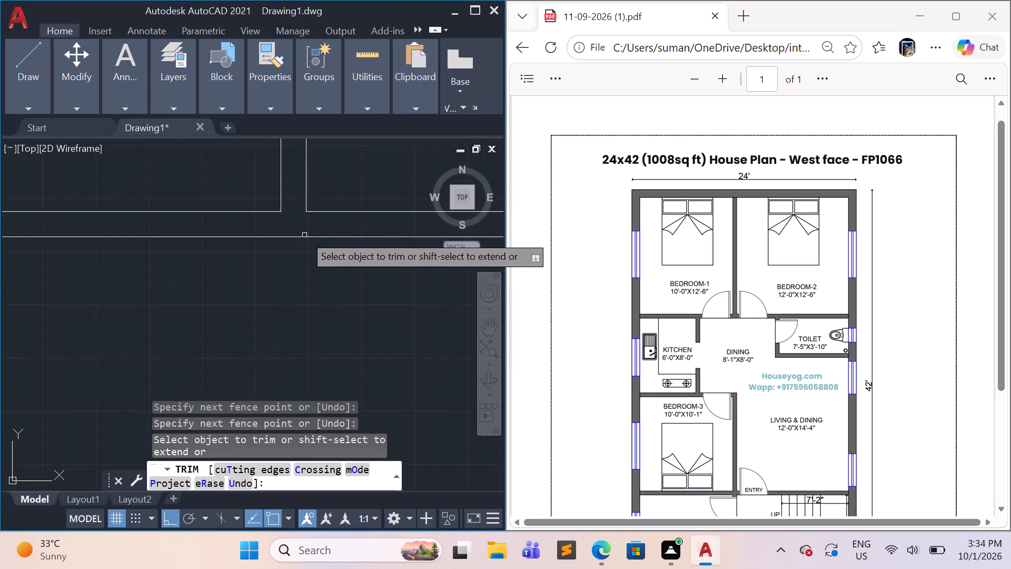
pyautogui.scroll(-2, 304, 235)
pyautogui.scroll(-2, 321, 285)
pyautogui.scroll(4, 261, 260)
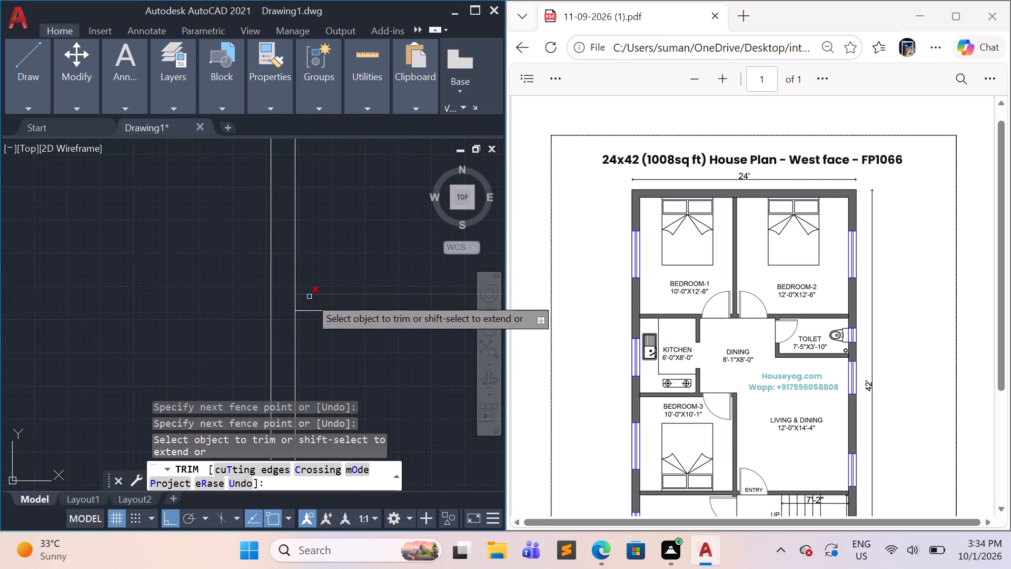
pyautogui.moveTo(302, 302); pyautogui.dragTo(290, 303)
pyautogui.scroll(-4, 329, 300)
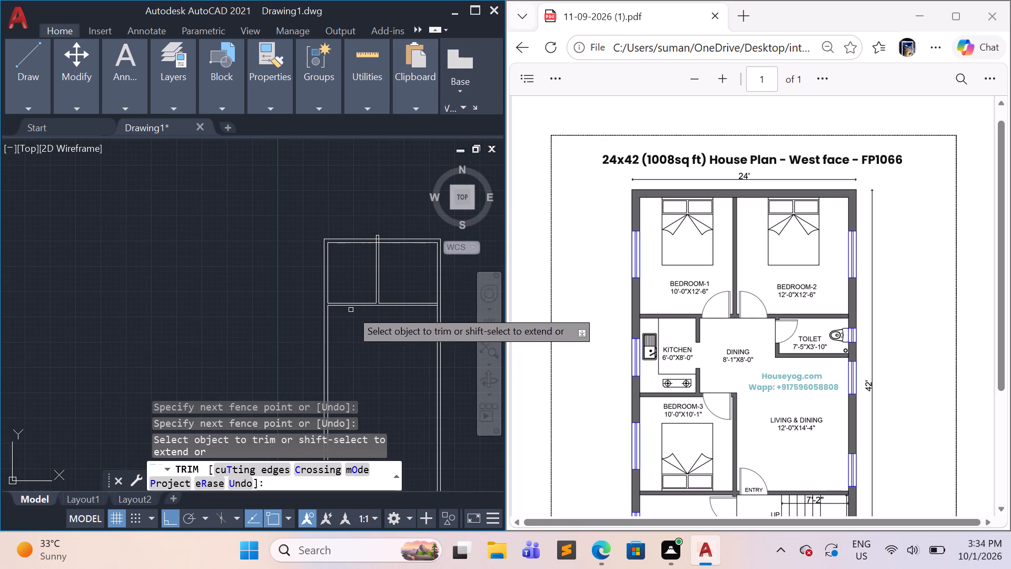
pyautogui.scroll(3, 438, 305)
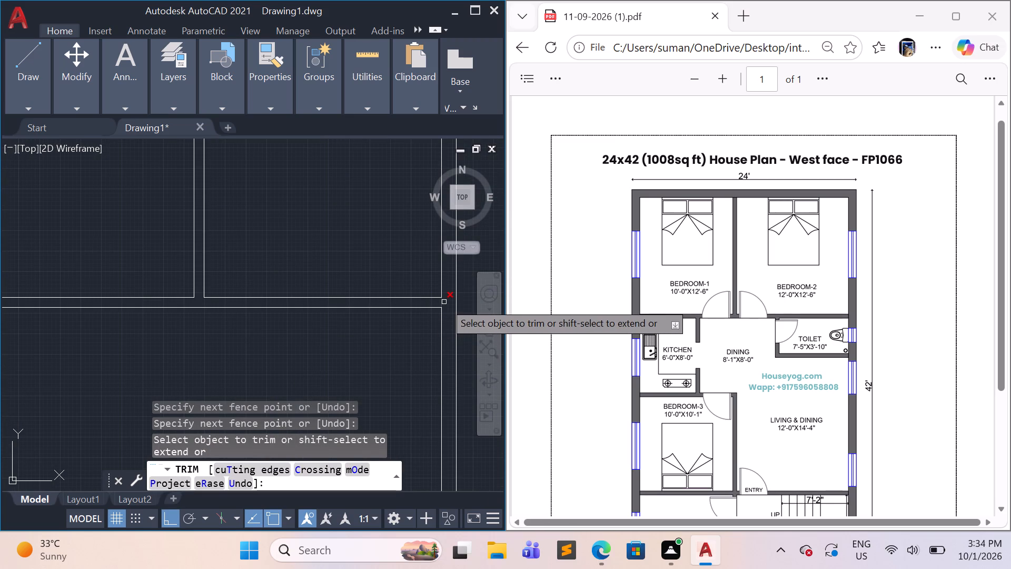
pyautogui.click(444, 302)
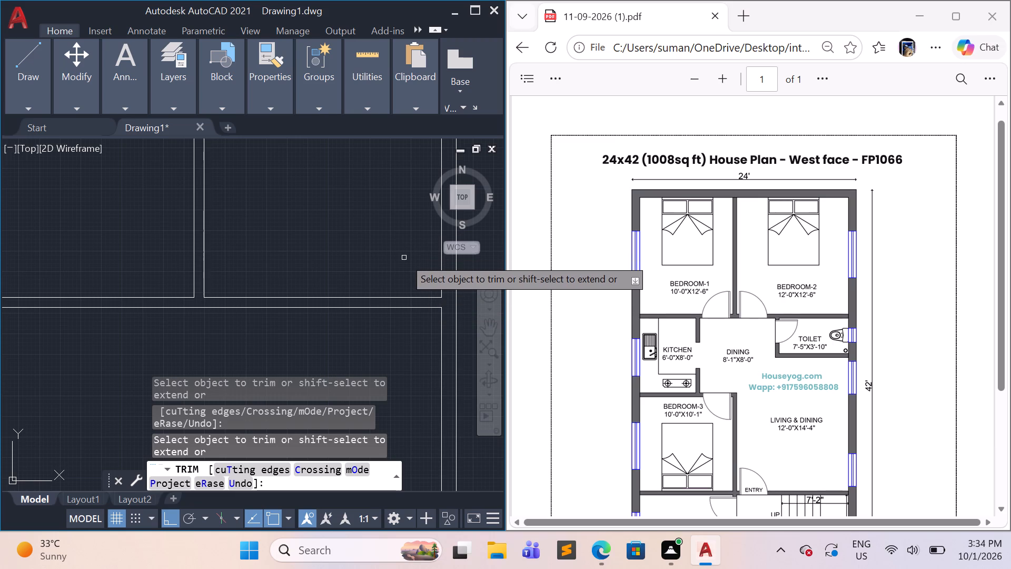
# Trim the upper ends of the Bedroom-1/Bedroom-2 partition lines that run past the top wall's inner line.
pyautogui.scroll(-3, 353, 189)
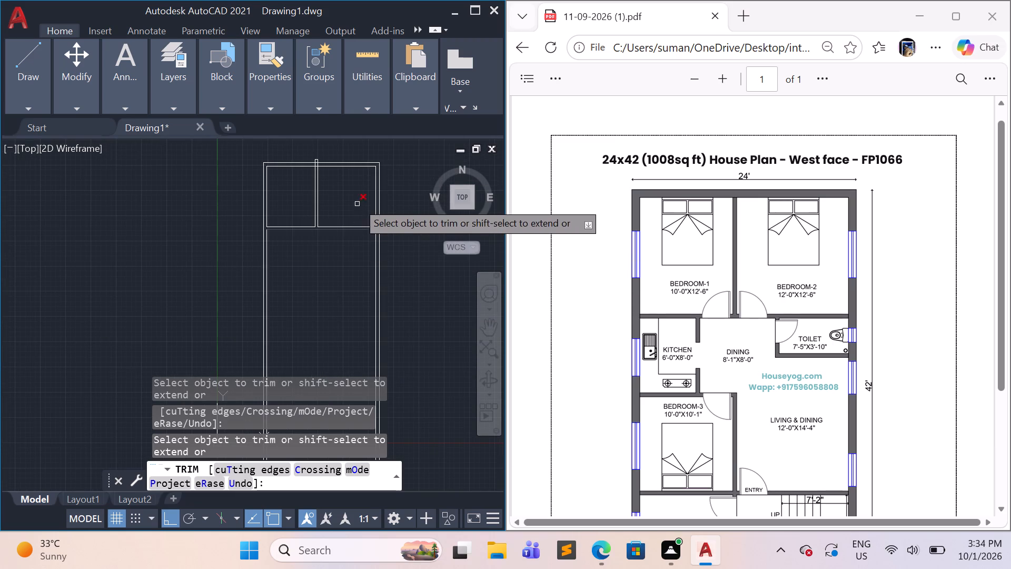
pyautogui.scroll(3, 319, 162)
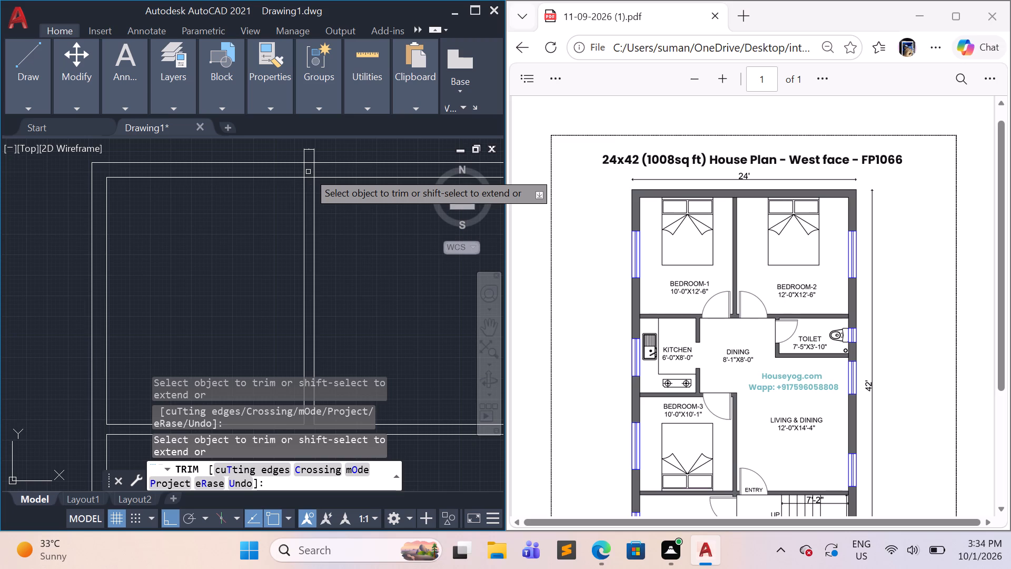
pyautogui.click(302, 172)
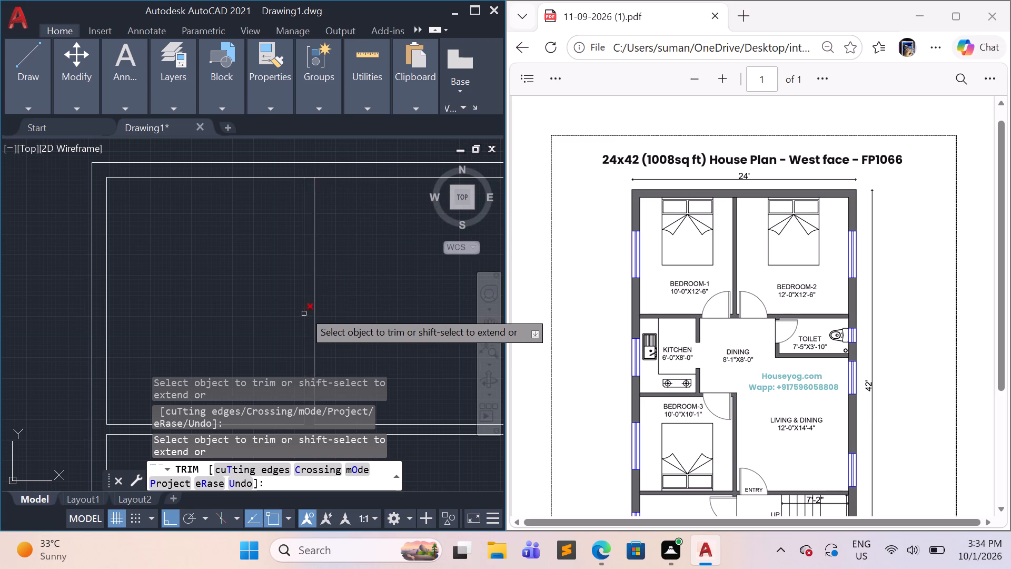
pyautogui.scroll(-4, 364, 256)
pyautogui.scroll(3, 393, 283)
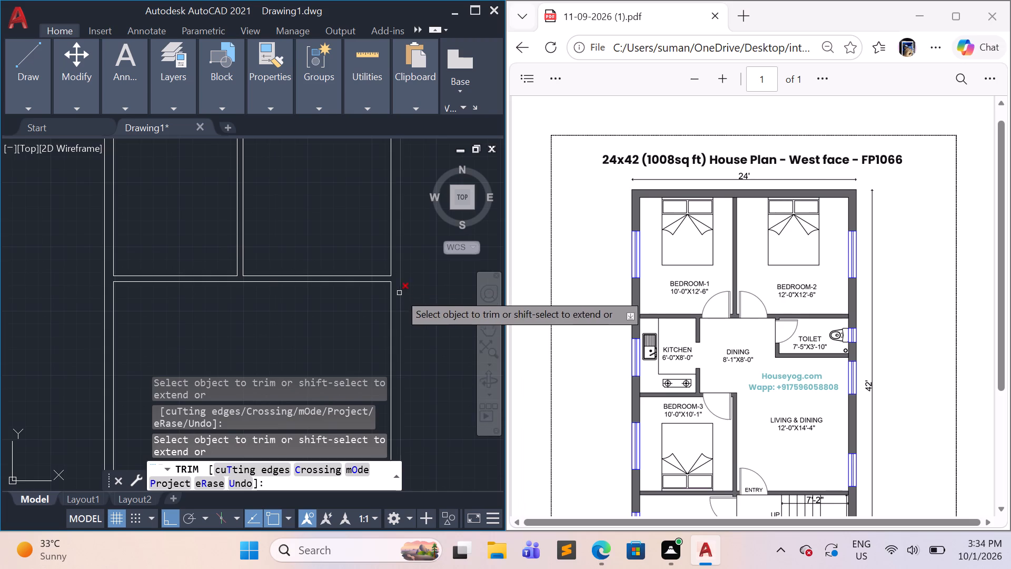
pyautogui.press('Escape')
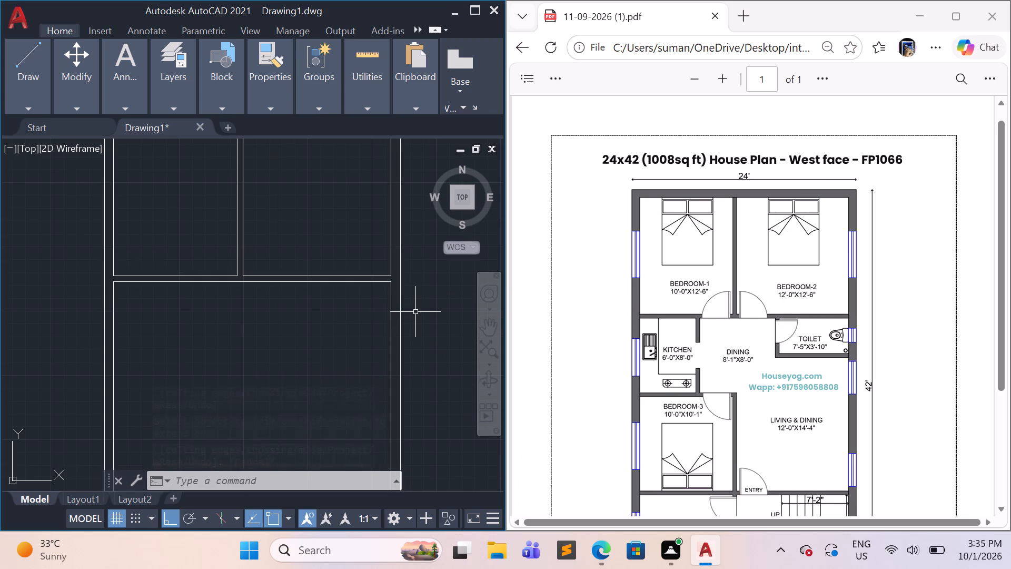
# Offset the left wall's inner line 6' to the right, below the bedrooms, to mark the kitchen's width.
pyautogui.moveTo(430, 332); pyautogui.dragTo(425, 283, button='middle')
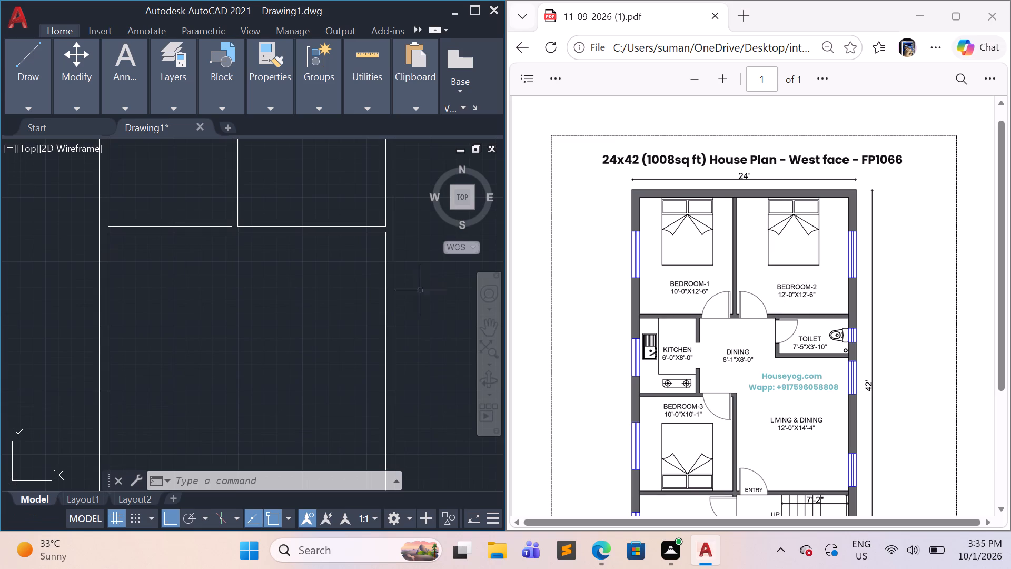
pyautogui.press('o')
pyautogui.press('Return')
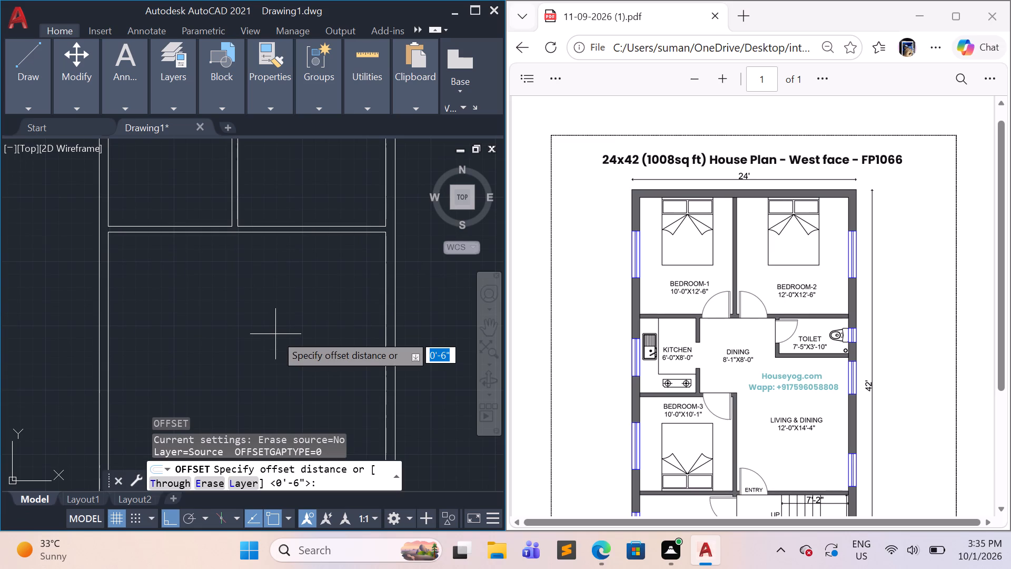
pyautogui.write("6'")
pyautogui.press('Return')
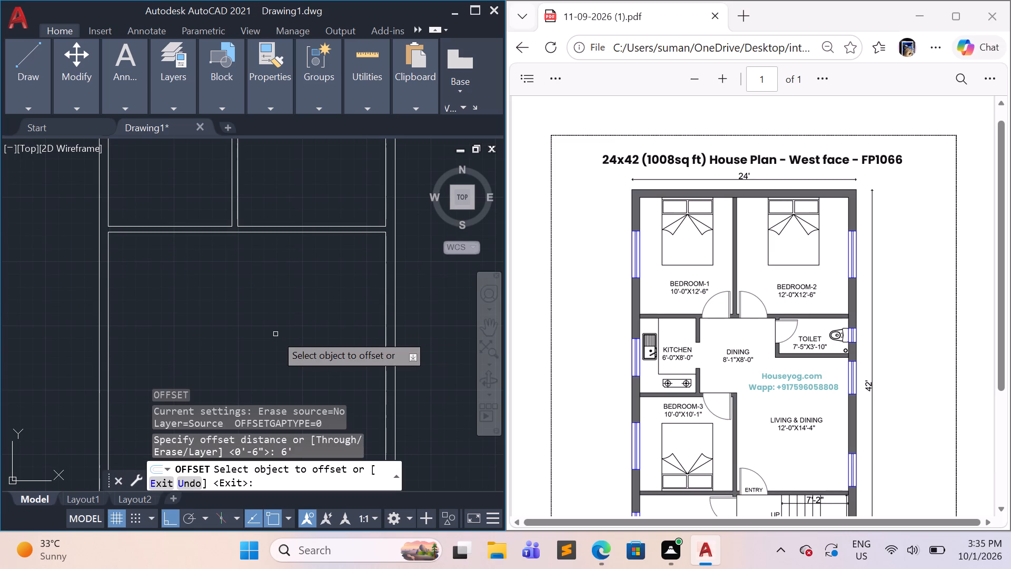
pyautogui.click(107, 327)
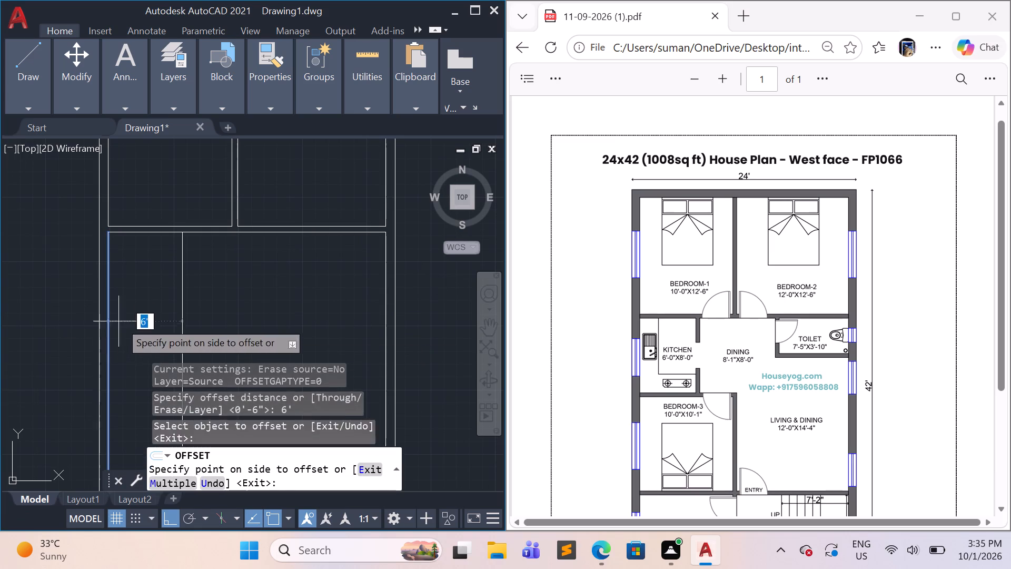
pyautogui.click(156, 327)
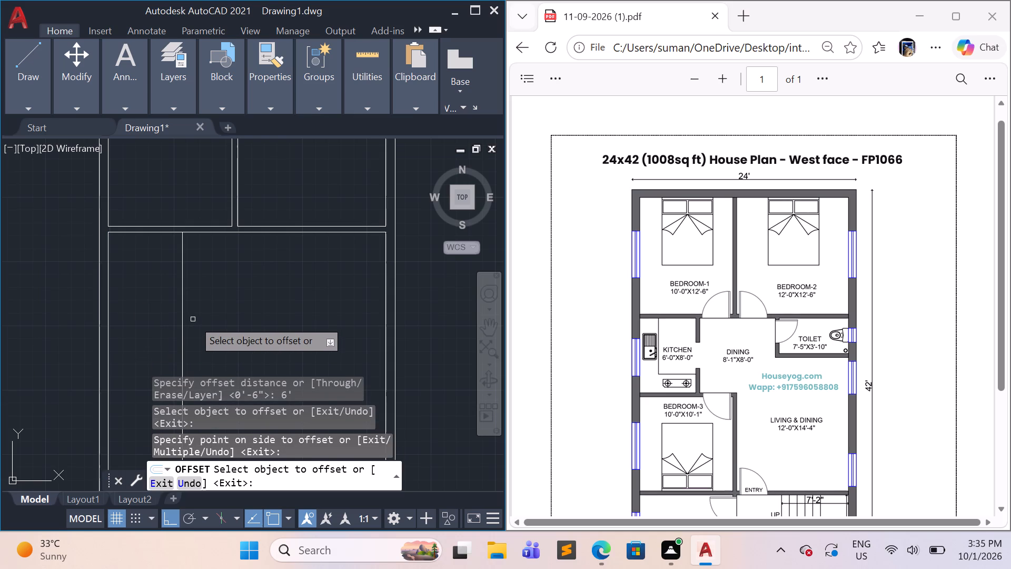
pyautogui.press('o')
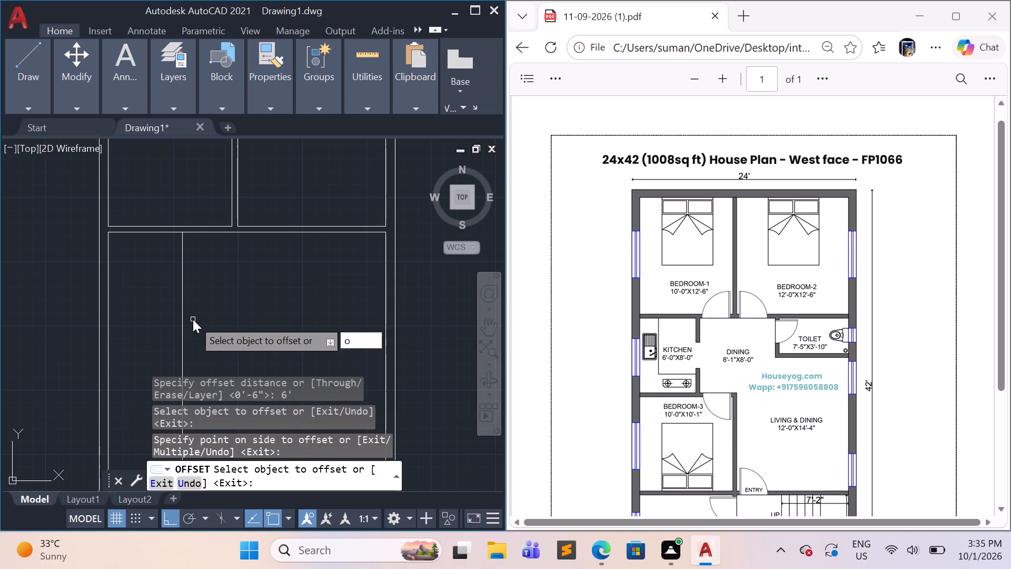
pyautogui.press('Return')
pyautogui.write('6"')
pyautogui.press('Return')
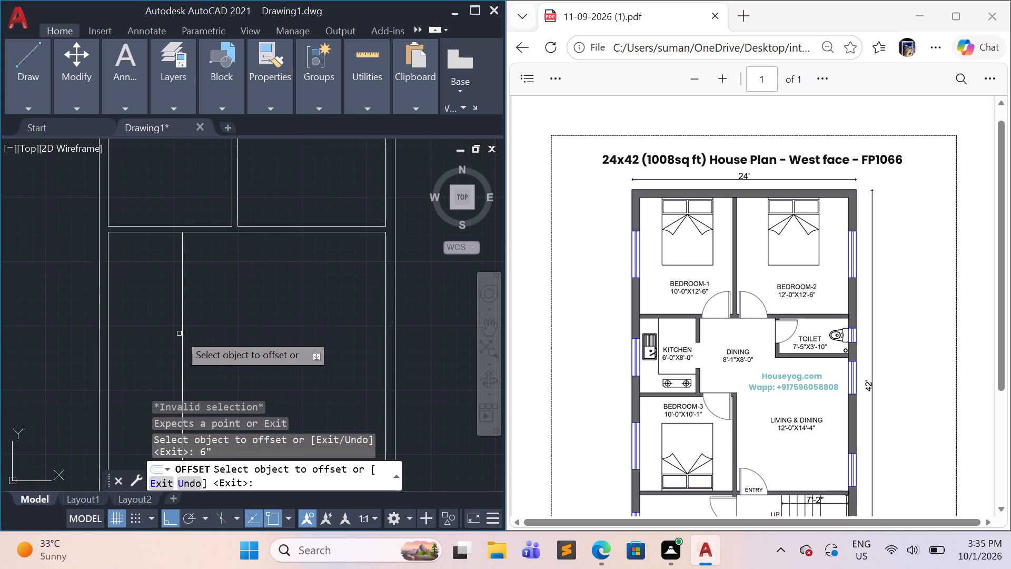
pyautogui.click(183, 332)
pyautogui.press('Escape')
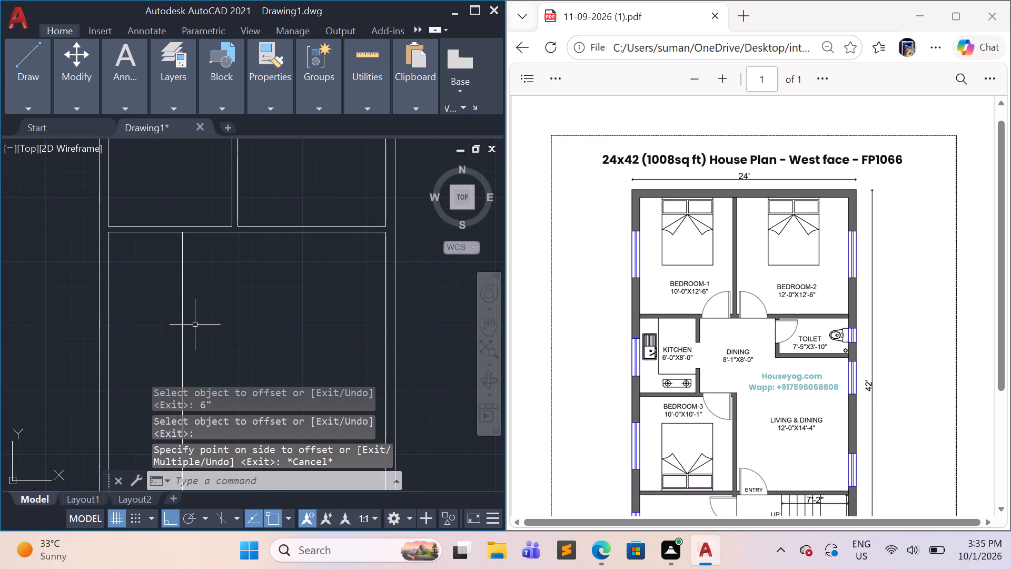
# Offset the kitchen's new vertical line 6" to the right to give its partition thickness.
pyautogui.press('o')
pyautogui.press('Return')
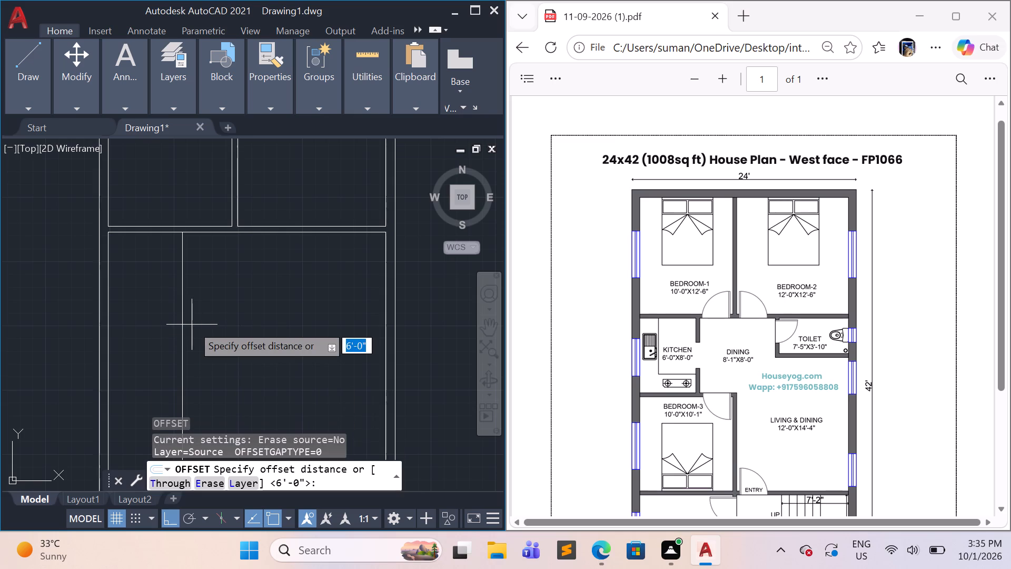
pyautogui.write('6"')
pyautogui.press('Return')
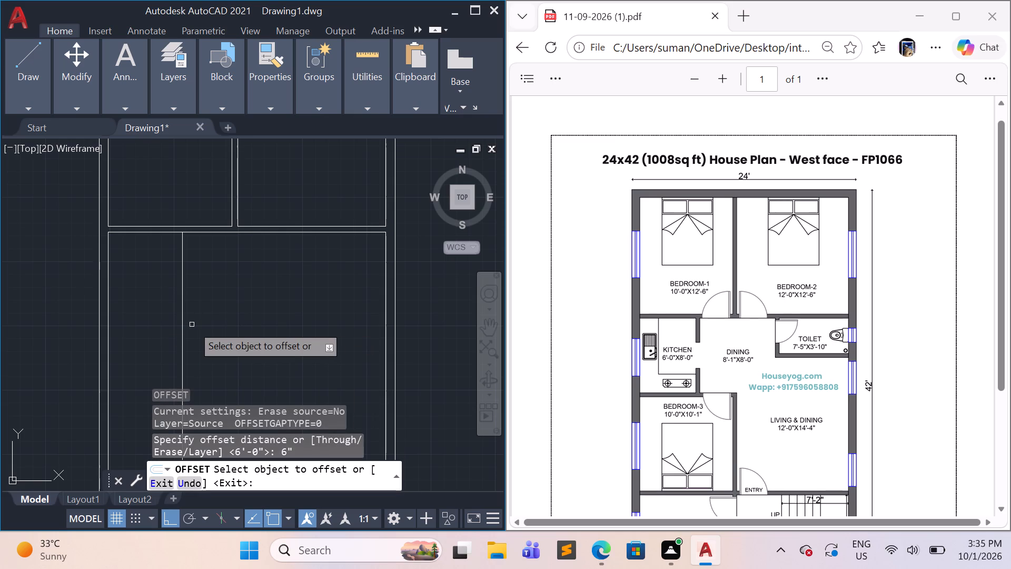
pyautogui.click(183, 312)
pyautogui.click(187, 313)
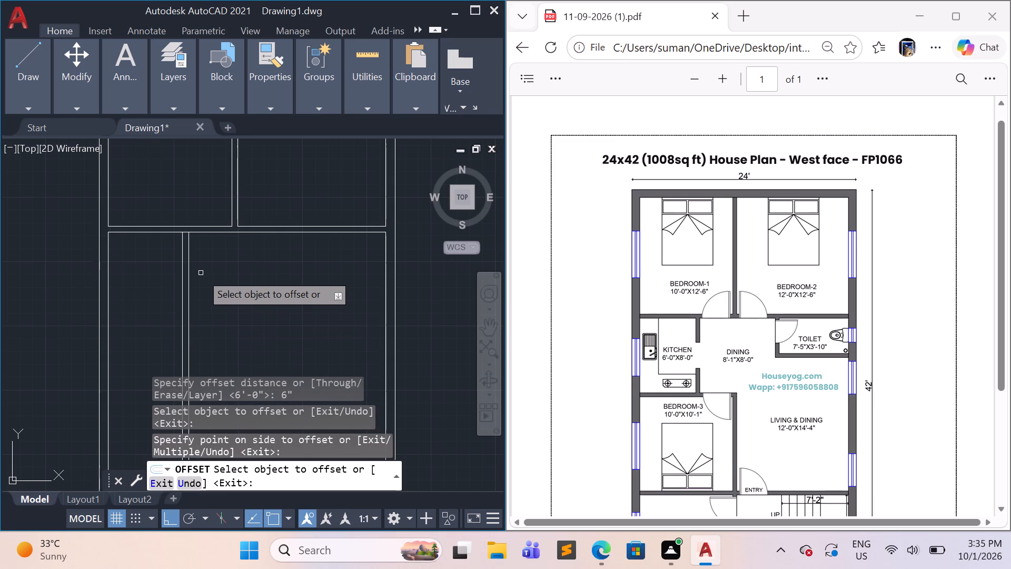
pyautogui.press('Escape')
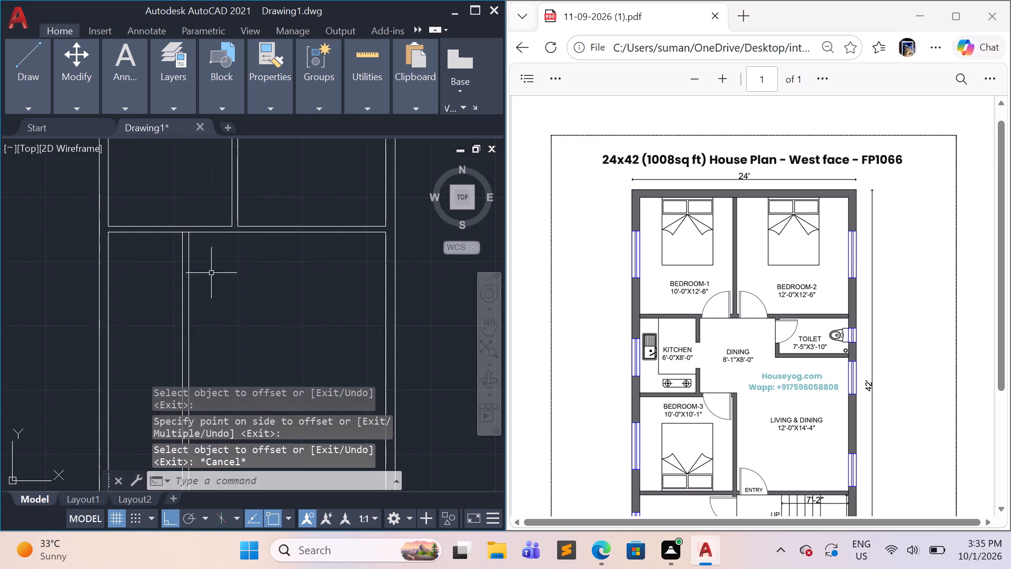
# Trim the horizontal partition's lower line between the kitchen partition's two vertical lines to open the junction.
pyautogui.write('tr')
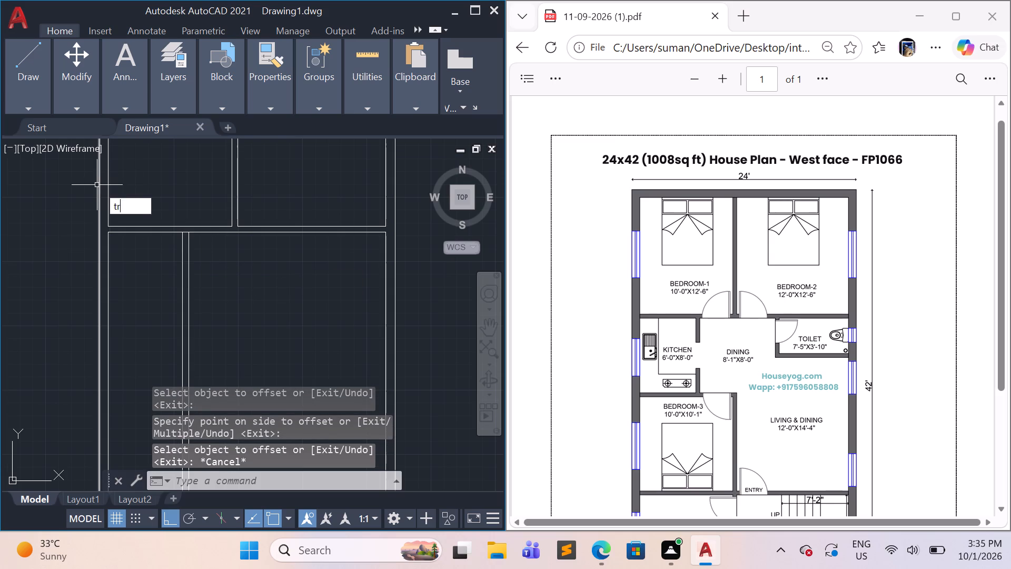
pyautogui.press('Return')
pyautogui.scroll(3, 185, 230)
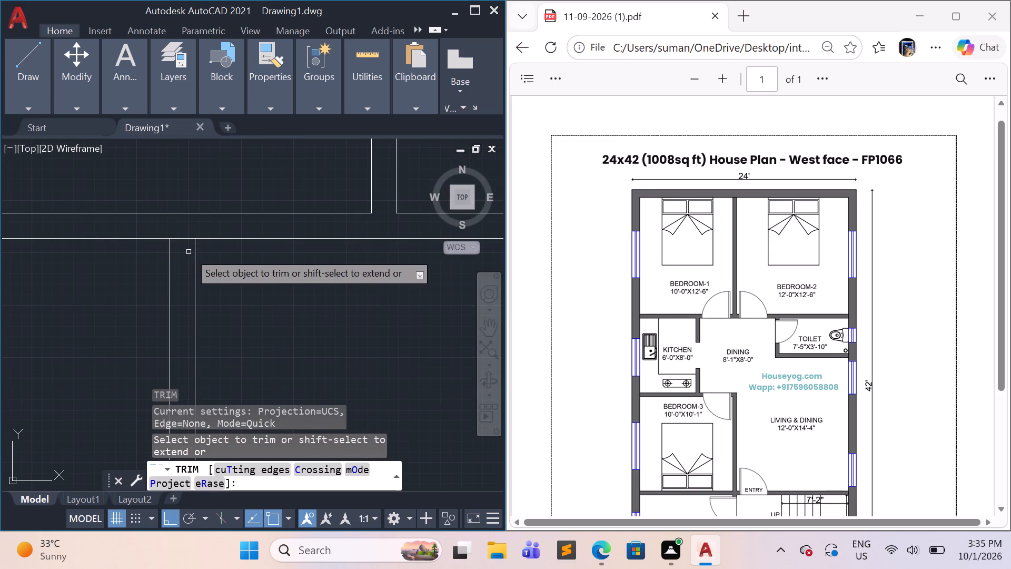
pyautogui.click(182, 237)
pyautogui.scroll(-2, 194, 242)
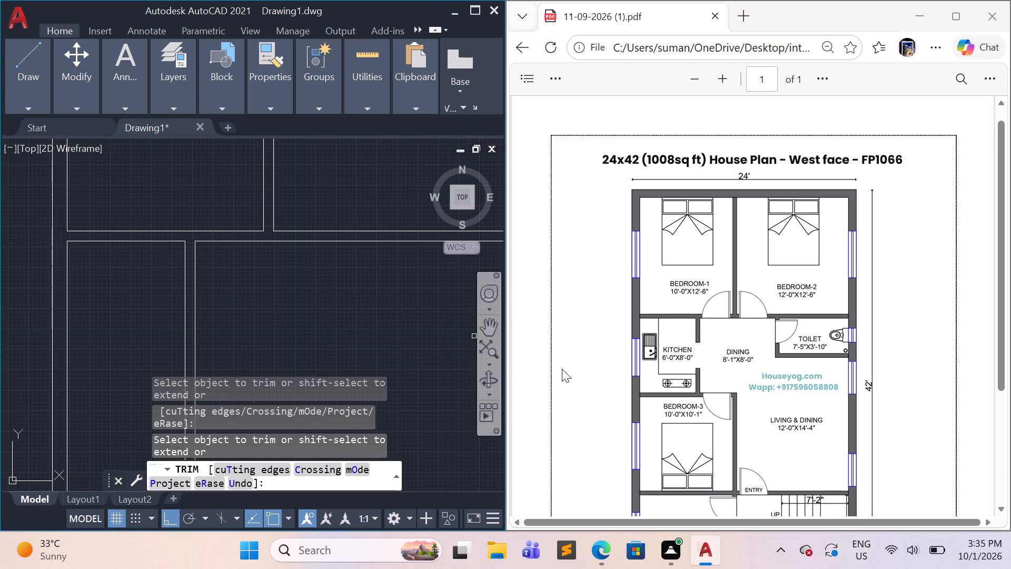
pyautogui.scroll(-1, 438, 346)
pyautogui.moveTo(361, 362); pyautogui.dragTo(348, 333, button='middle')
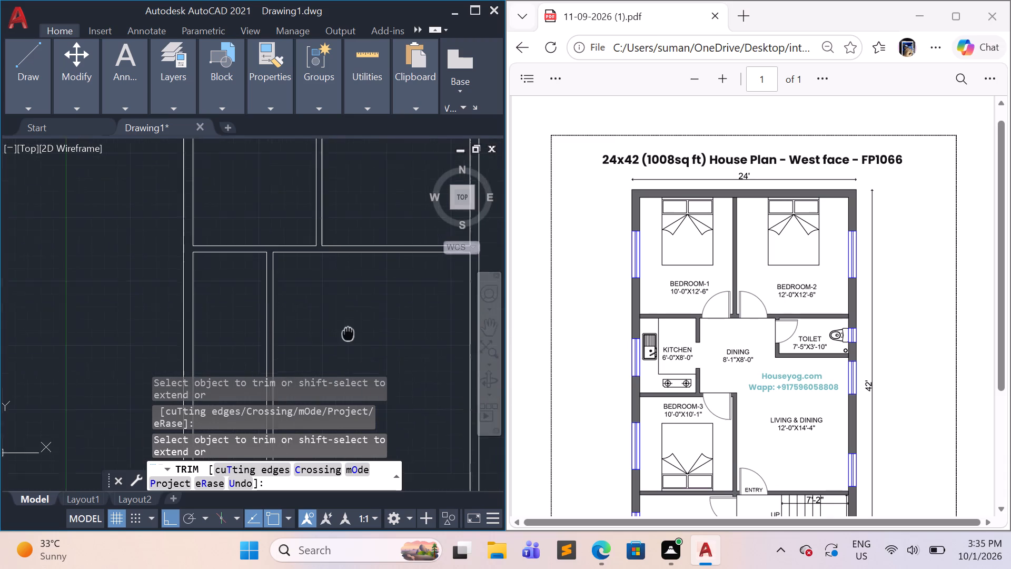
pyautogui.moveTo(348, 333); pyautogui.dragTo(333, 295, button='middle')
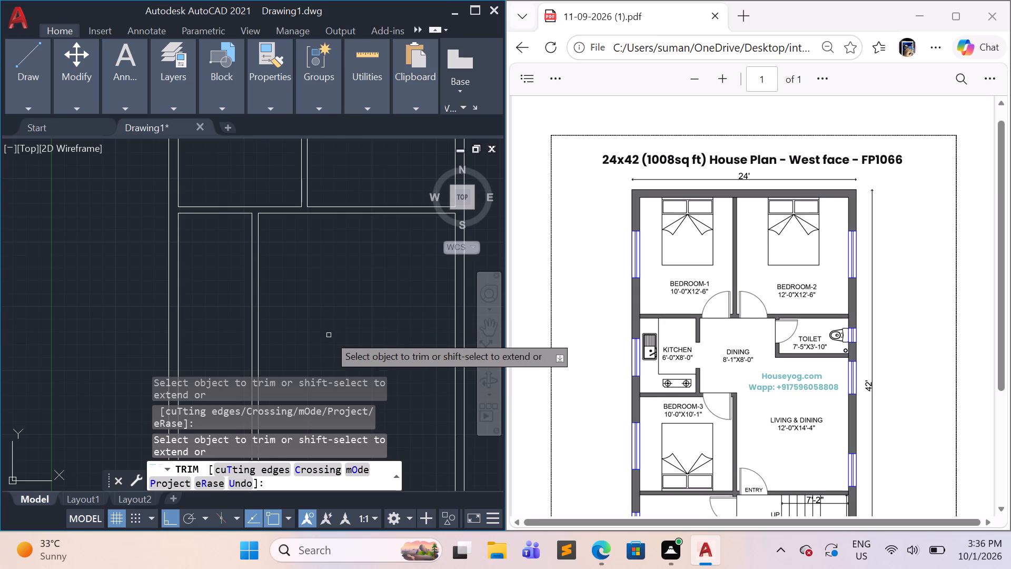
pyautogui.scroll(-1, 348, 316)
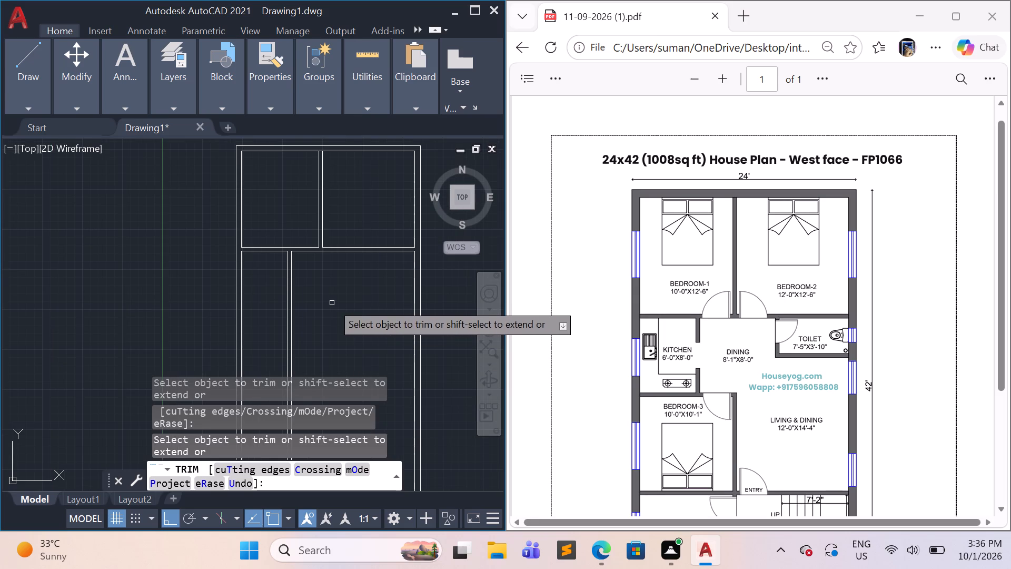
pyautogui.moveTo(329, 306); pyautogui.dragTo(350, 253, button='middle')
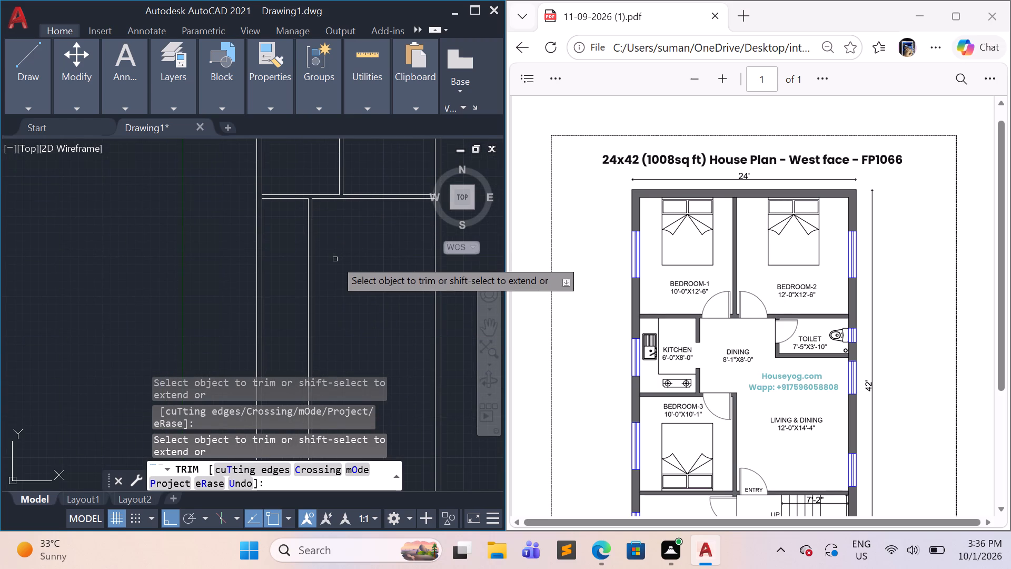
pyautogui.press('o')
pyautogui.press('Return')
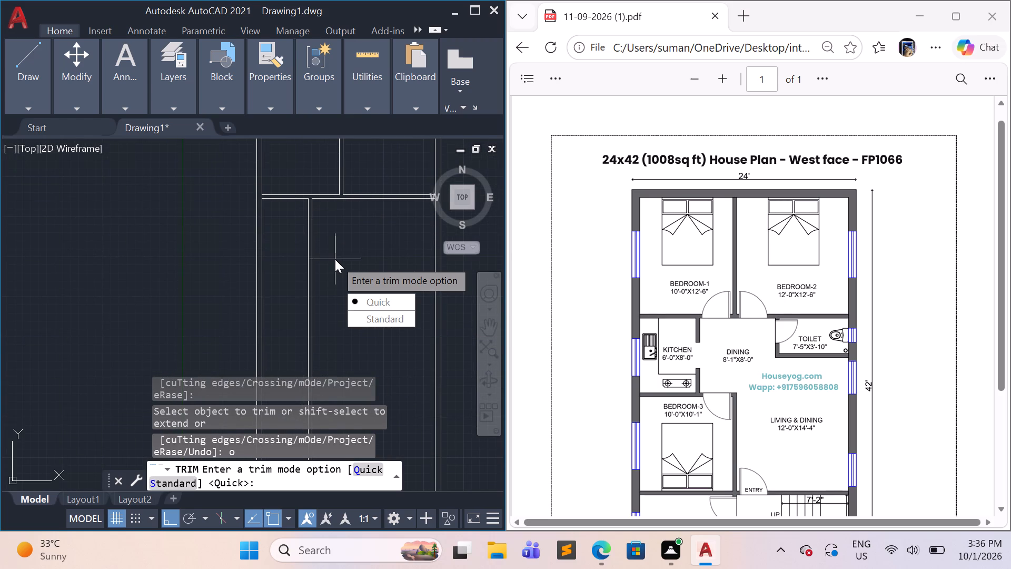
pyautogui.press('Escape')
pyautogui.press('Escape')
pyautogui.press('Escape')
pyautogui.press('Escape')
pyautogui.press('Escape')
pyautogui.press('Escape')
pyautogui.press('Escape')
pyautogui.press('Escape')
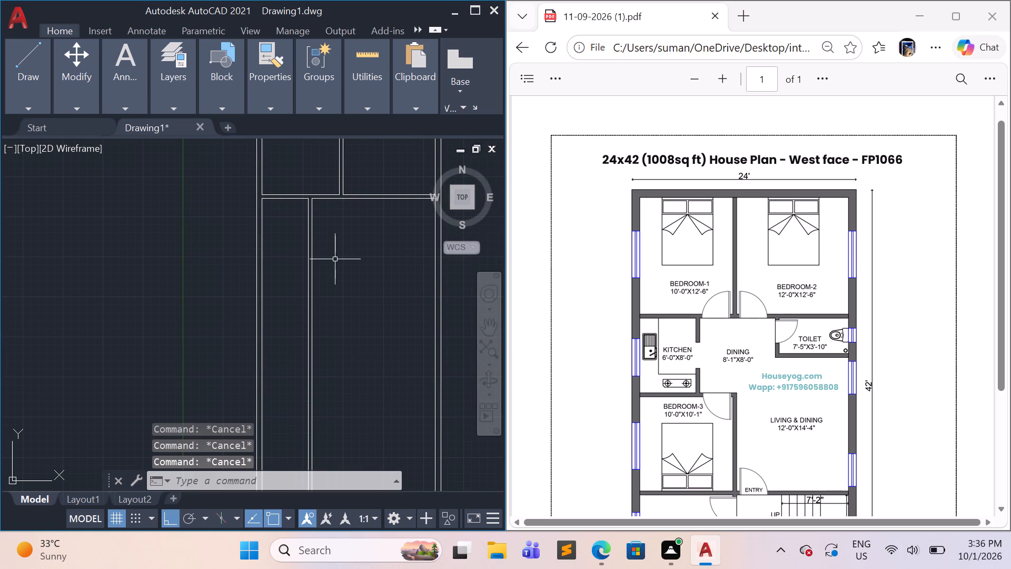
# Offset the horizontal partition's lower line above the kitchen 8' downward to mark the kitchen's depth.
pyautogui.press('o')
pyautogui.press('Return')
pyautogui.press('8')
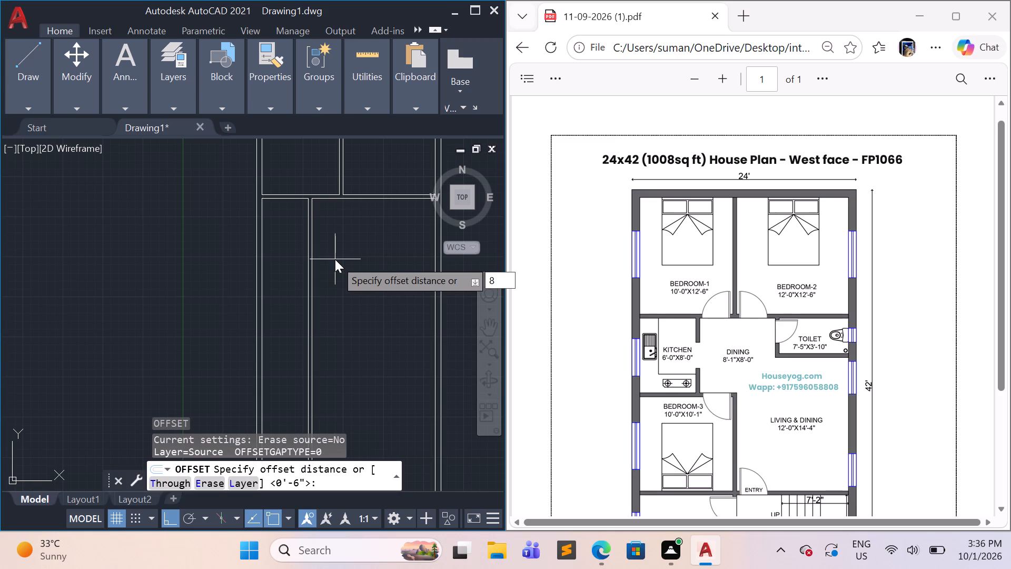
pyautogui.press("'")
pyautogui.press('Return')
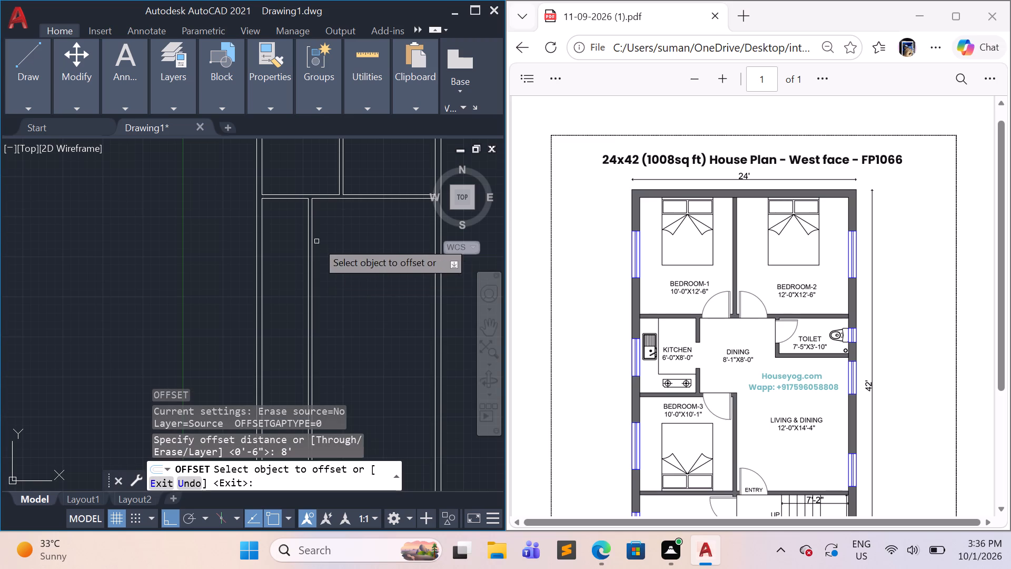
pyautogui.click(288, 198)
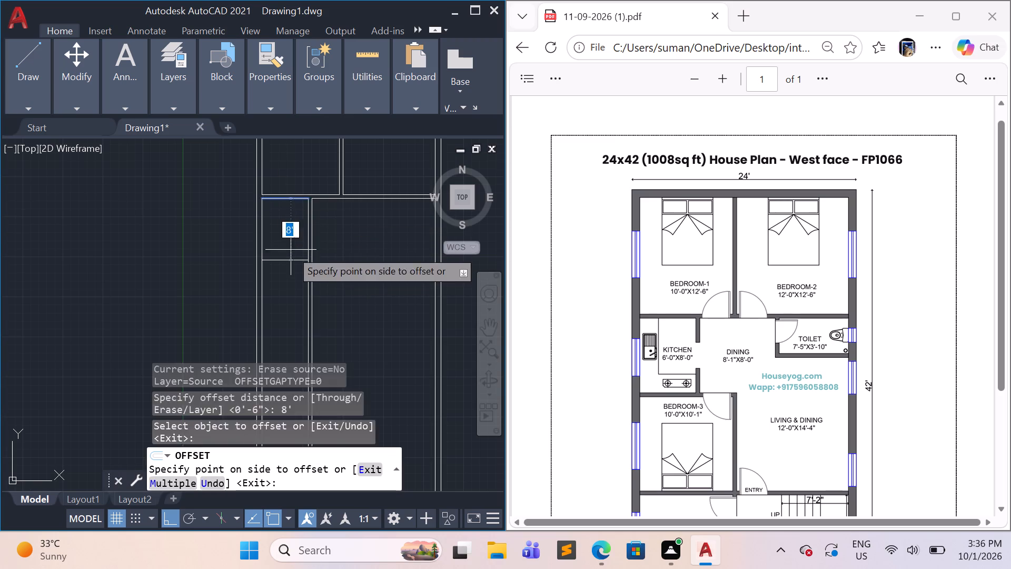
pyautogui.click(291, 253)
pyautogui.scroll(1, 279, 296)
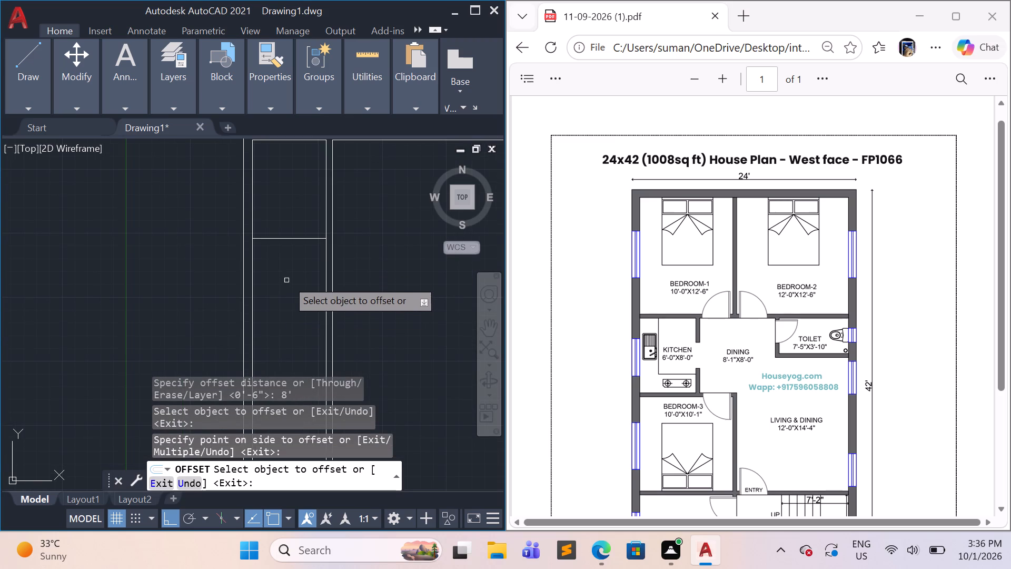
pyautogui.press('space')
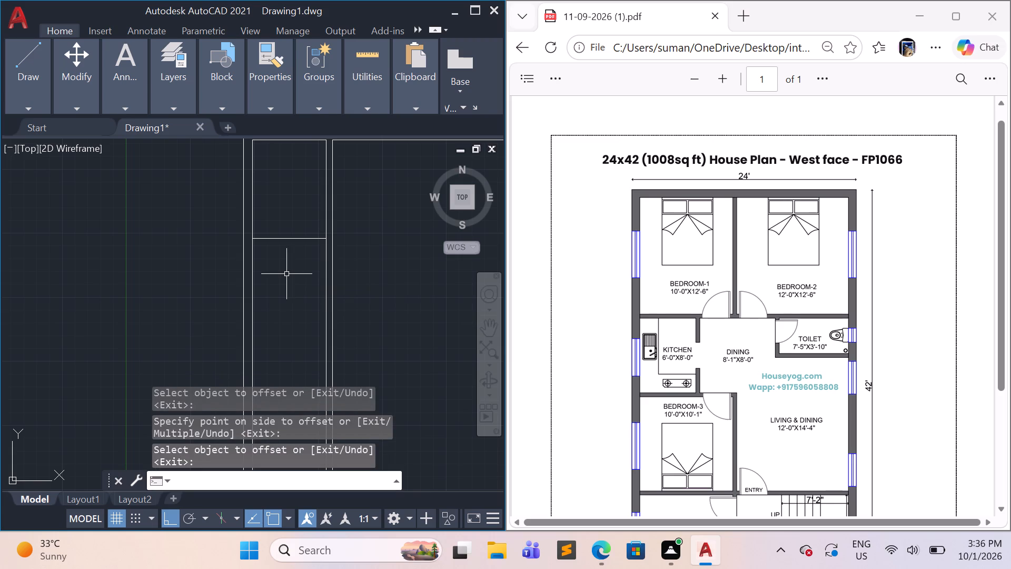
# Offset the kitchen's new bottom line 6" downward to give that partition its thickness.
pyautogui.press('space')
pyautogui.write('6"')
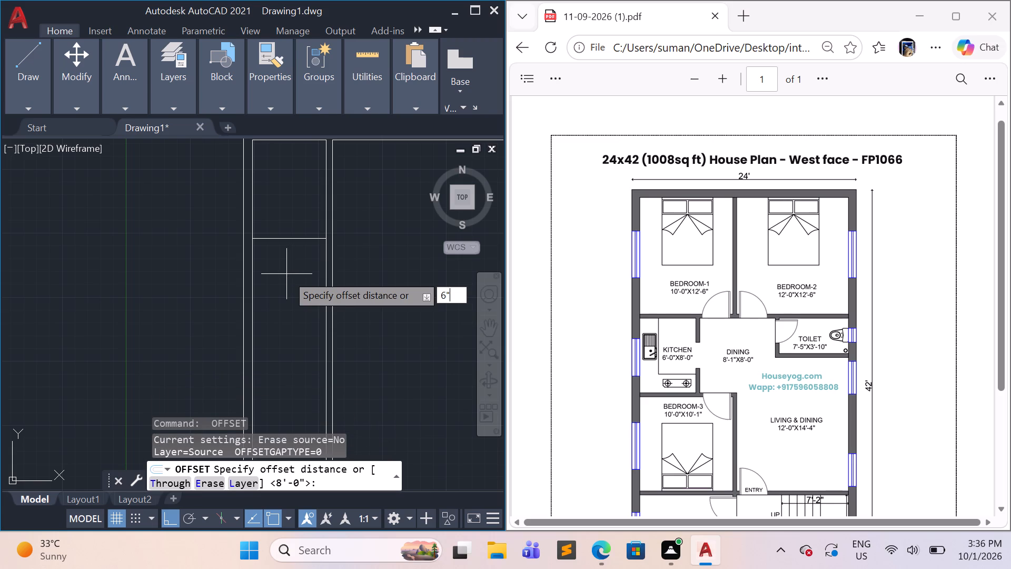
pyautogui.press('Return')
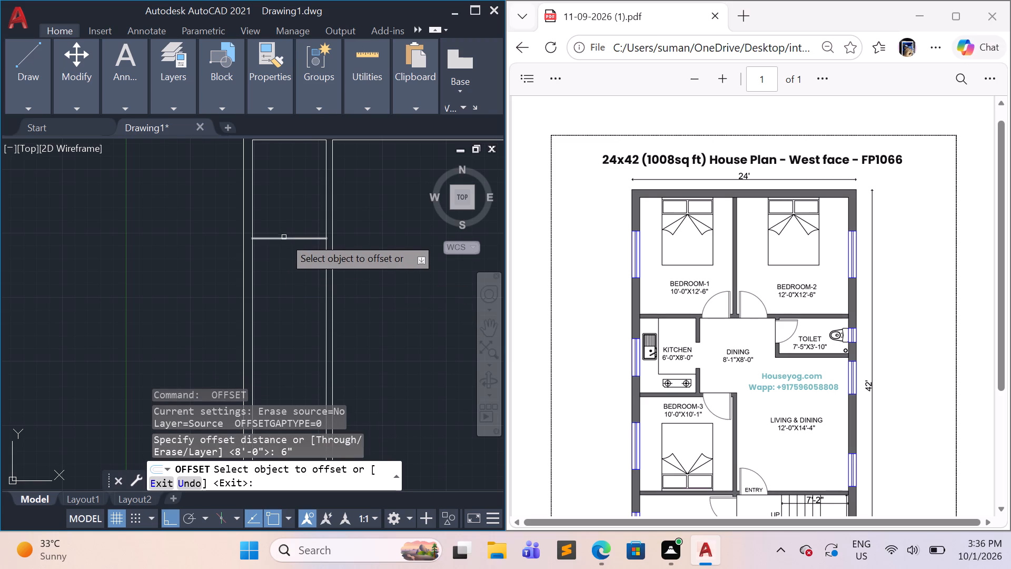
pyautogui.click(284, 238)
pyautogui.click(292, 270)
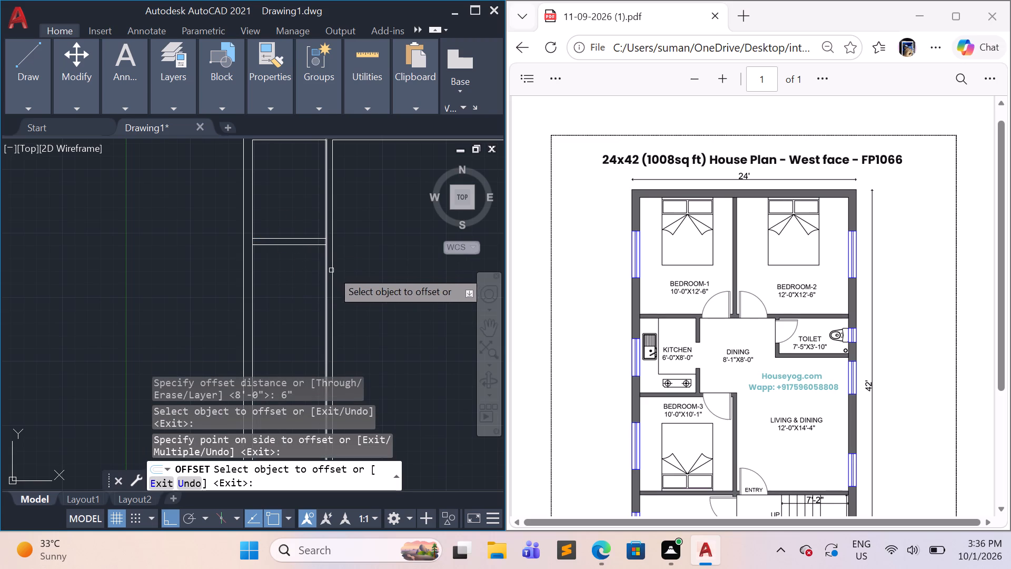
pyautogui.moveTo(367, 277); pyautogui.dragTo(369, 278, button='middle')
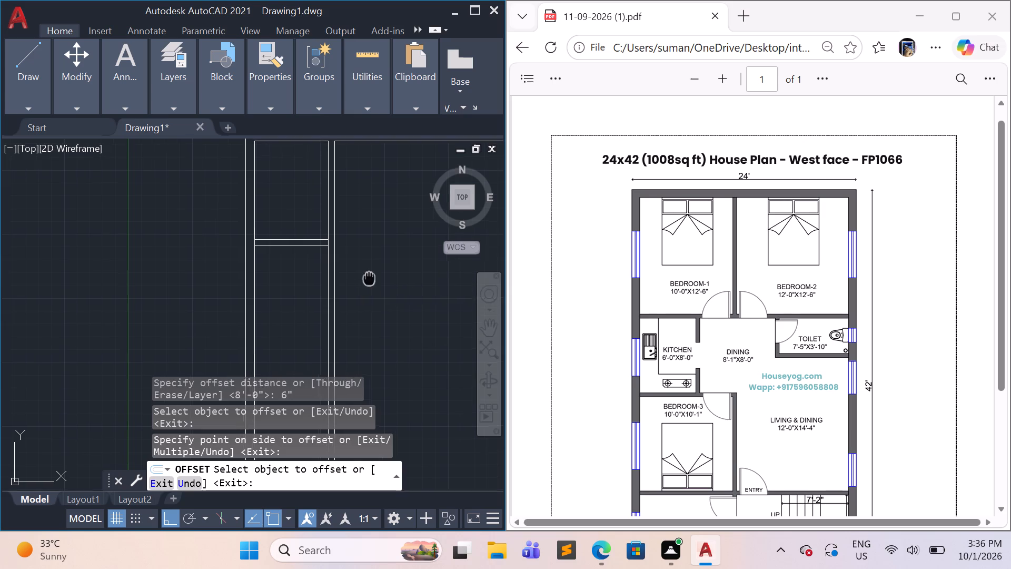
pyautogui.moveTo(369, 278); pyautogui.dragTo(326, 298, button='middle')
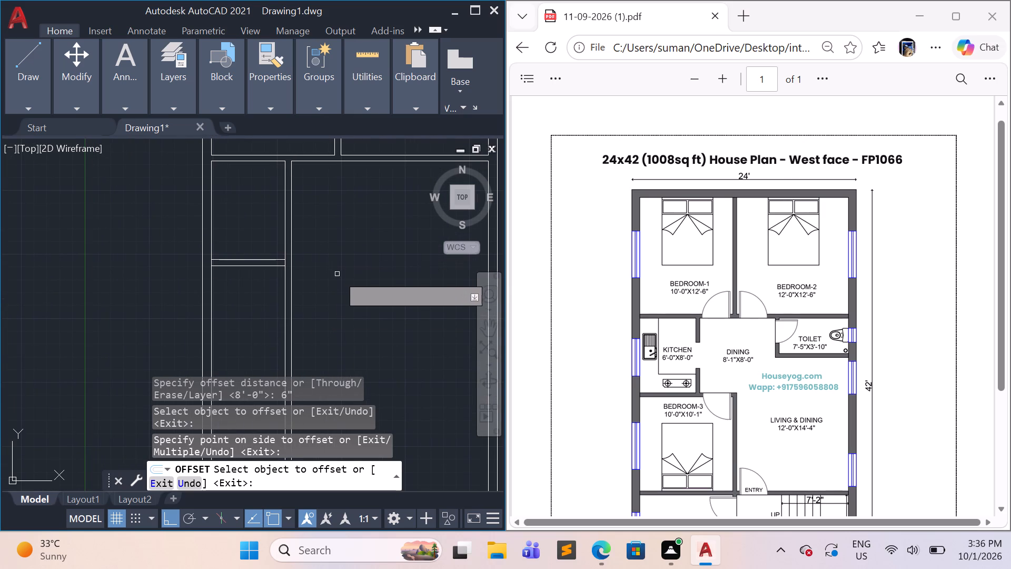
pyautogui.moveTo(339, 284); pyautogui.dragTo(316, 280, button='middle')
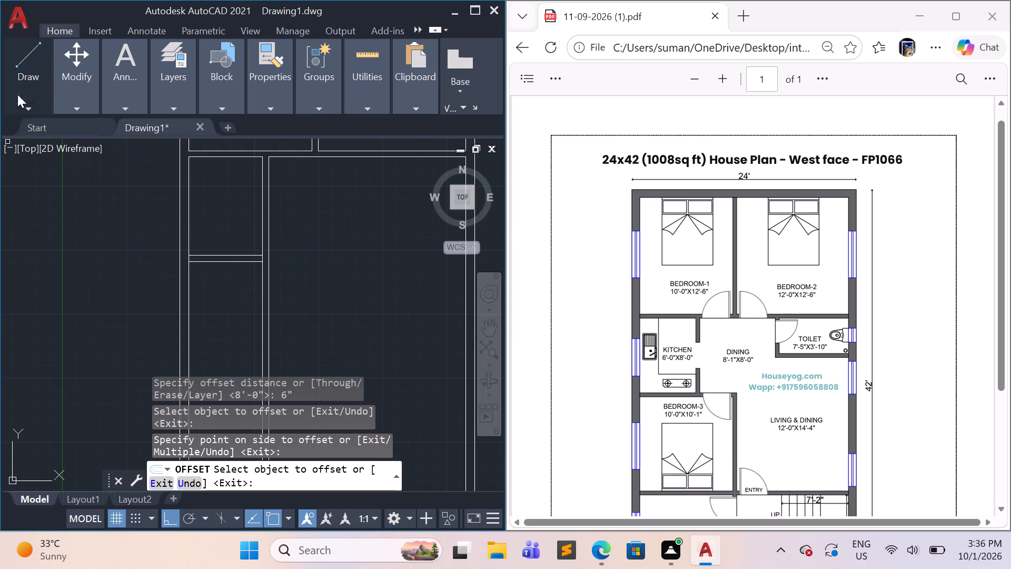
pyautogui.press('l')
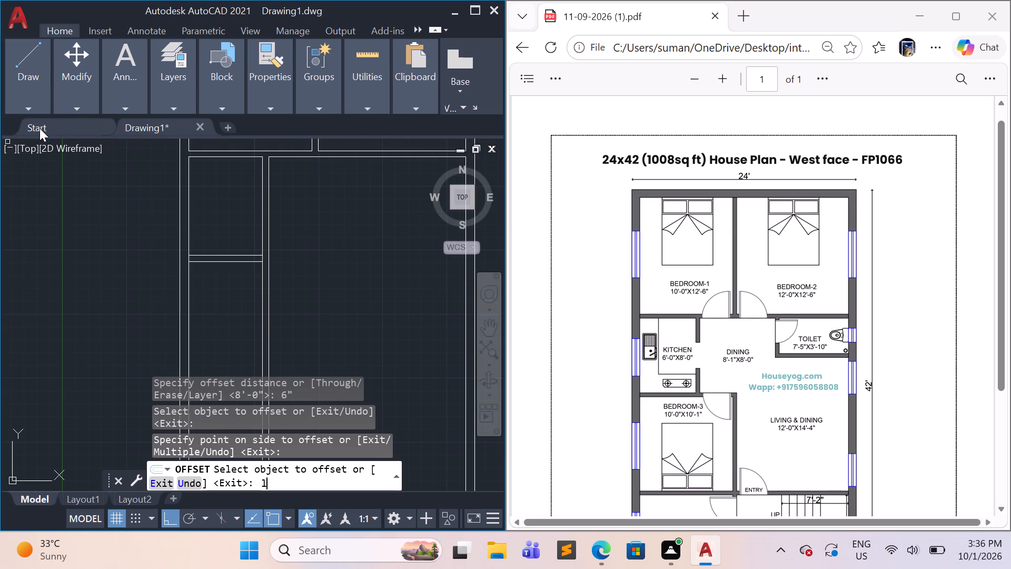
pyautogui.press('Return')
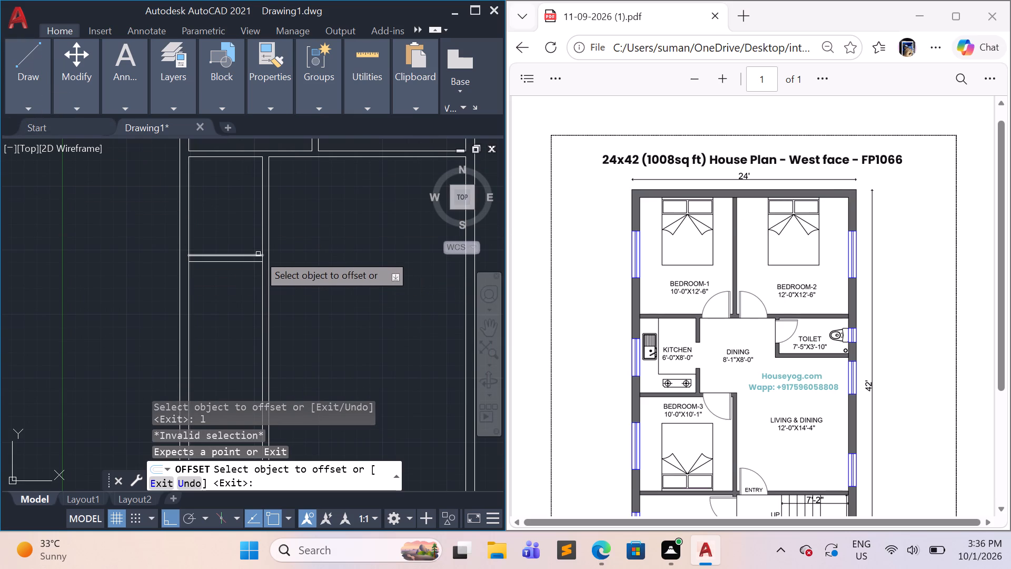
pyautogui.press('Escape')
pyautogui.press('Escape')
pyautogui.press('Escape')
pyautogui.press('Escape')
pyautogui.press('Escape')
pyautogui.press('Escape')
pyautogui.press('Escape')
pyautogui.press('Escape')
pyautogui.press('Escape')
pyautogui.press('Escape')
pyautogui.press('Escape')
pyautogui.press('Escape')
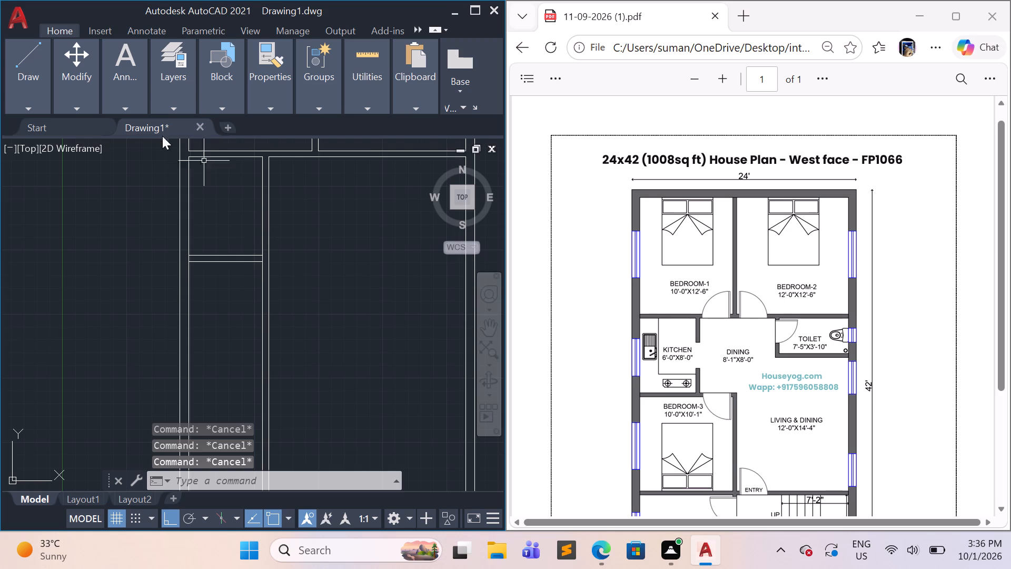
# Draw the kitchen bottom partition's end with lines 1' right from its upper line's end, 6" down, and back to its lower line.
pyautogui.press('l')
pyautogui.press('Return')
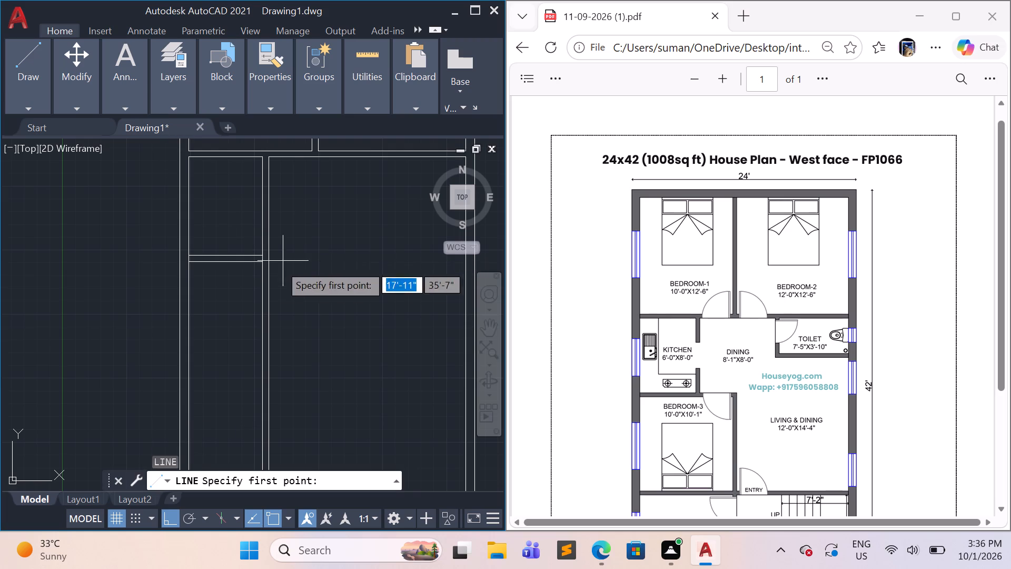
pyautogui.click(262, 256)
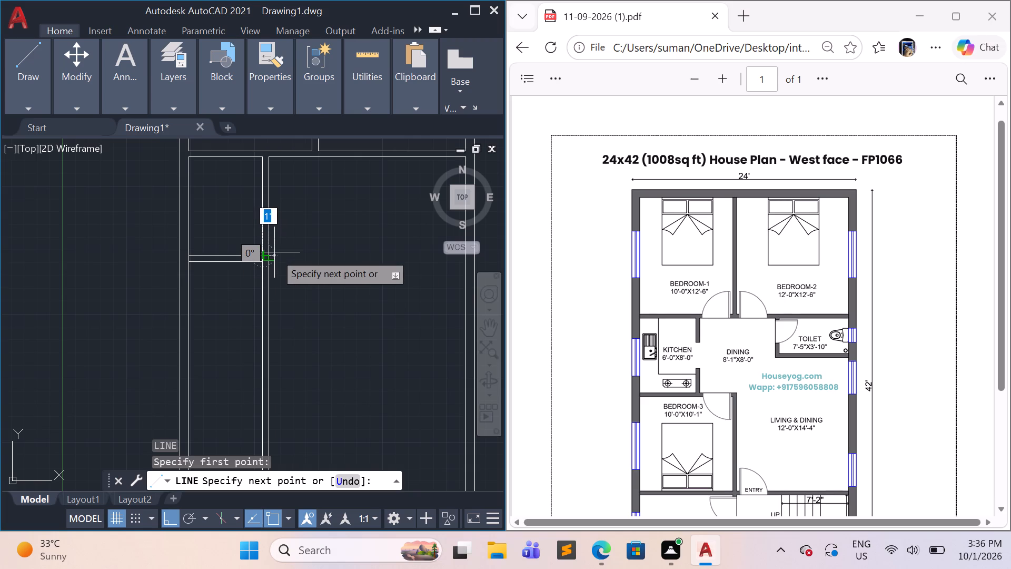
pyautogui.write("1'")
pyautogui.press('Return')
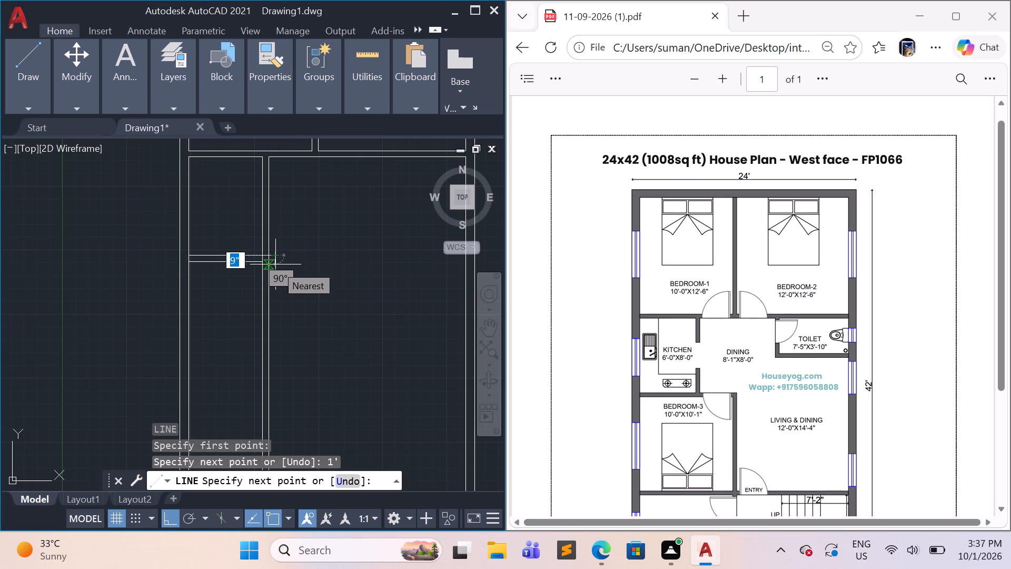
pyautogui.write('6"')
pyautogui.press('Return')
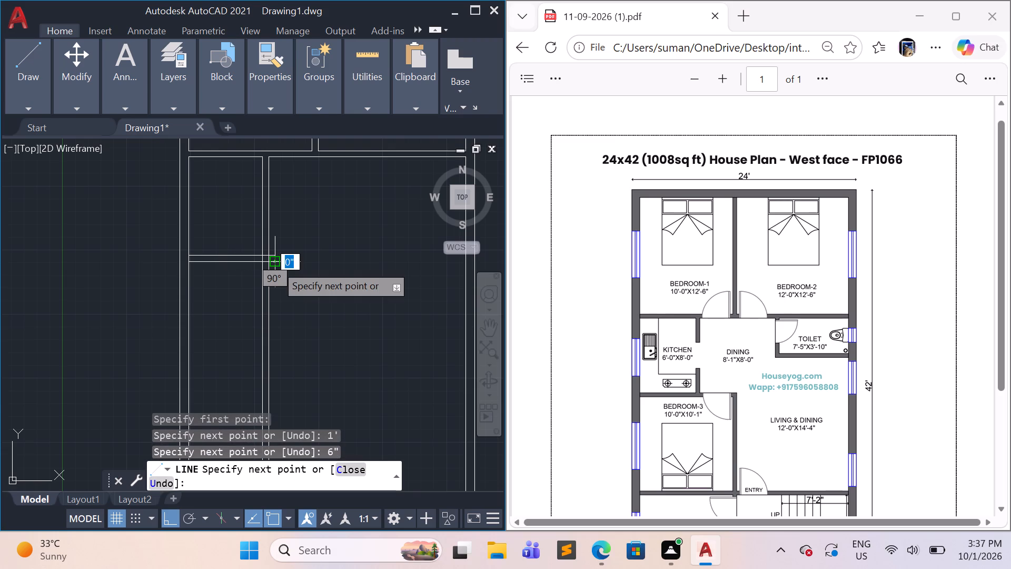
pyautogui.click(273, 264)
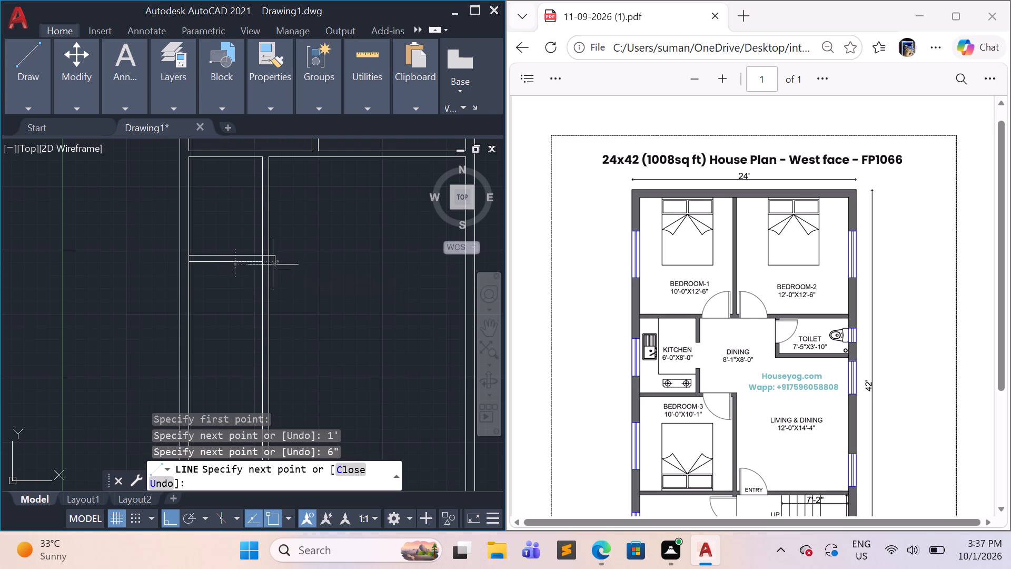
pyautogui.scroll(4, 256, 262)
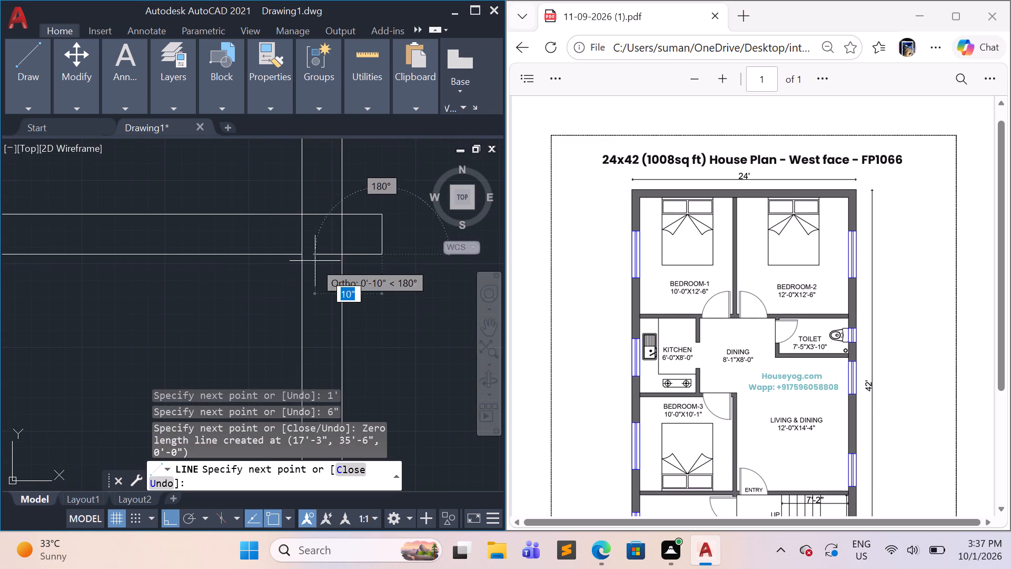
pyautogui.click(300, 253)
pyautogui.scroll(-3, 331, 266)
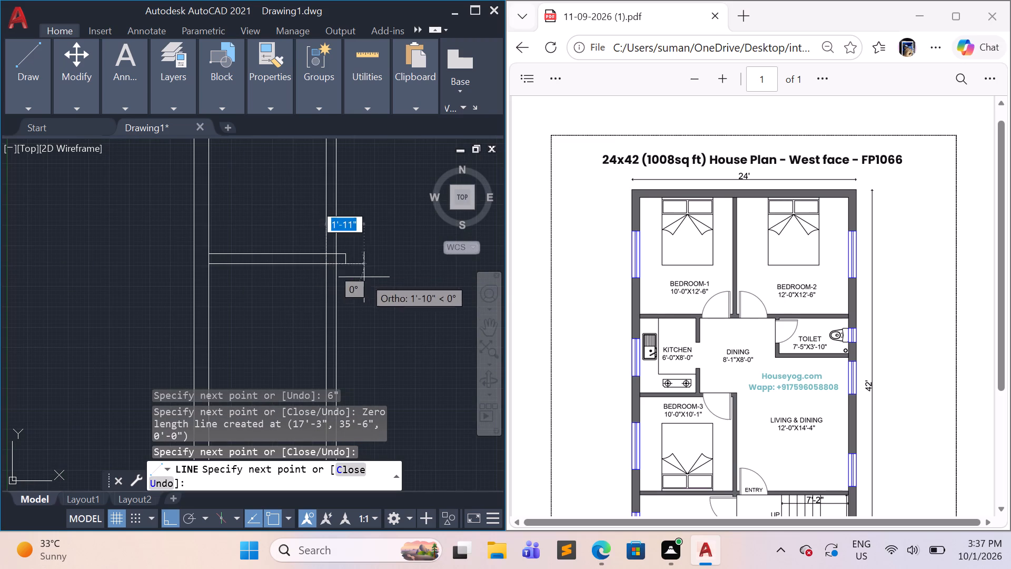
pyautogui.press('Escape')
# Trim the kitchen's vertical partition lines below and inside its bottom partition, and the upper line between them, to open the junction.
pyautogui.scroll(1, 356, 290)
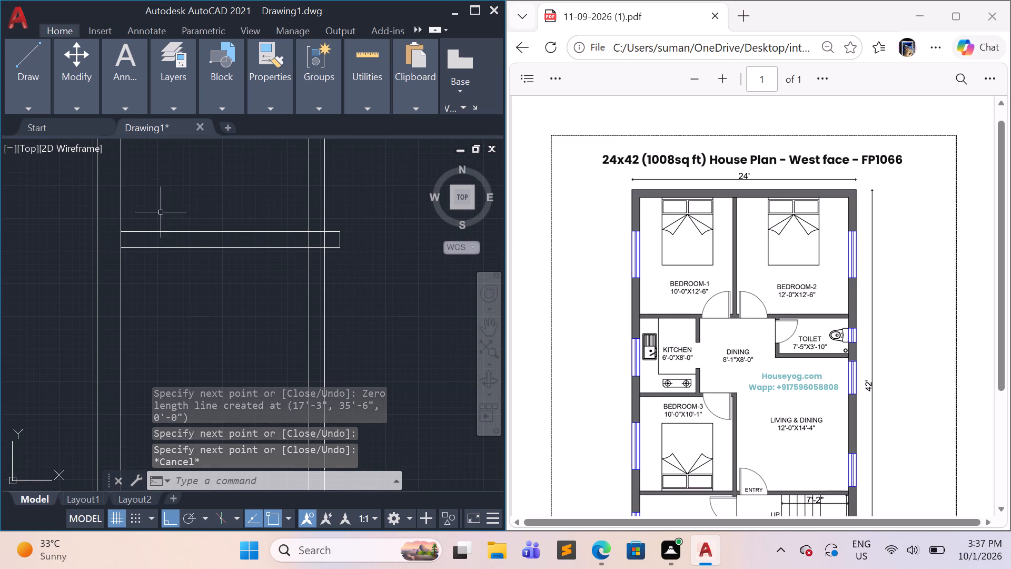
pyautogui.write('tr')
pyautogui.press('Return')
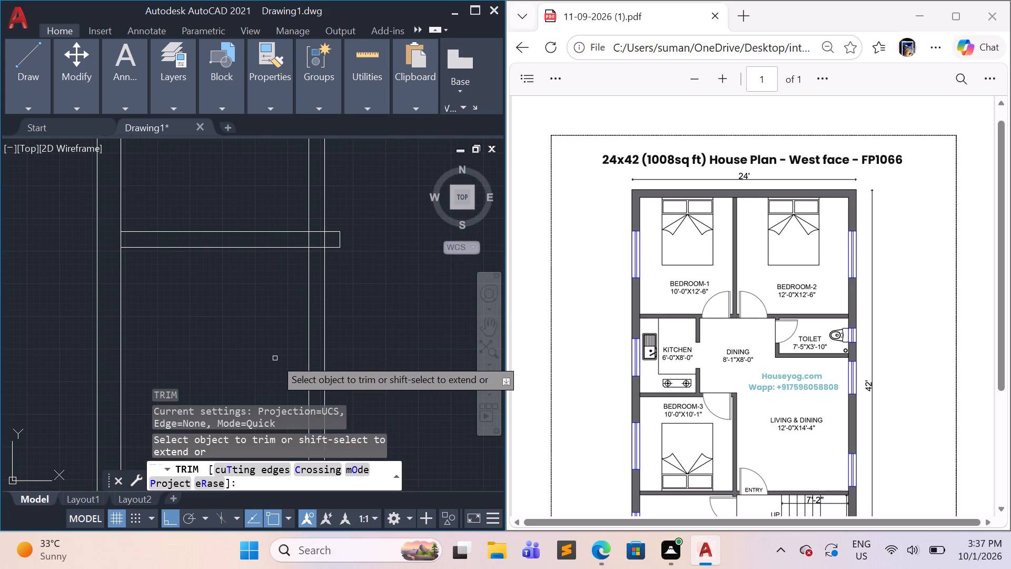
pyautogui.moveTo(270, 350); pyautogui.dragTo(364, 322)
pyautogui.scroll(1, 327, 238)
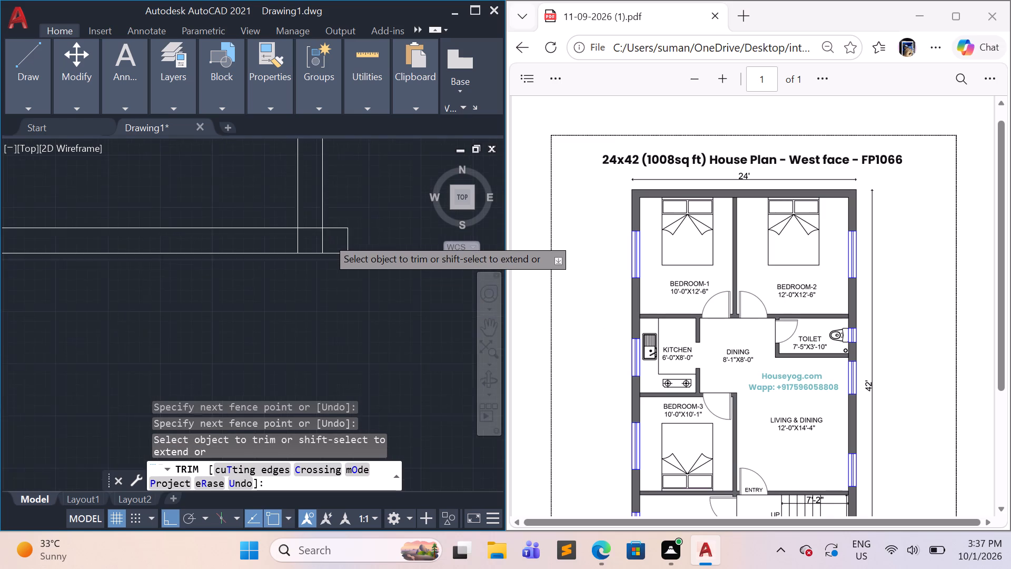
pyautogui.scroll(2, 327, 238)
pyautogui.moveTo(334, 249); pyautogui.dragTo(248, 228)
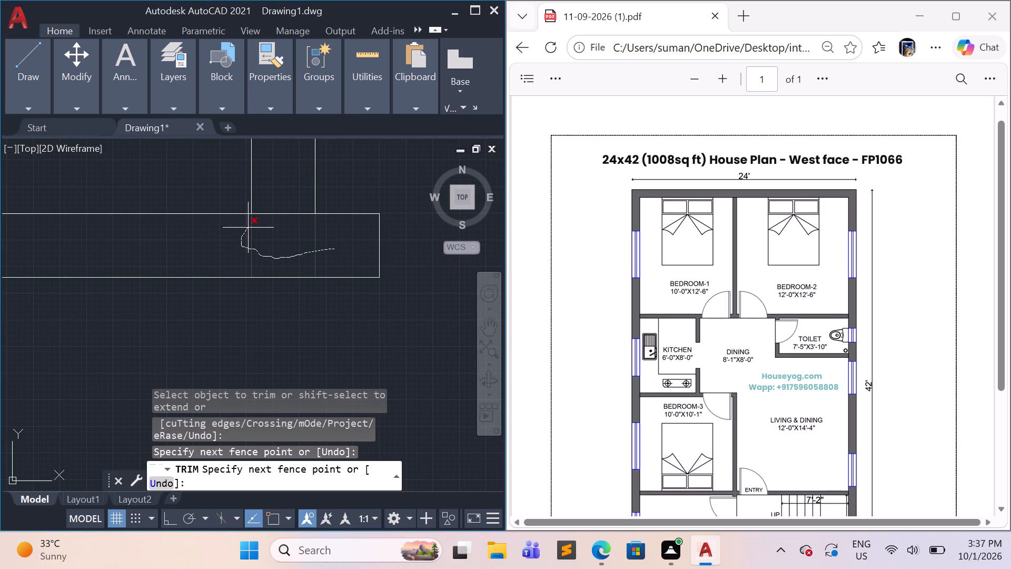
pyautogui.moveTo(248, 228); pyautogui.dragTo(273, 201)
pyautogui.scroll(-2, 341, 323)
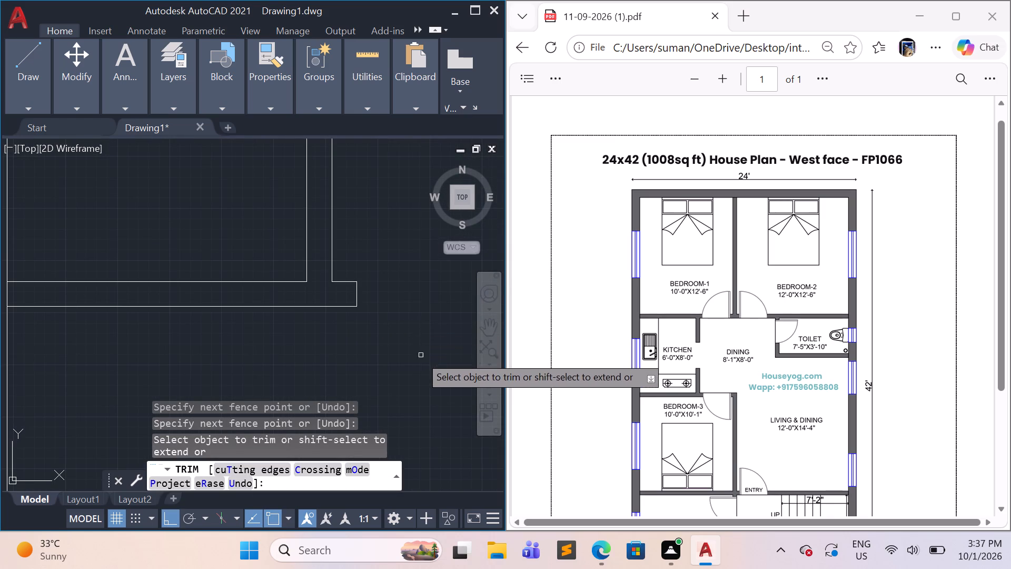
pyautogui.press('Escape')
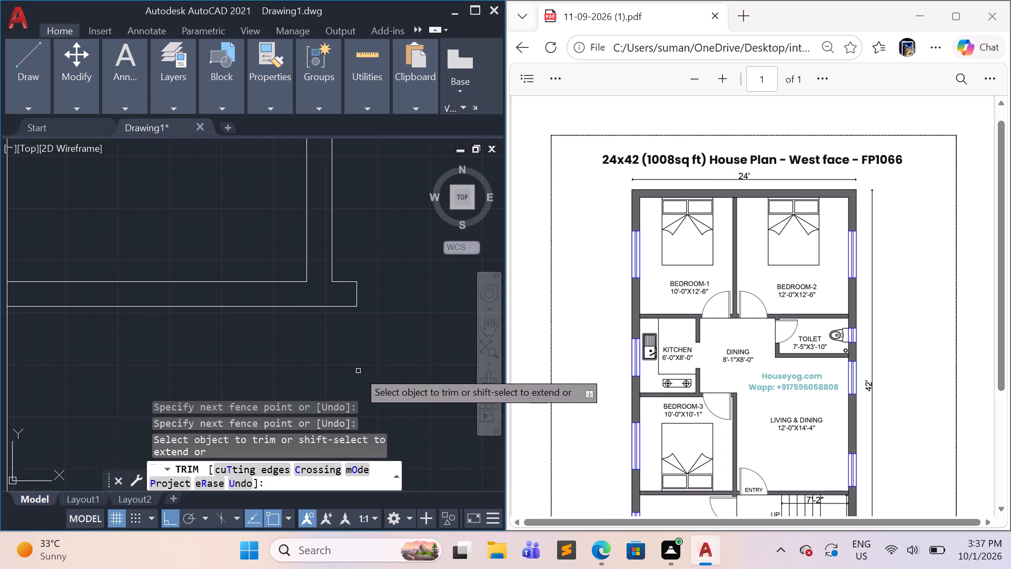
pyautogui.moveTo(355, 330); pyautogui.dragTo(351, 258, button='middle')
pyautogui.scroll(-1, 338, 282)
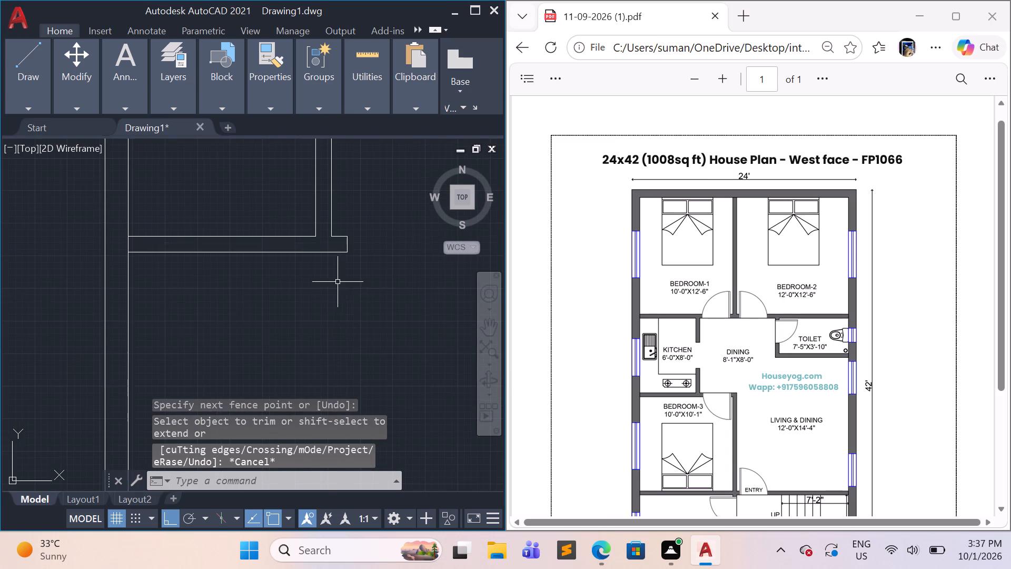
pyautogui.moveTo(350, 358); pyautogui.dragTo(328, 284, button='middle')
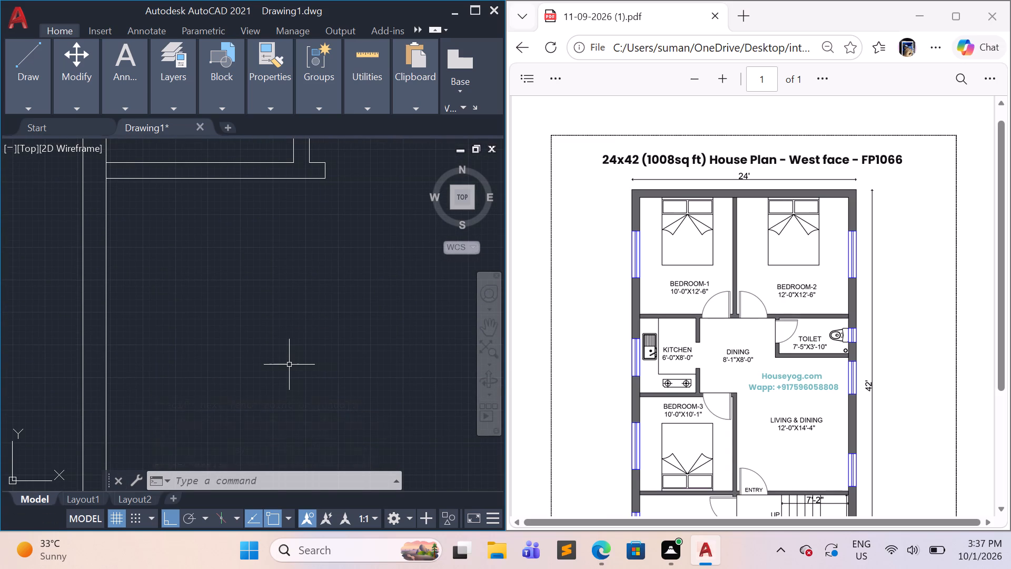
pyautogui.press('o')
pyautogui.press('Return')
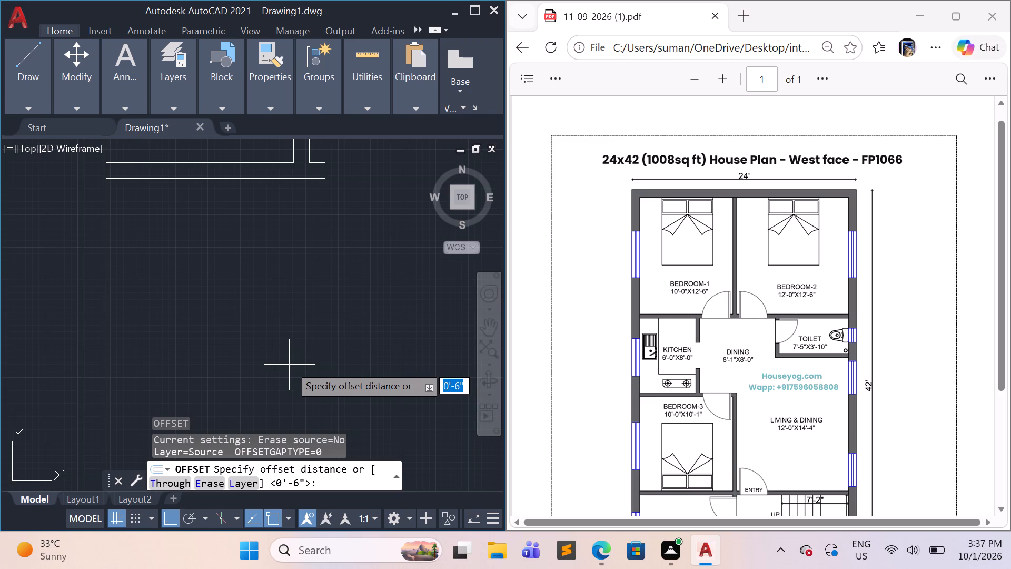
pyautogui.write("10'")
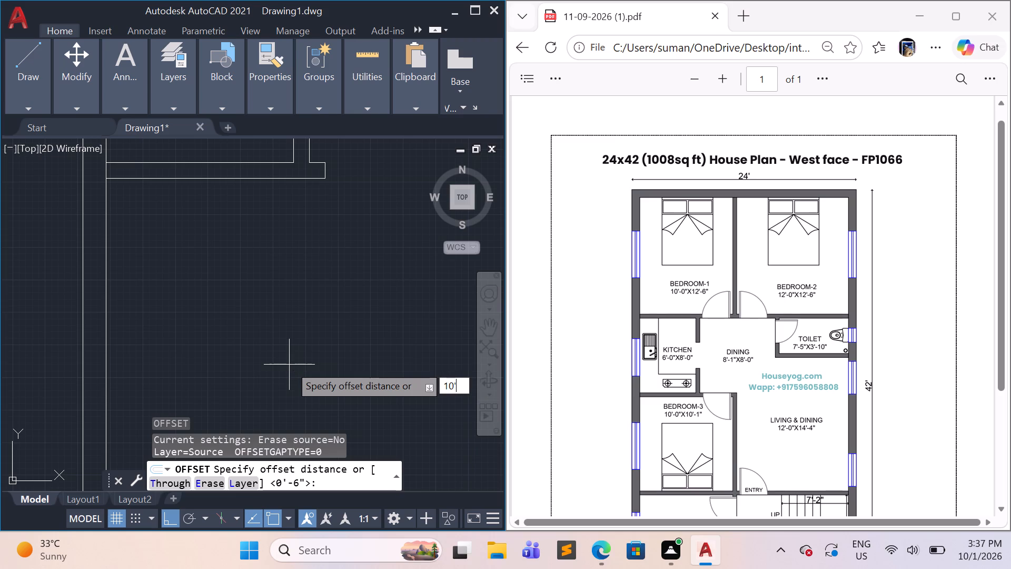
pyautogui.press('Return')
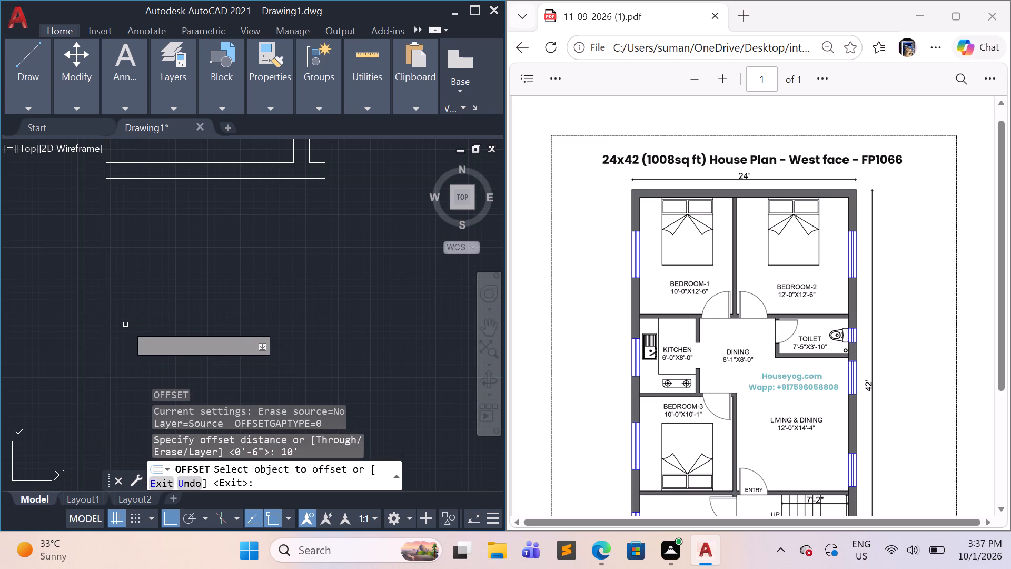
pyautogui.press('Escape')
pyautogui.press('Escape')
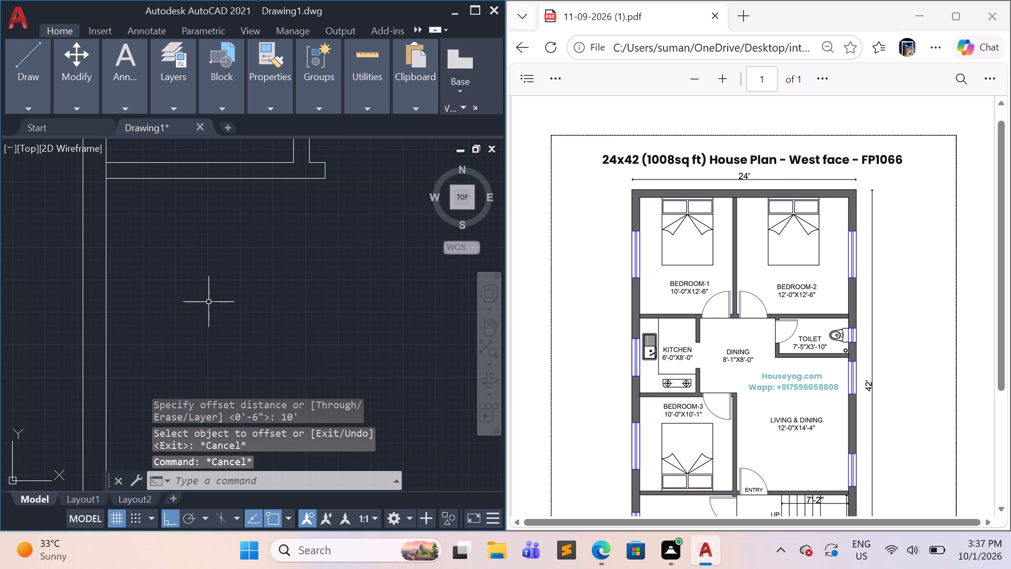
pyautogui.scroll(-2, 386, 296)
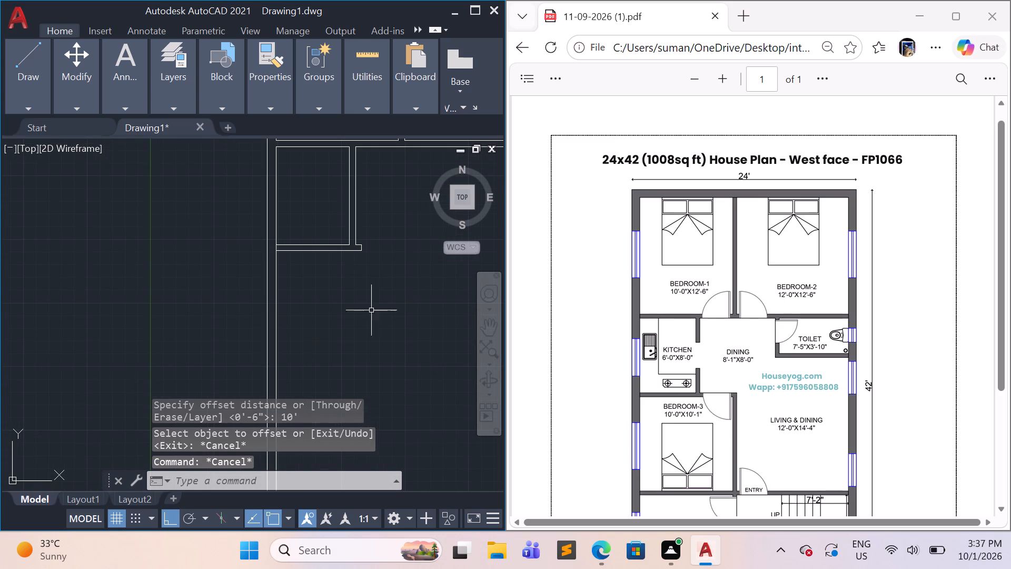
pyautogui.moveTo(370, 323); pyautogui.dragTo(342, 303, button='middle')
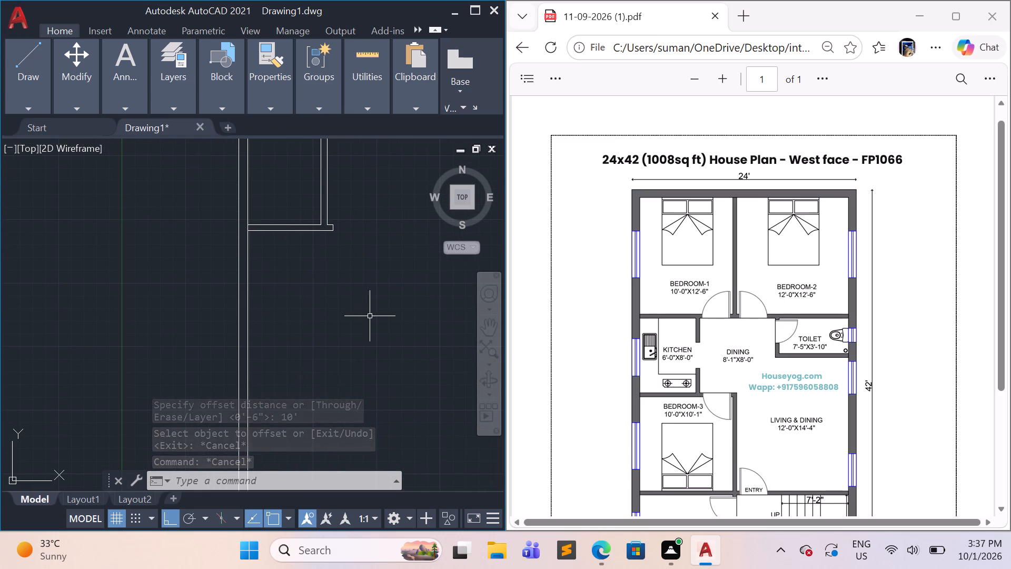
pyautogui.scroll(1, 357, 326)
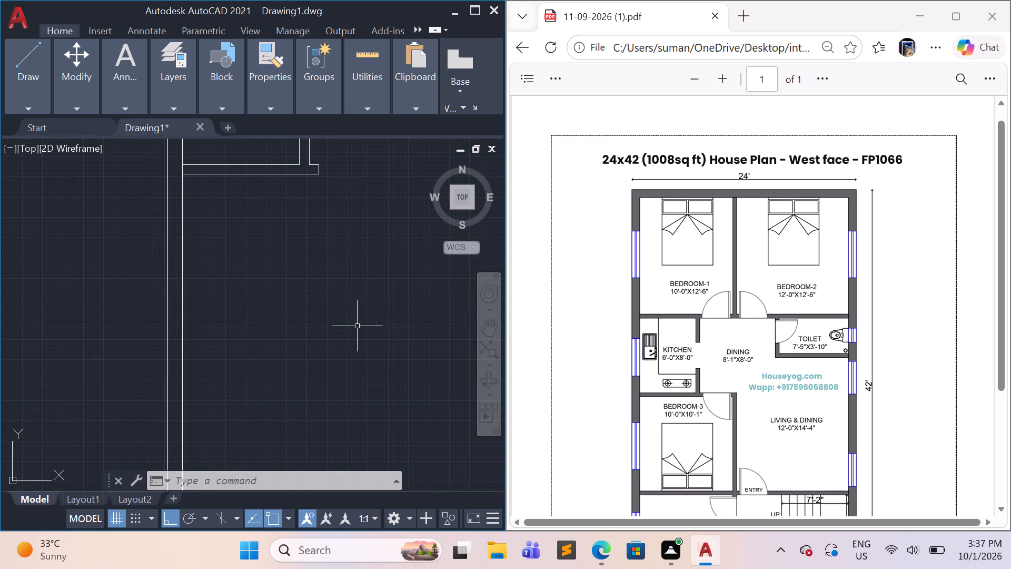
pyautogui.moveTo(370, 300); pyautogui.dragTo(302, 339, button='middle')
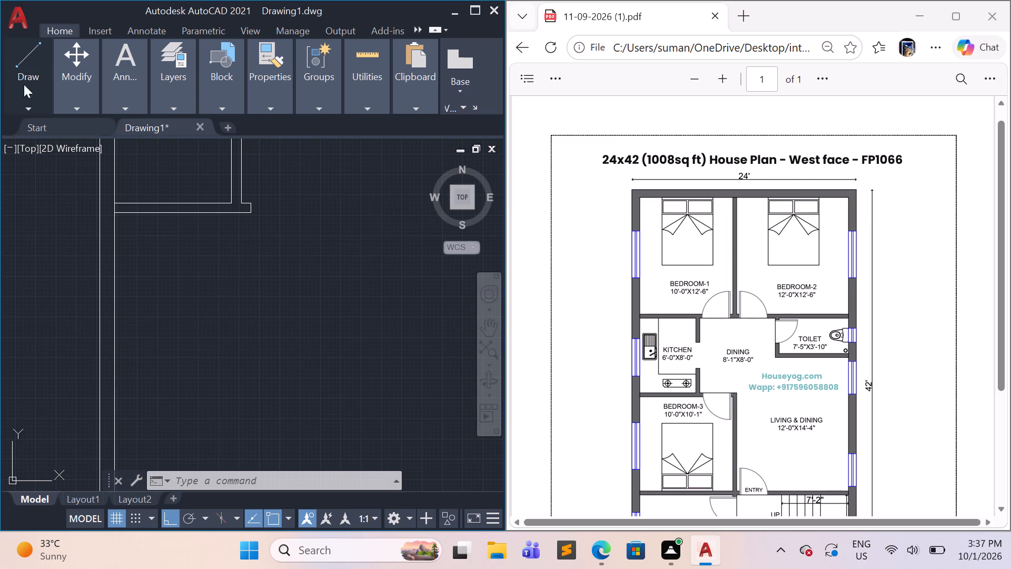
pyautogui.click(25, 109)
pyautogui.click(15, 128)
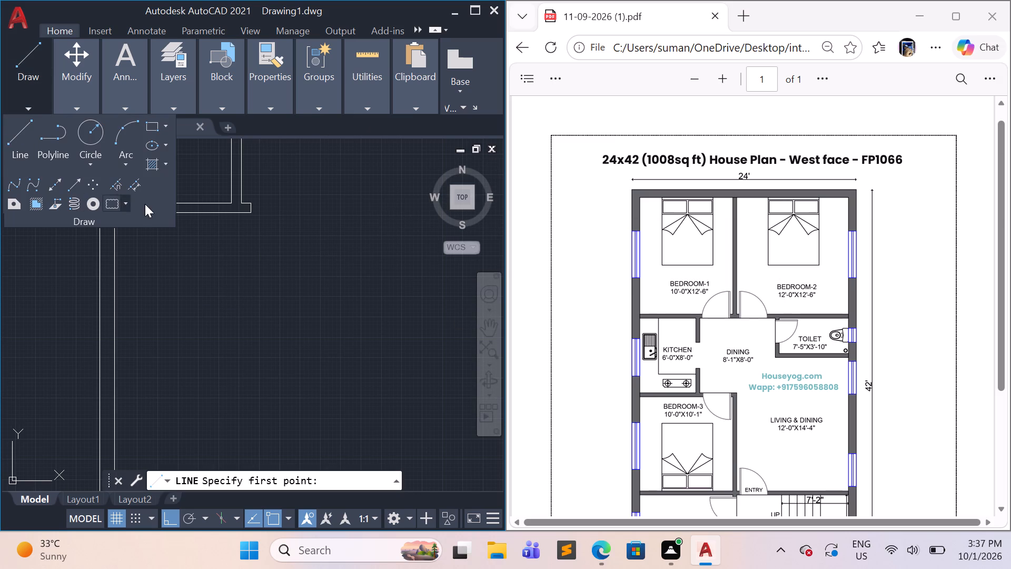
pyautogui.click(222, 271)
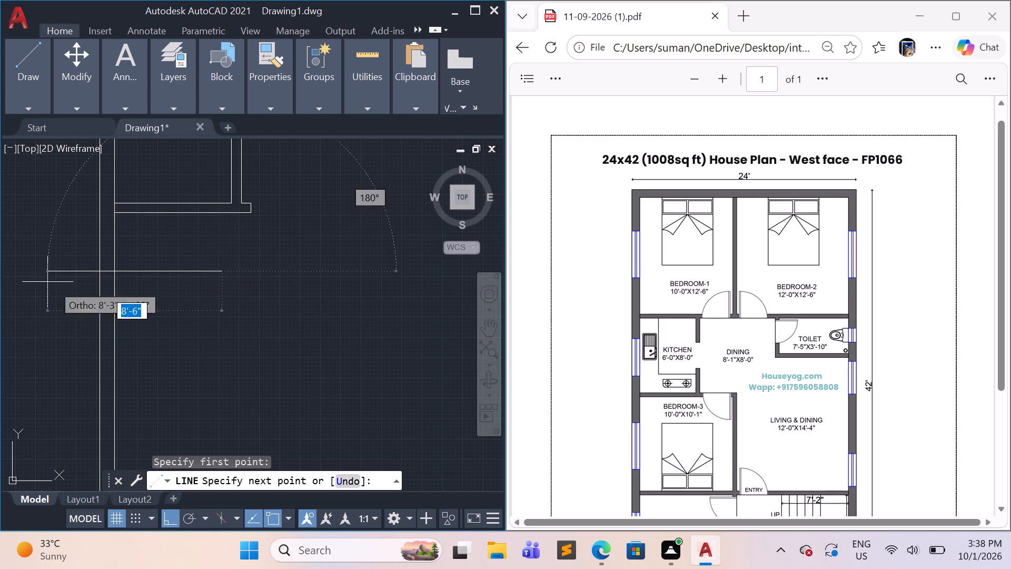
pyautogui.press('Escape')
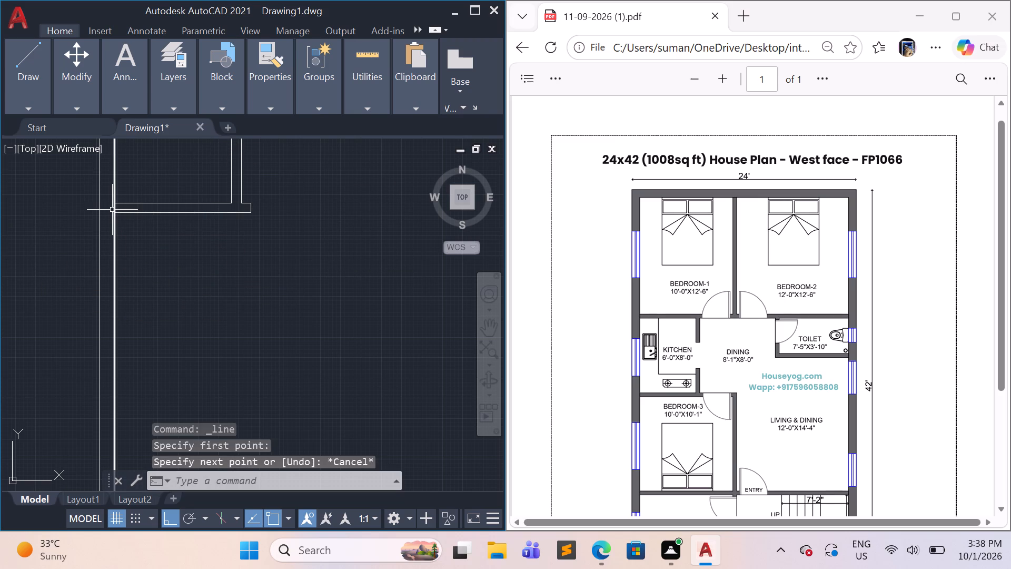
# Draw a 10' horizontal line rightward from the outer wall's inner face along the kitchen bottom partition's upper line to mark bedroom-3's width.
pyautogui.press('space')
pyautogui.click(117, 204)
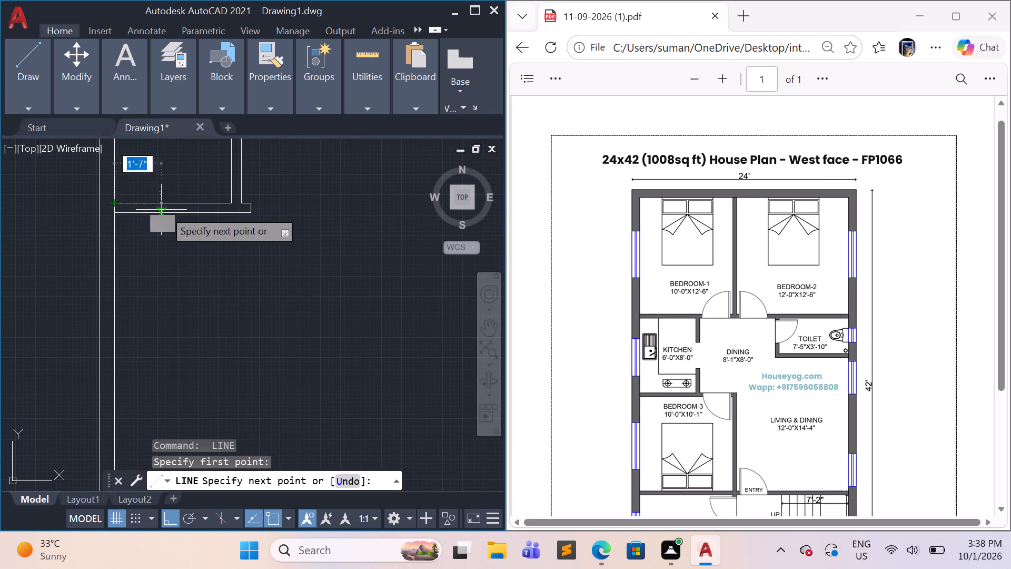
pyautogui.press('1')
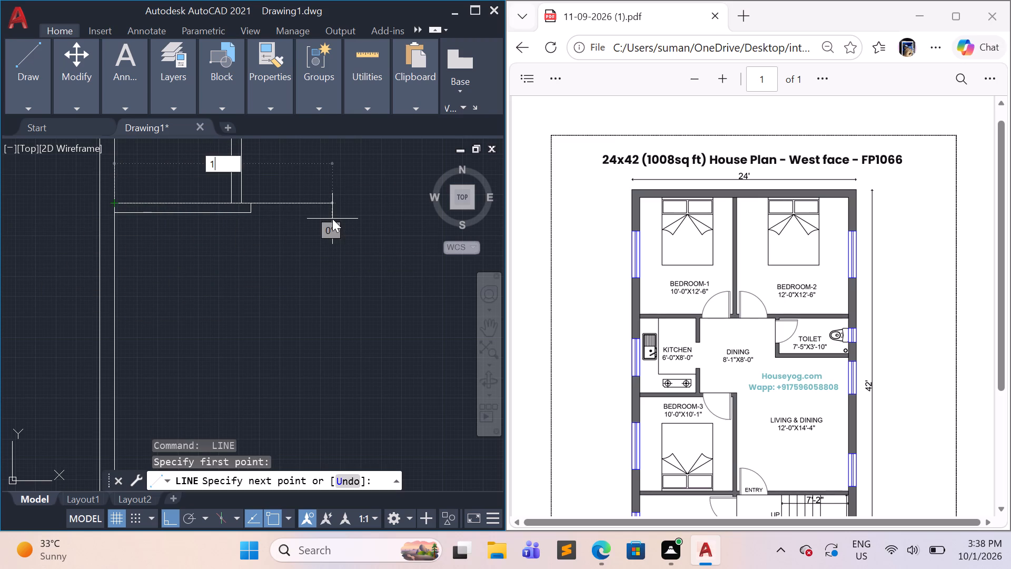
pyautogui.write("0'")
pyautogui.press('Return')
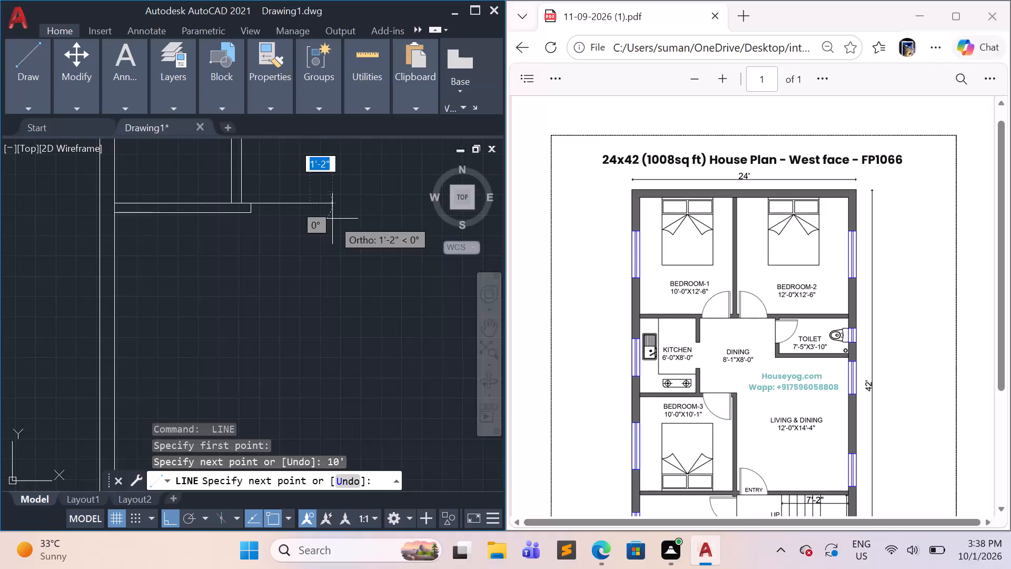
pyautogui.press('Escape')
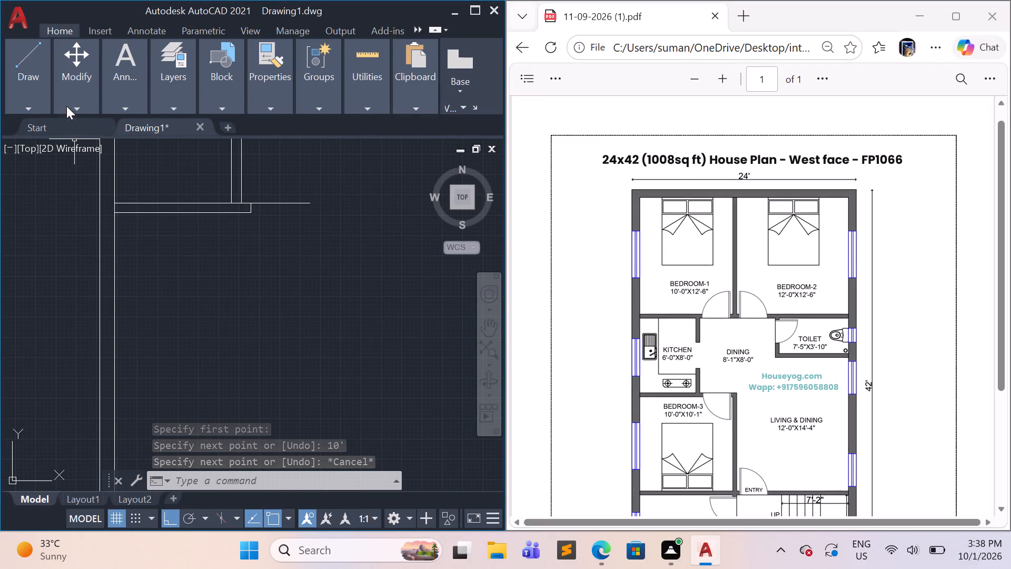
# Draw a vertical line downward from the right end of the 10' line for bedroom-3's side partition.
pyautogui.press('space')
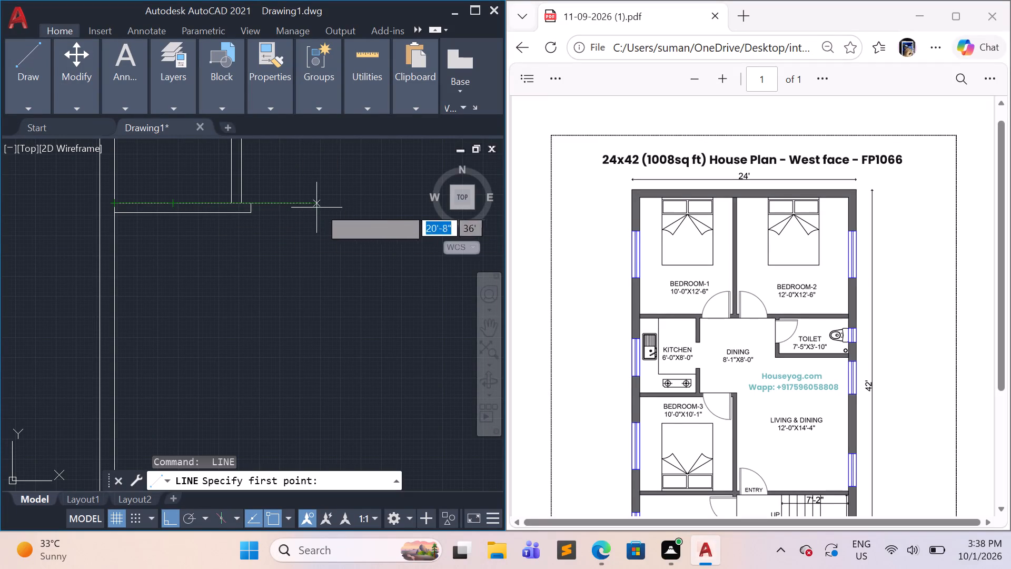
pyautogui.click(306, 207)
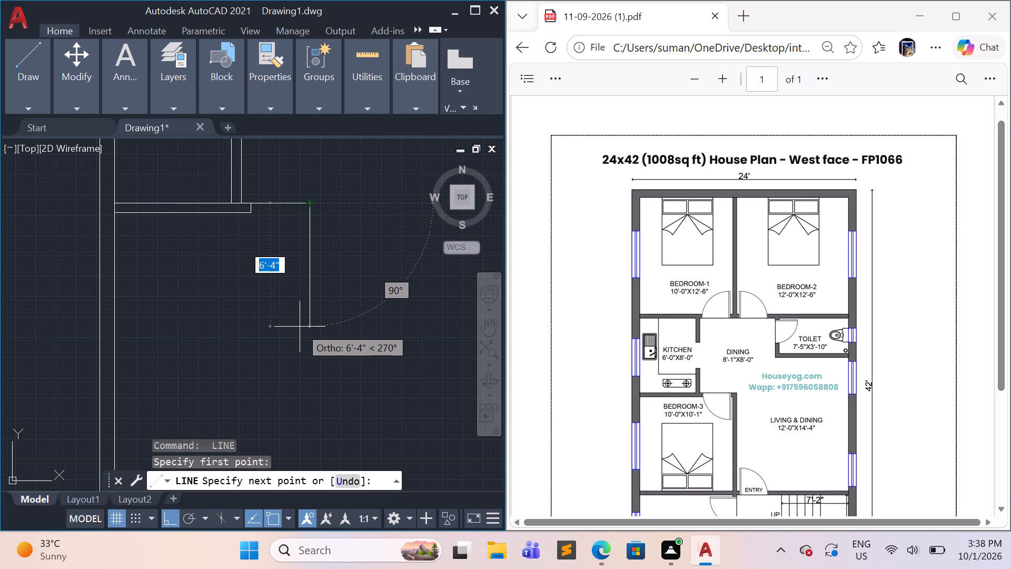
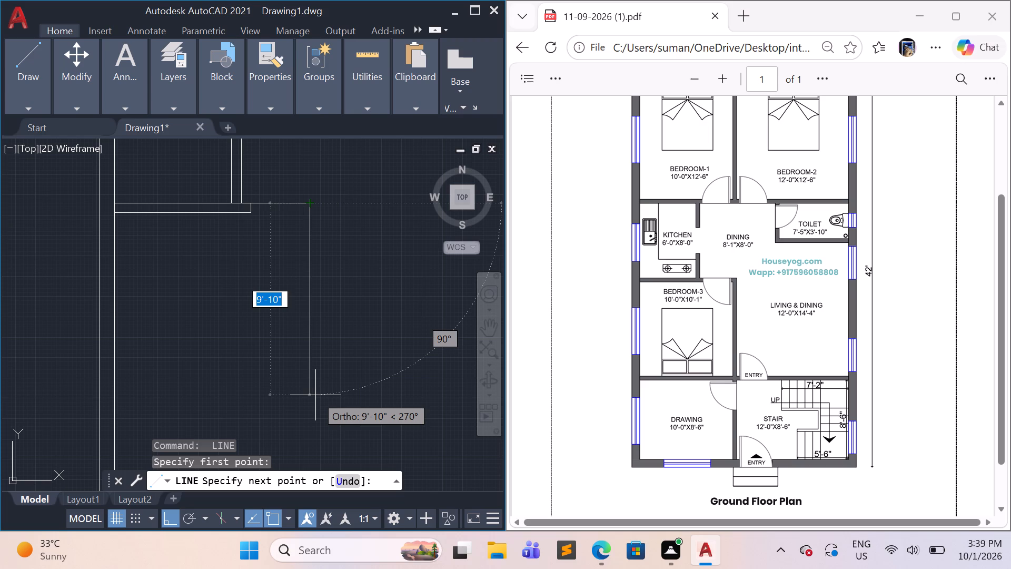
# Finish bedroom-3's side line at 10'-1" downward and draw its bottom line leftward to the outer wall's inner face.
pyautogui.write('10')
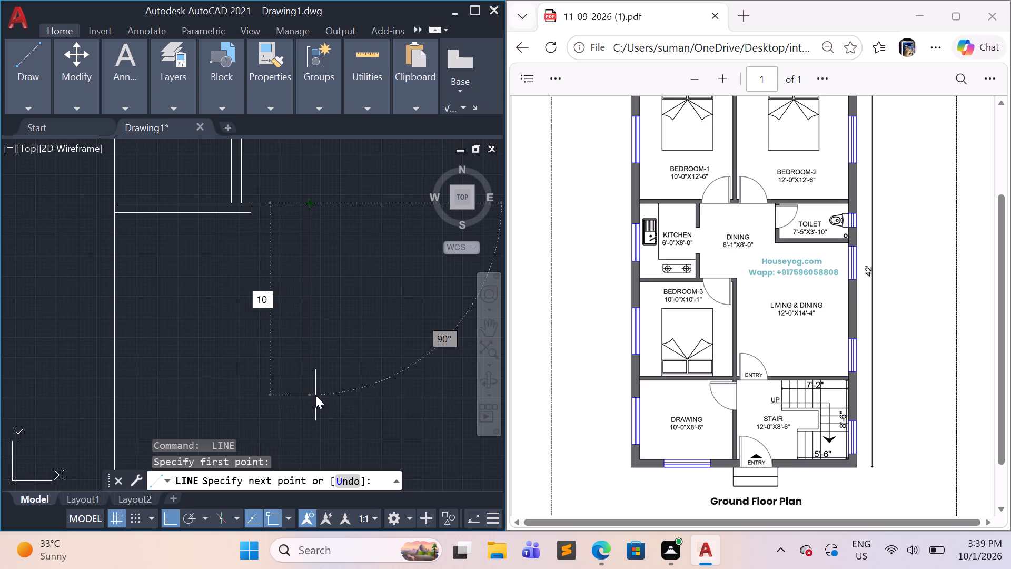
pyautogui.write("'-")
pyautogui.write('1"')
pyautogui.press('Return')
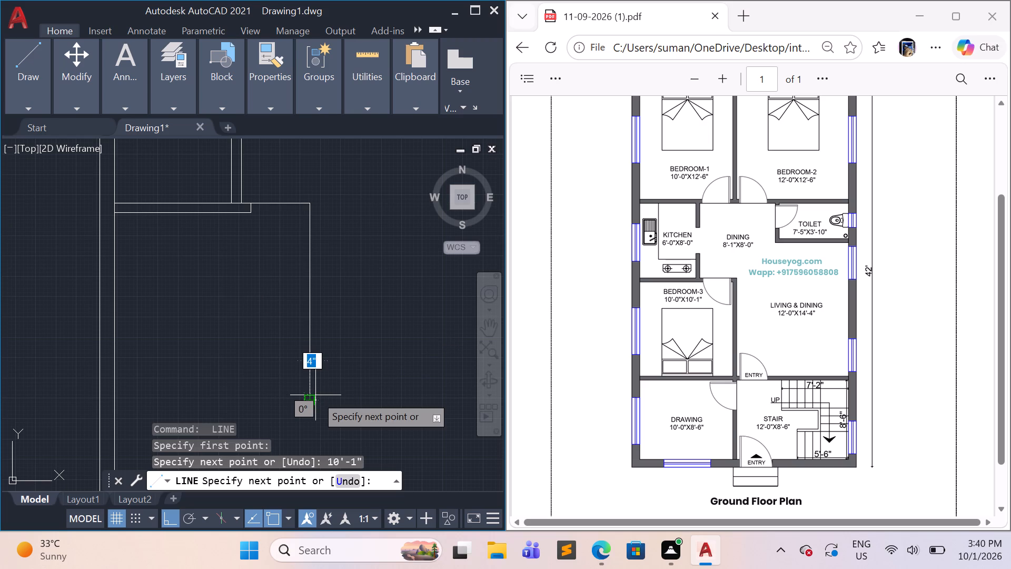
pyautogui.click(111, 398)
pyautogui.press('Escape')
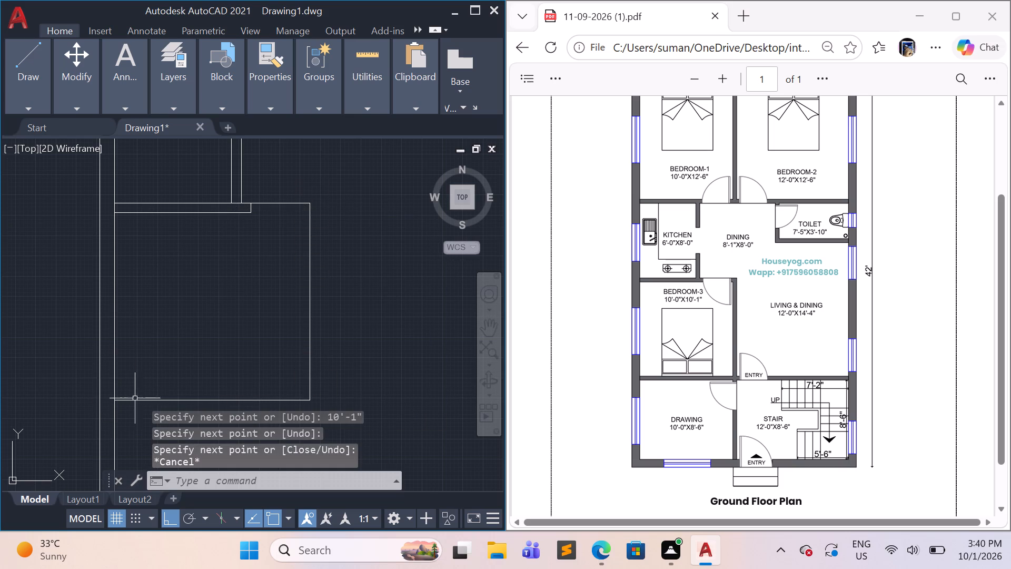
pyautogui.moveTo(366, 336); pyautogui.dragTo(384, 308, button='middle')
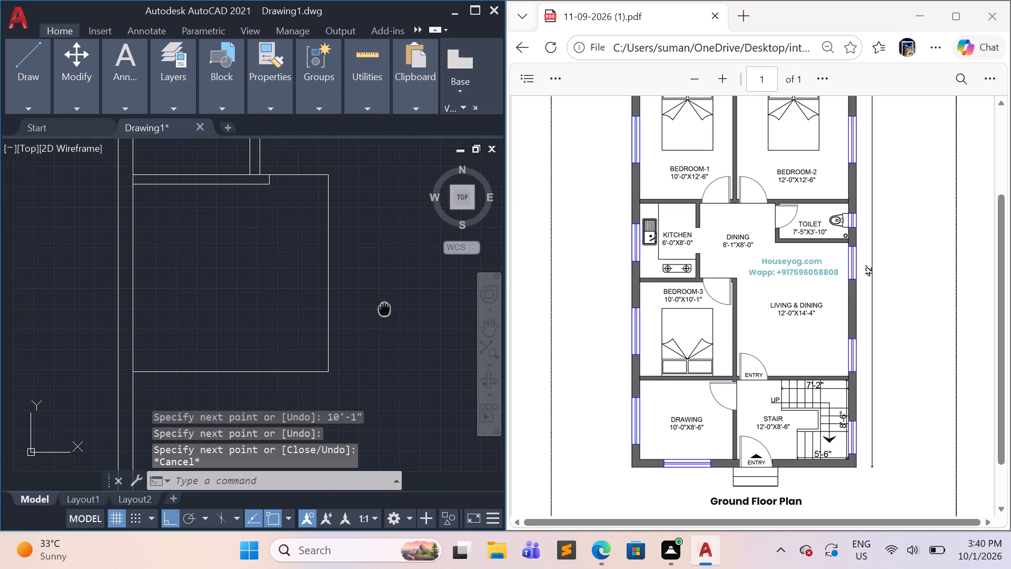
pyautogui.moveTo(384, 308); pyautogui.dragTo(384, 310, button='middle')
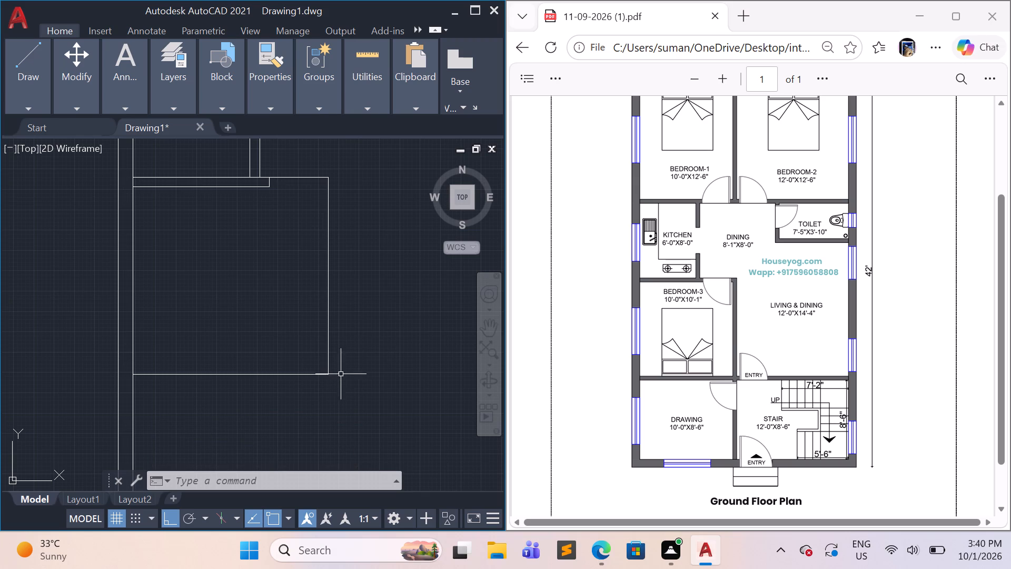
# Erase bedroom-3's bottom line, side line and the 10' line along the kitchen bottom partition.
pyautogui.click(304, 376)
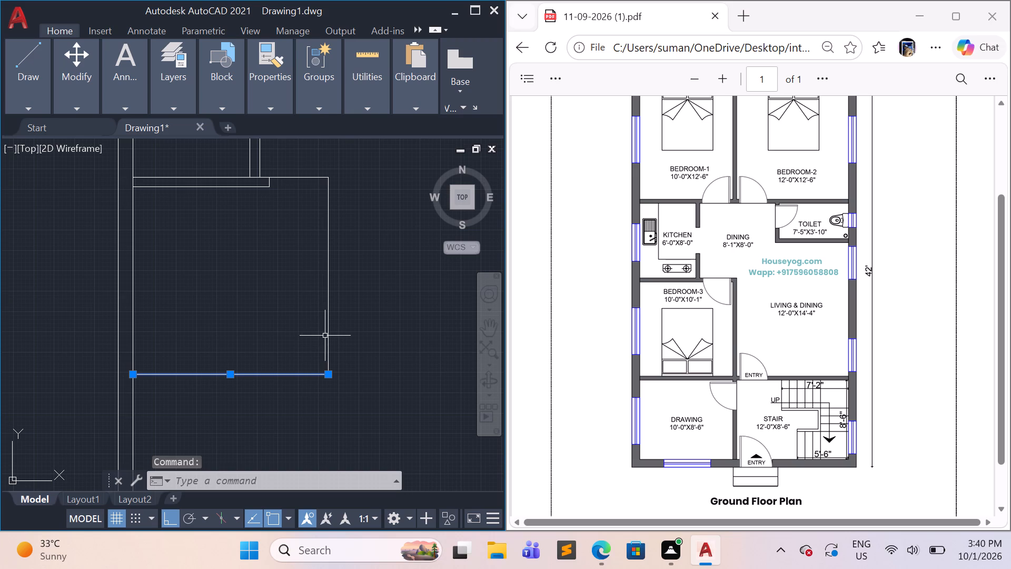
pyautogui.click(326, 333)
pyautogui.press('e')
pyautogui.press('Return')
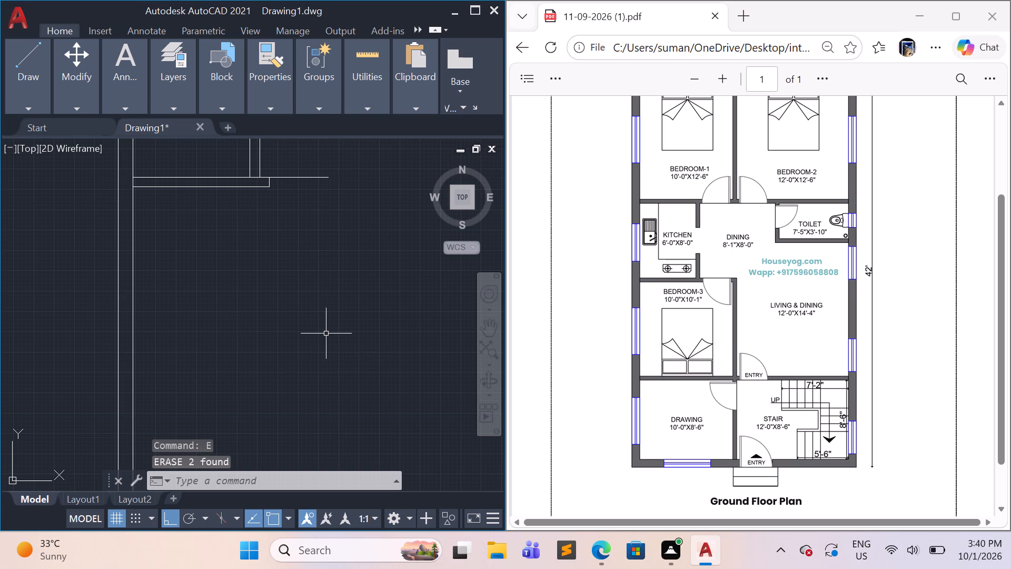
pyautogui.click(299, 177)
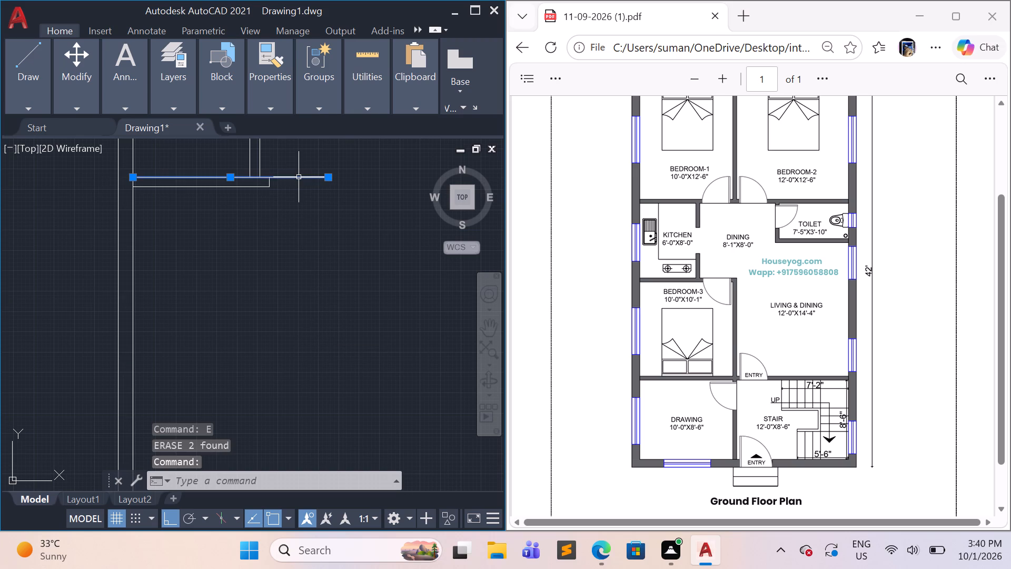
pyautogui.press('e')
pyautogui.press('Return')
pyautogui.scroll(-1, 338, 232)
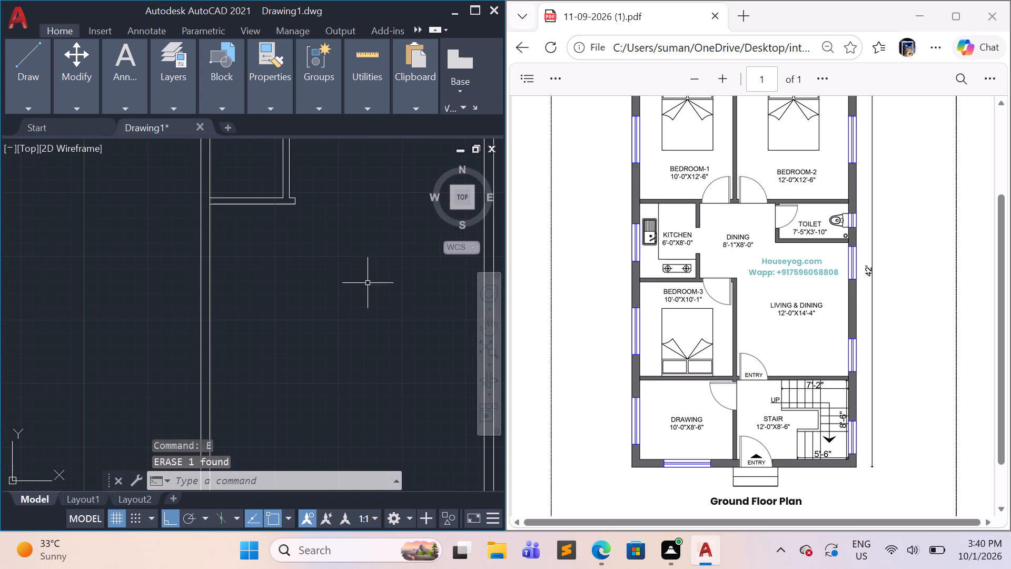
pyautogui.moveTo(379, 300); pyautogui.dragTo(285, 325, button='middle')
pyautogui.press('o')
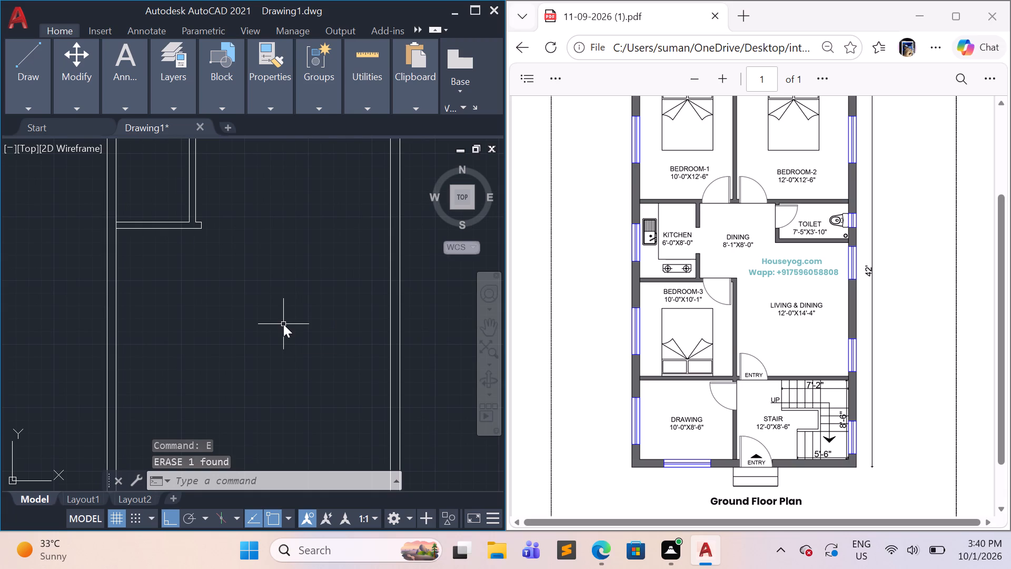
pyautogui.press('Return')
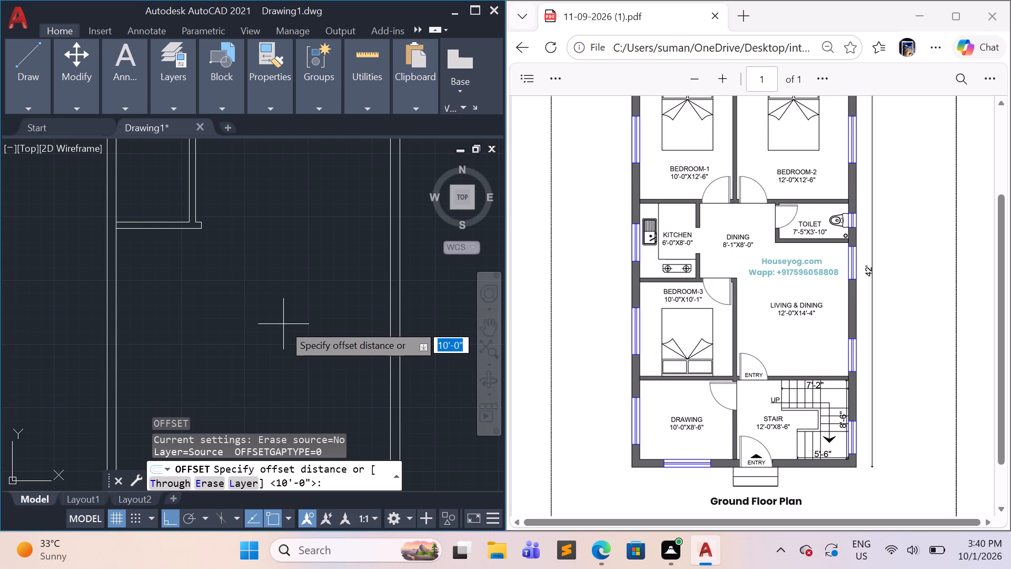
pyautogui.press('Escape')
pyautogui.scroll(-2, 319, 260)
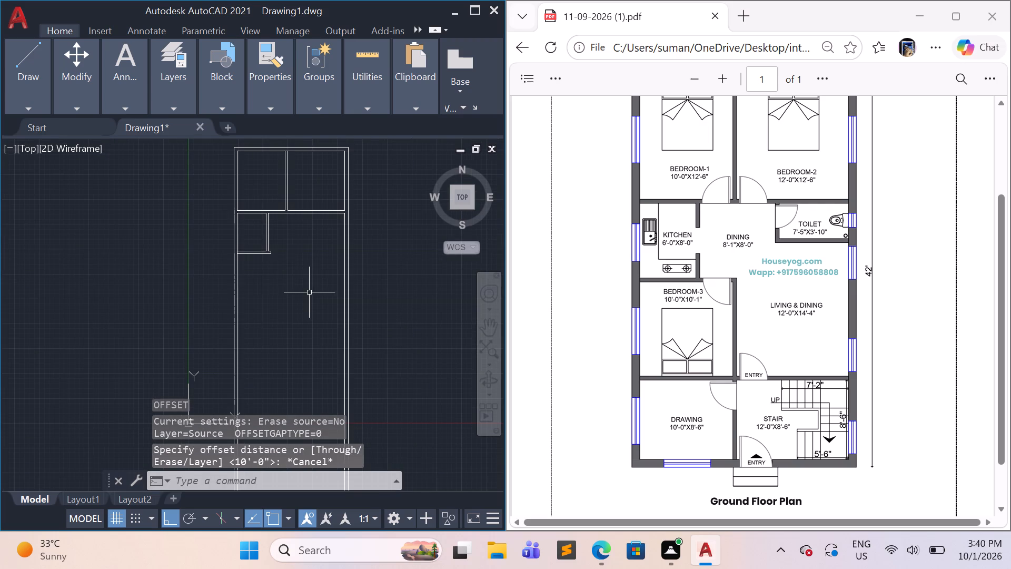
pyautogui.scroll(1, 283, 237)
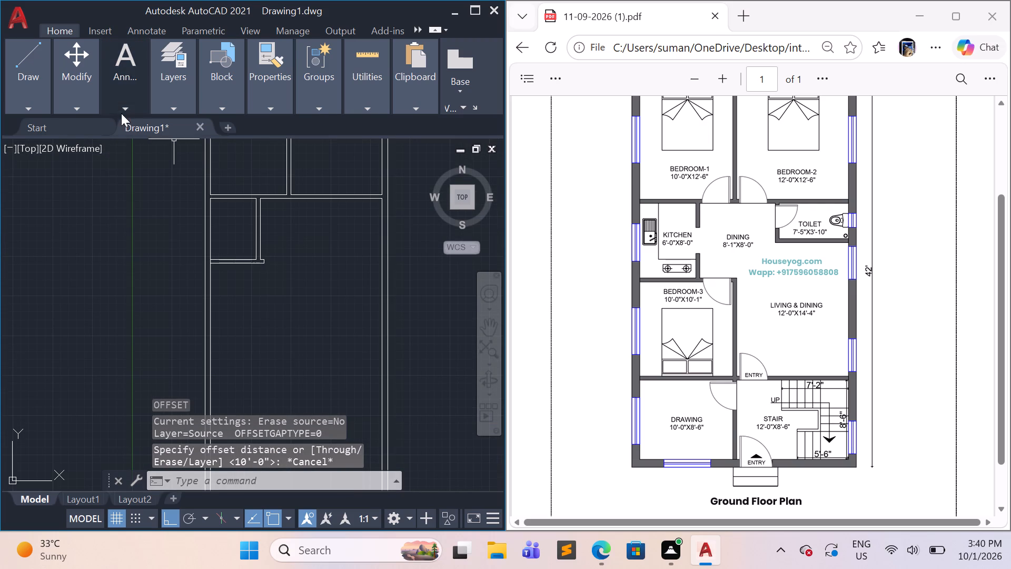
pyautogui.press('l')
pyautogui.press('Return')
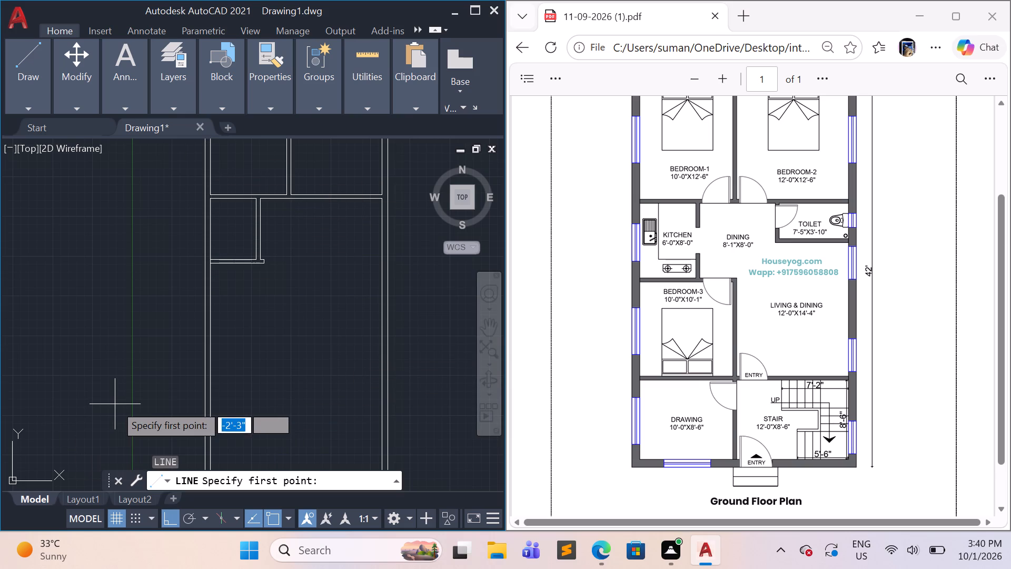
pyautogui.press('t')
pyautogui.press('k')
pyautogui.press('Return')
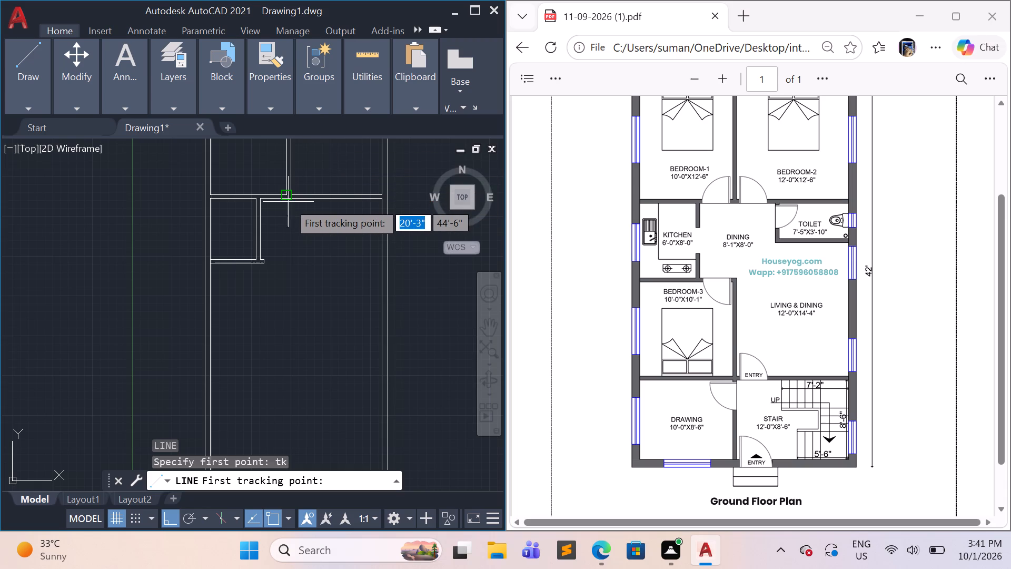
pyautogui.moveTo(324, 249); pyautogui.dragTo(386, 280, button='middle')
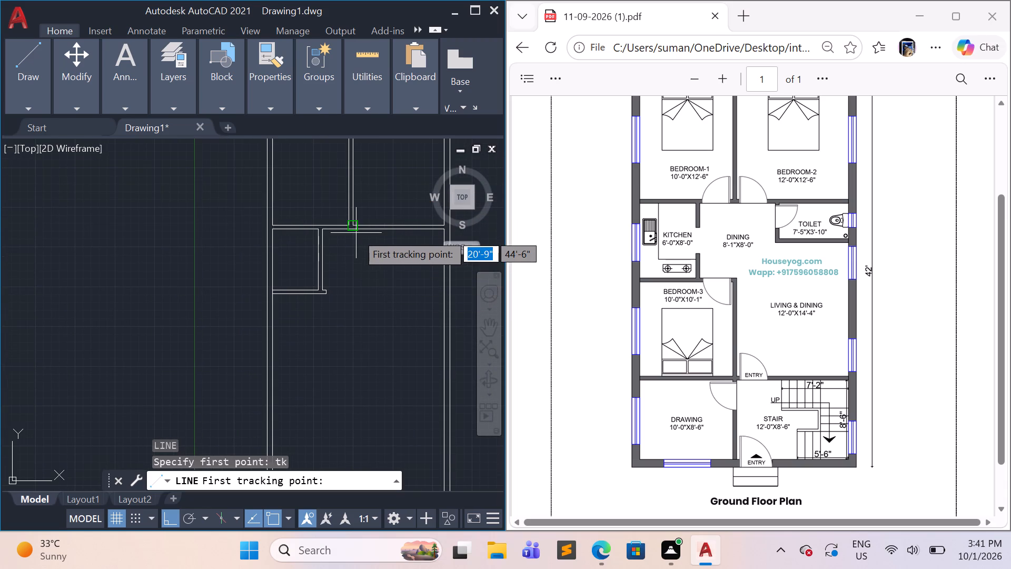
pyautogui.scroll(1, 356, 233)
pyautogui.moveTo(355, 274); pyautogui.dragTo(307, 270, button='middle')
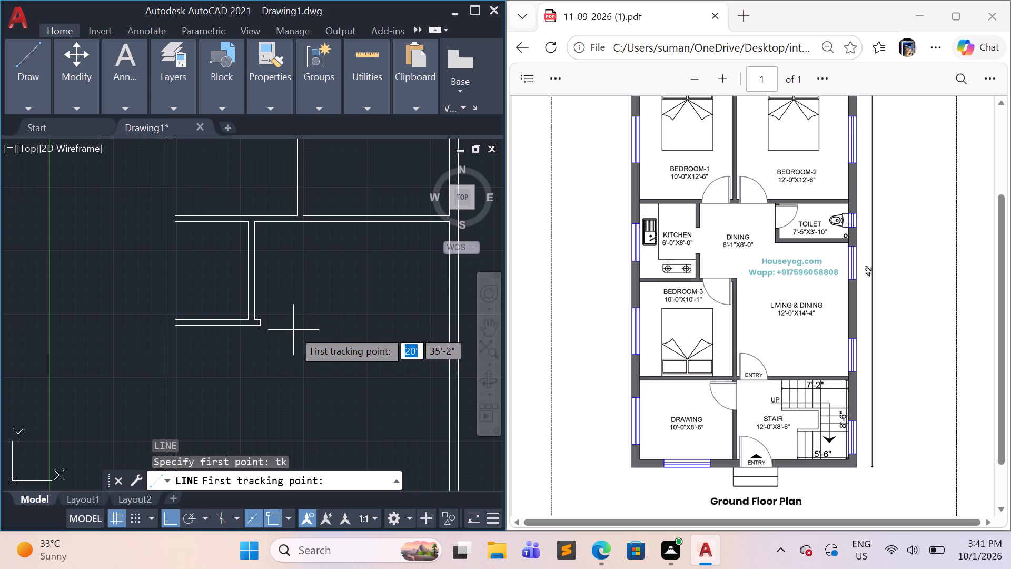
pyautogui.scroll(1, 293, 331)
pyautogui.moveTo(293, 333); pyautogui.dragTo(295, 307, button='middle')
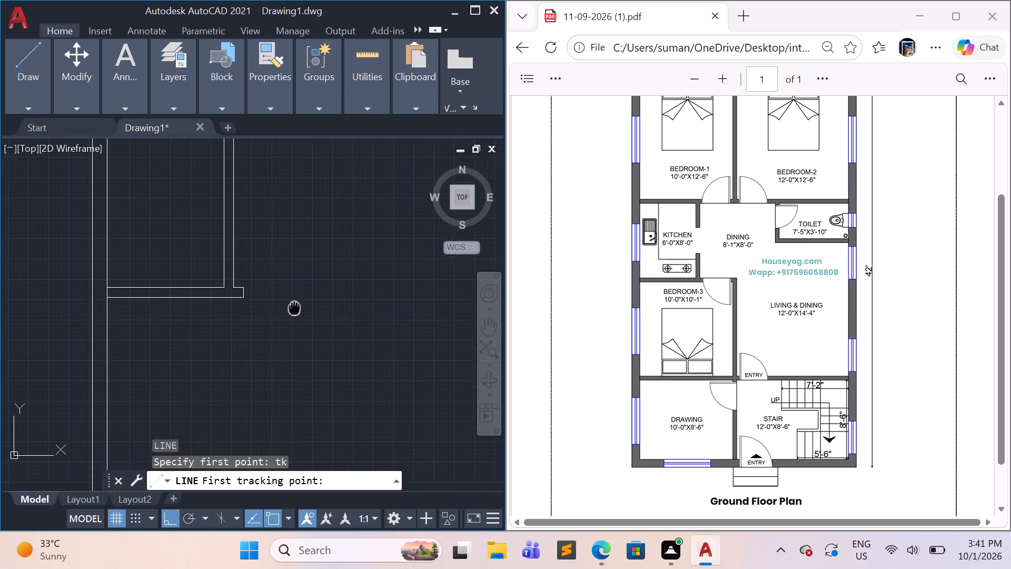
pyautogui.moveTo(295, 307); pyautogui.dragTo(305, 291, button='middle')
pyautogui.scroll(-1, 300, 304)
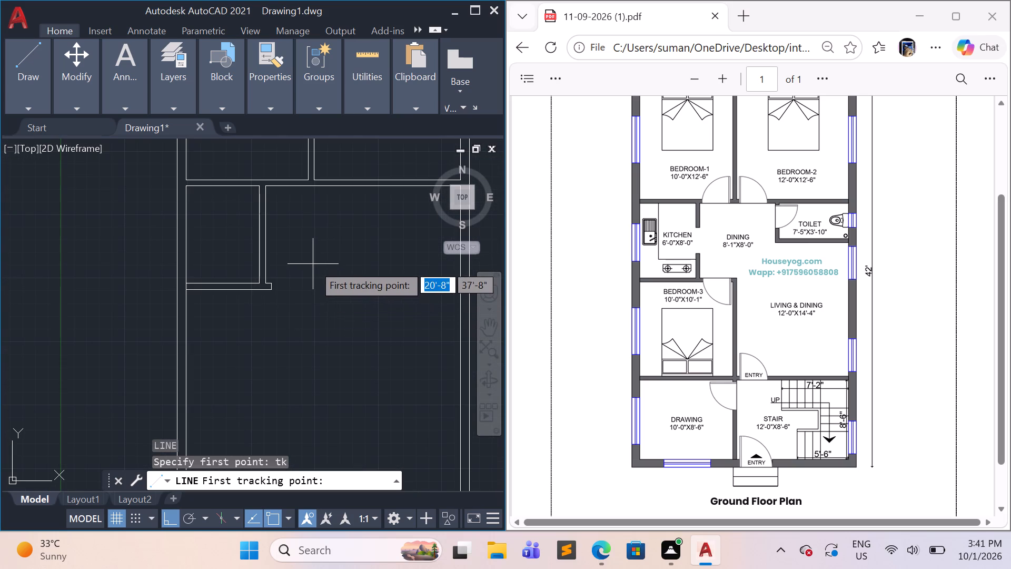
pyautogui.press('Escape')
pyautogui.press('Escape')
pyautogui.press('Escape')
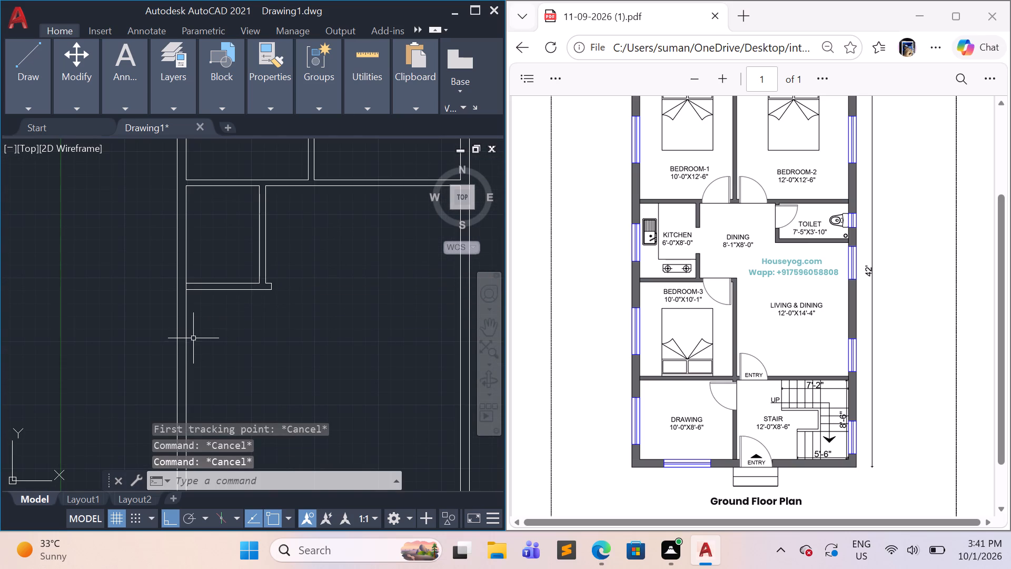
# Offset the left outer wall's inner face line into the plan for bedroom-3's side partition.
pyautogui.click(186, 344)
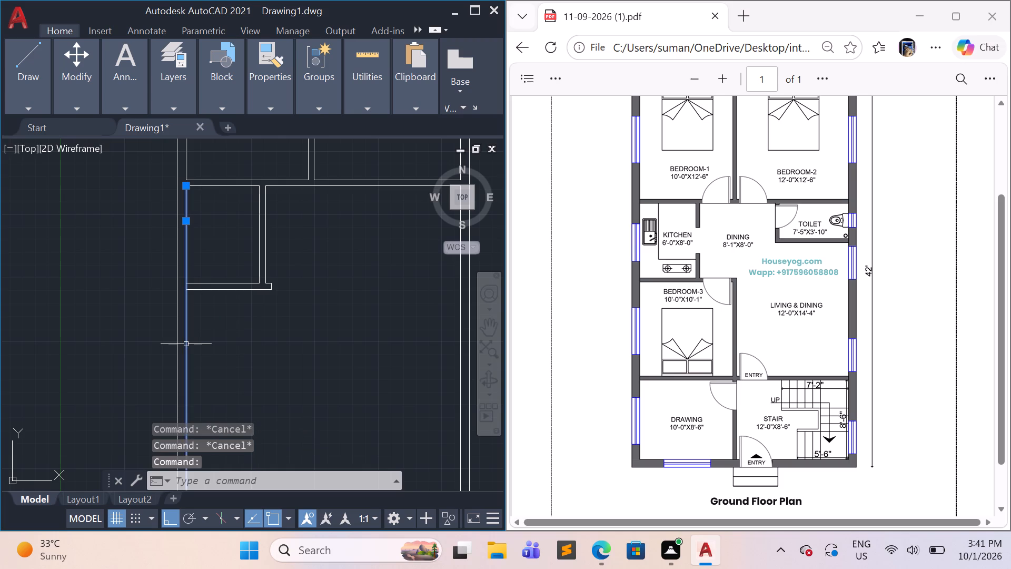
pyautogui.press('Escape')
pyautogui.click(186, 344)
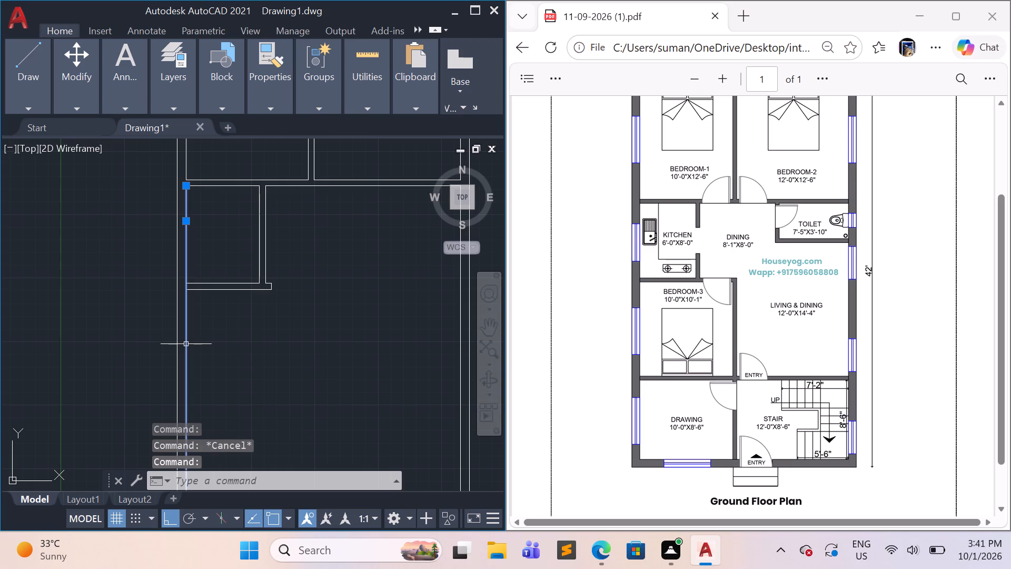
pyautogui.press('o')
pyautogui.press('Return')
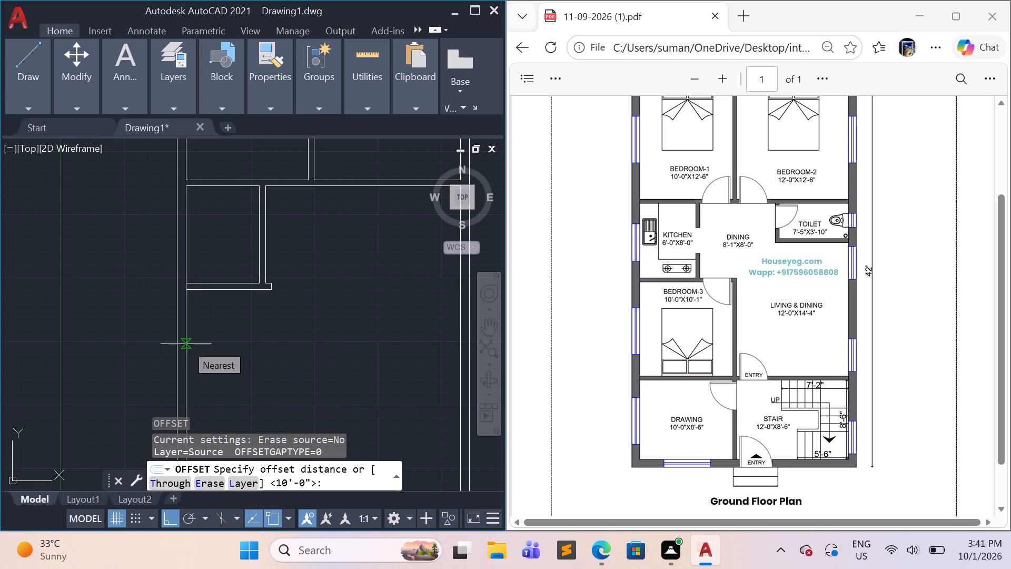
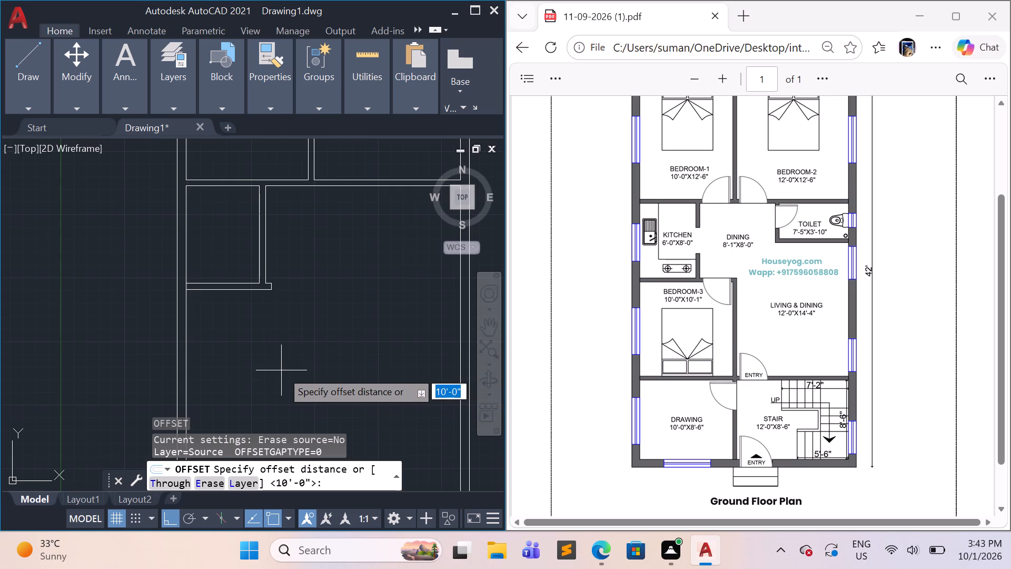
# Offset the left outer wall's inner face line 10' into the plan for bedroom-3's side partition.
pyautogui.press('Escape')
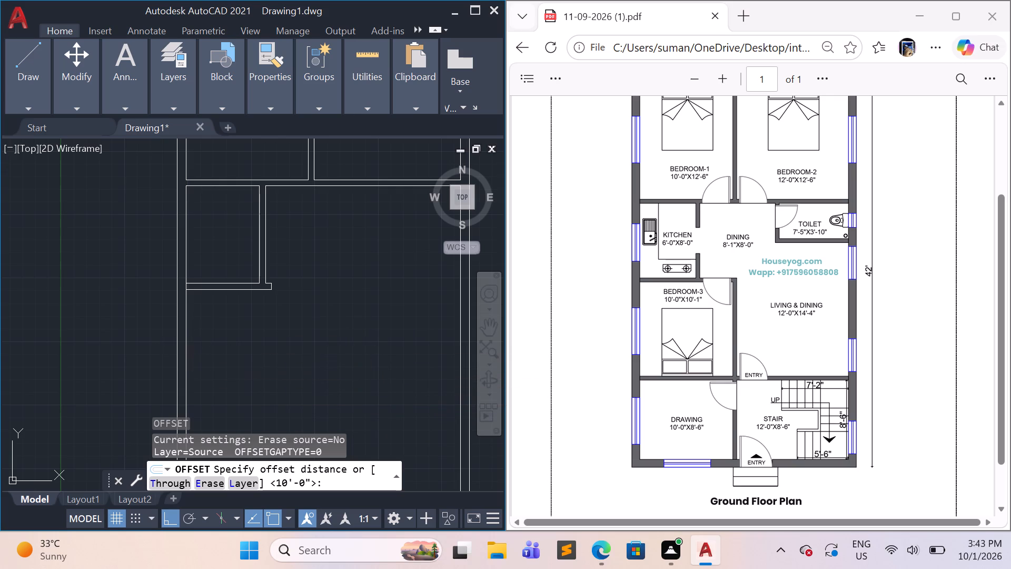
pyautogui.press('Escape')
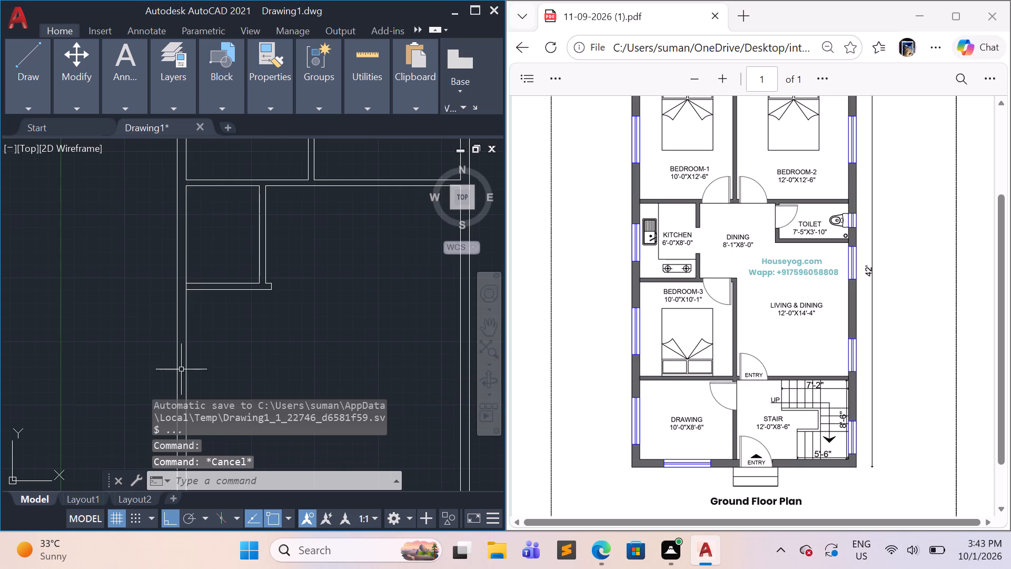
pyautogui.press('Escape')
pyautogui.press('Escape')
pyautogui.click(186, 355)
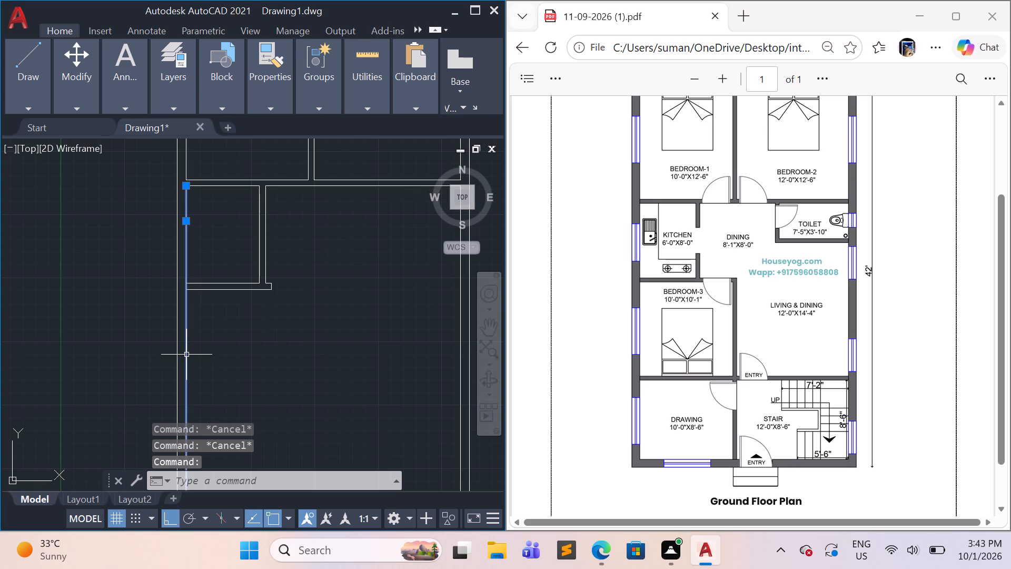
pyautogui.press('o')
pyautogui.press('Return')
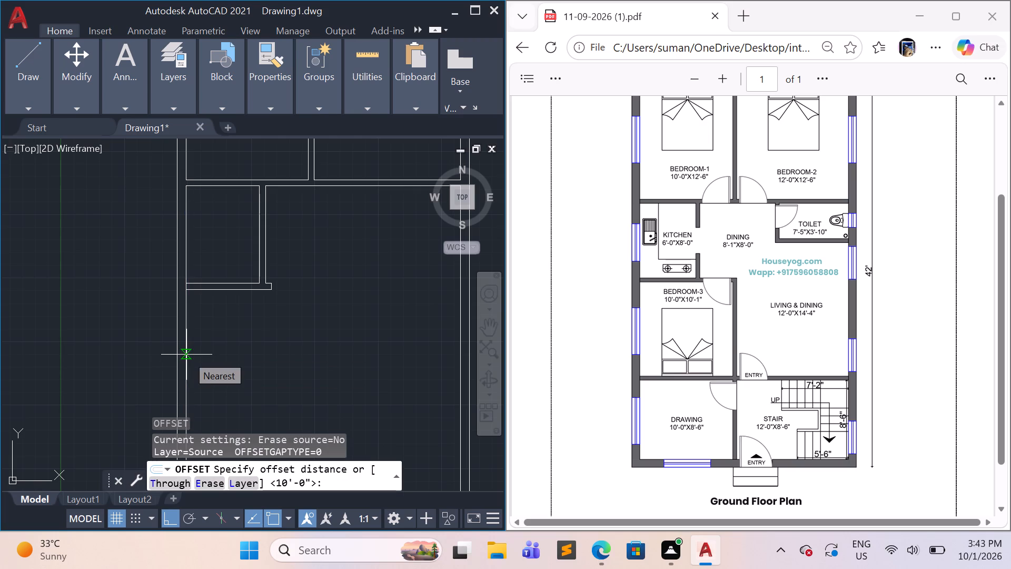
pyautogui.write("10'")
pyautogui.press('Return')
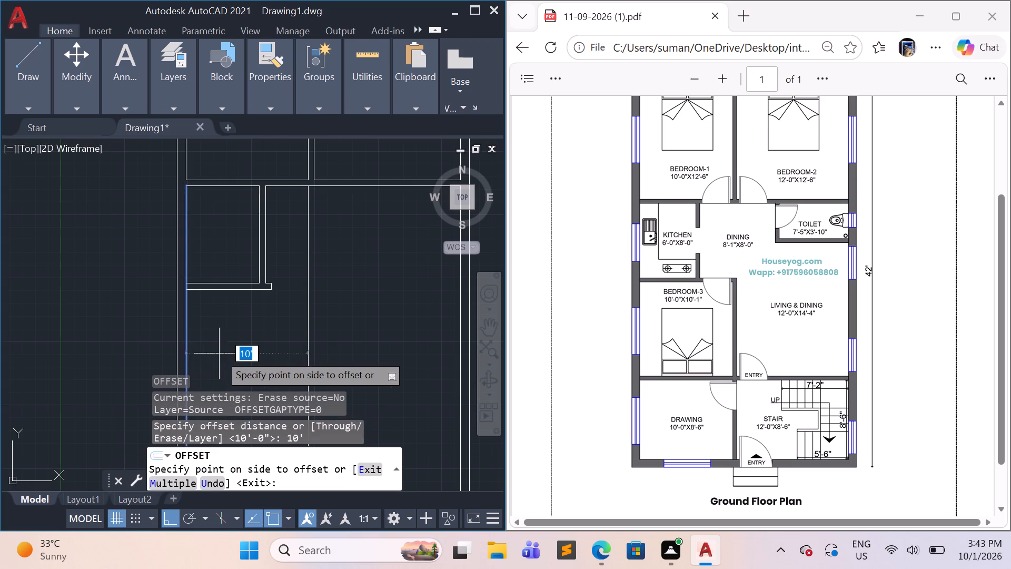
pyautogui.click(323, 344)
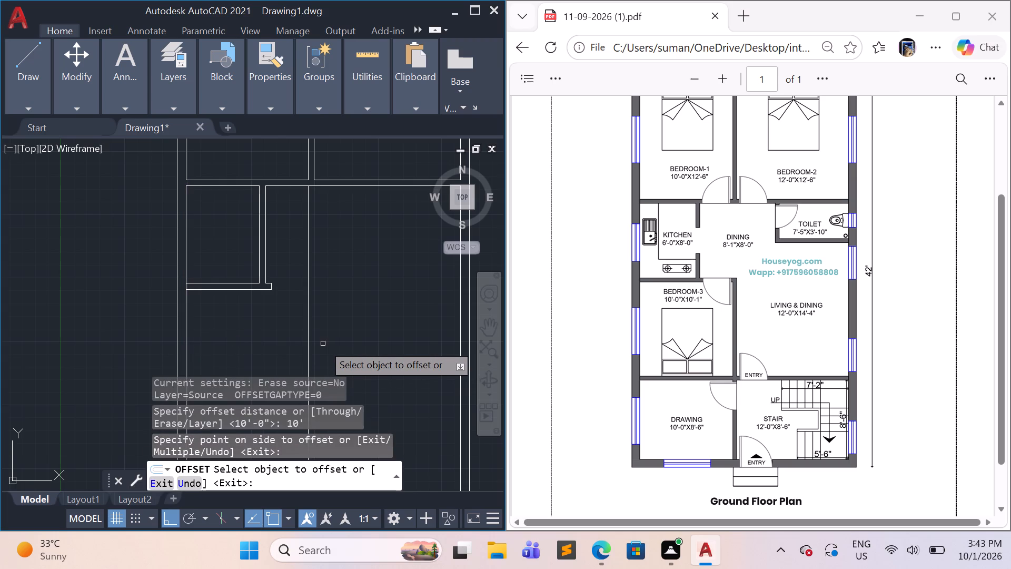
pyautogui.press('Escape')
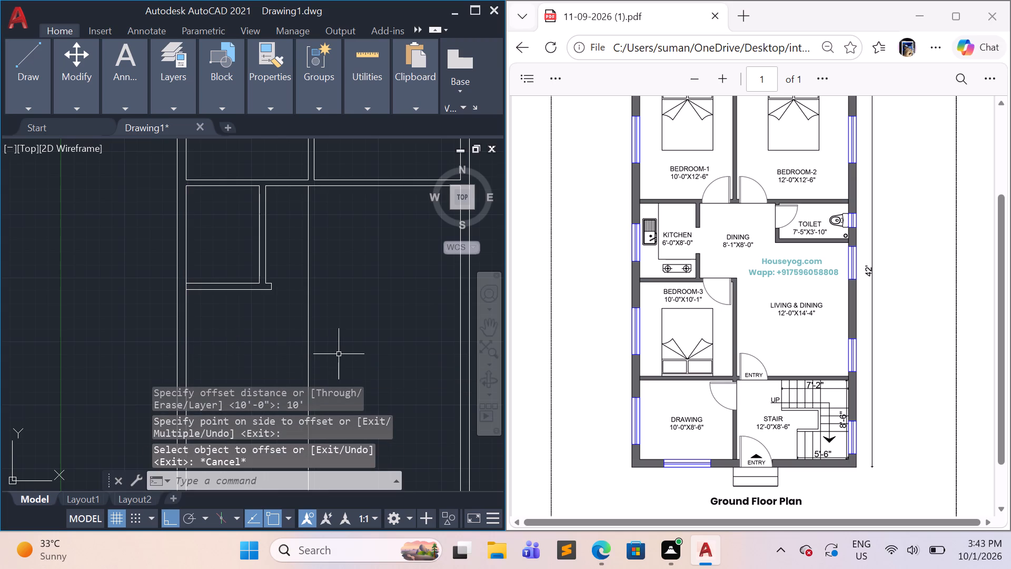
# Offset the right outer wall's inner face line 12' into the plan as the partition's living-side face.
pyautogui.moveTo(359, 339); pyautogui.dragTo(346, 305, button='middle')
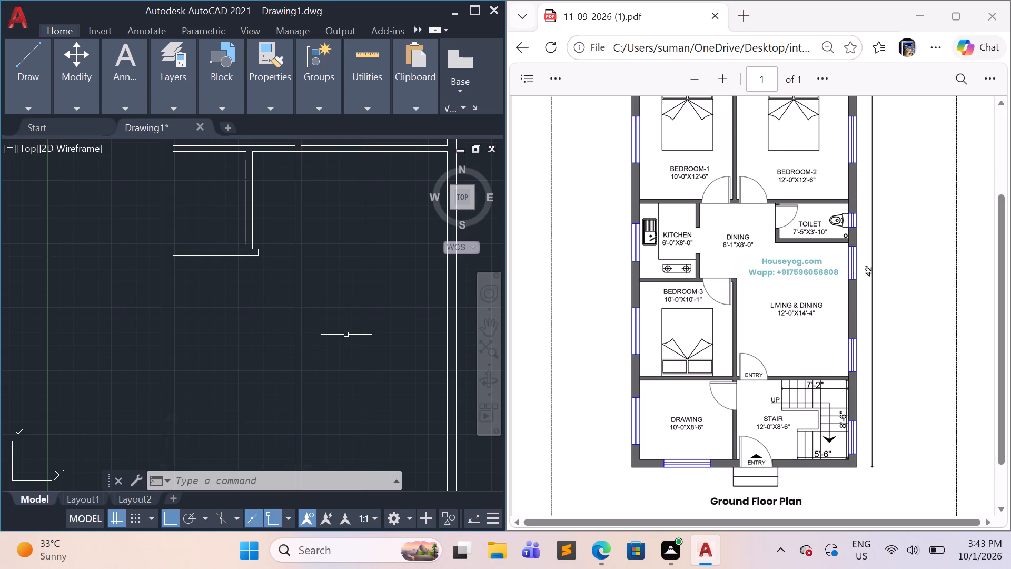
pyautogui.click(448, 349)
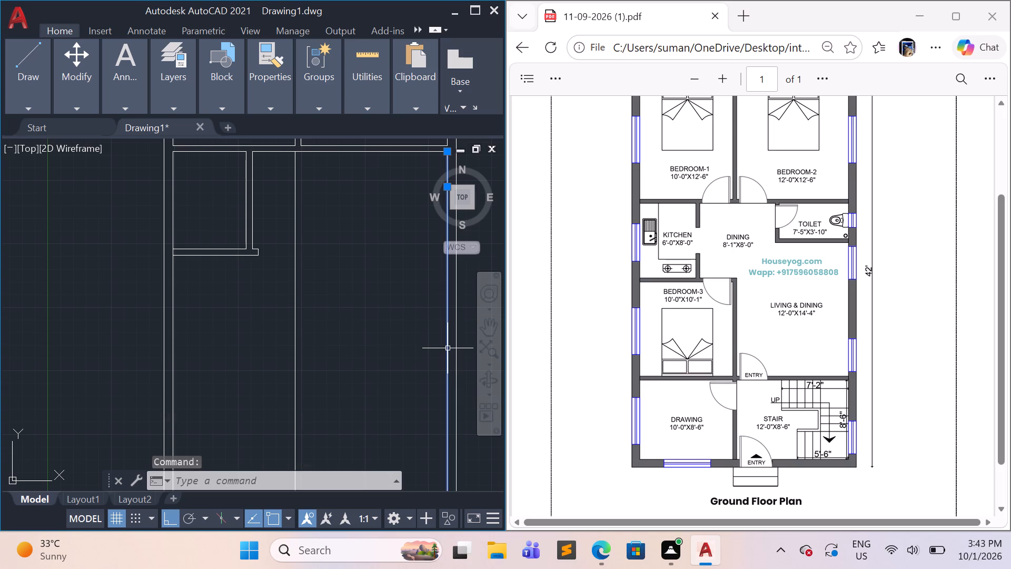
pyautogui.press('o')
pyautogui.press('Return')
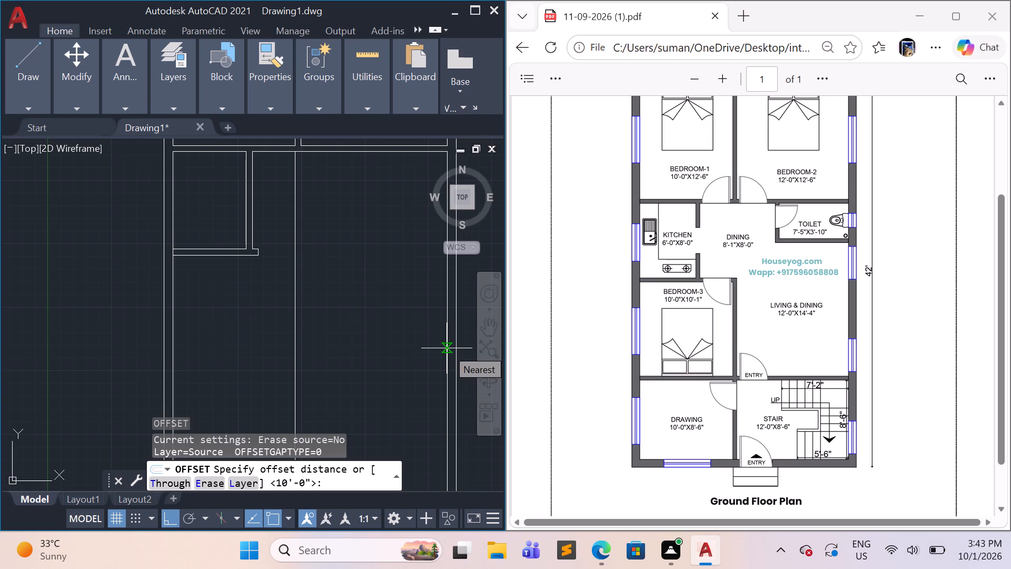
pyautogui.write("12'")
pyautogui.press('Return')
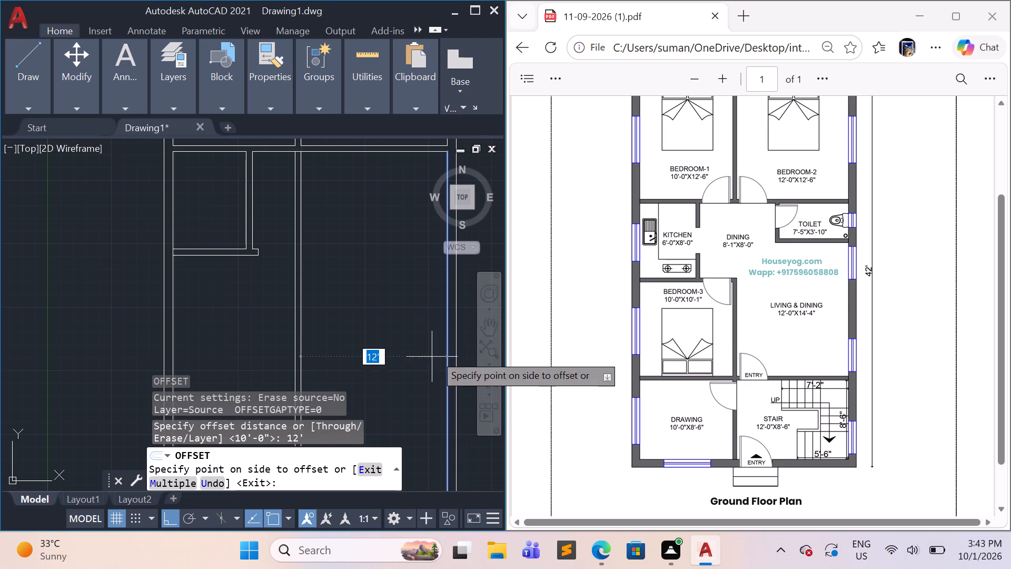
pyautogui.click(305, 324)
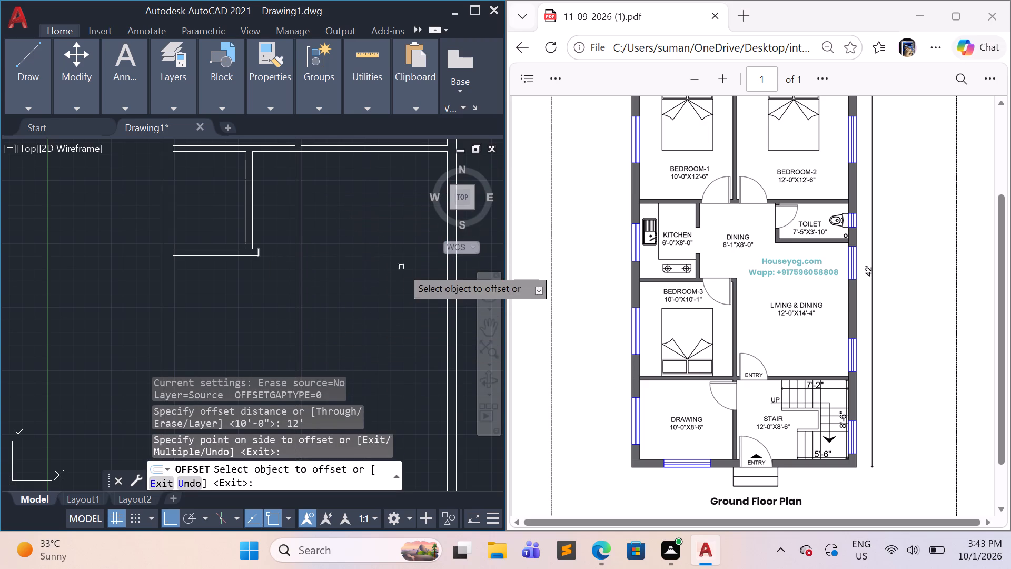
pyautogui.moveTo(364, 300); pyautogui.dragTo(388, 267, button='middle')
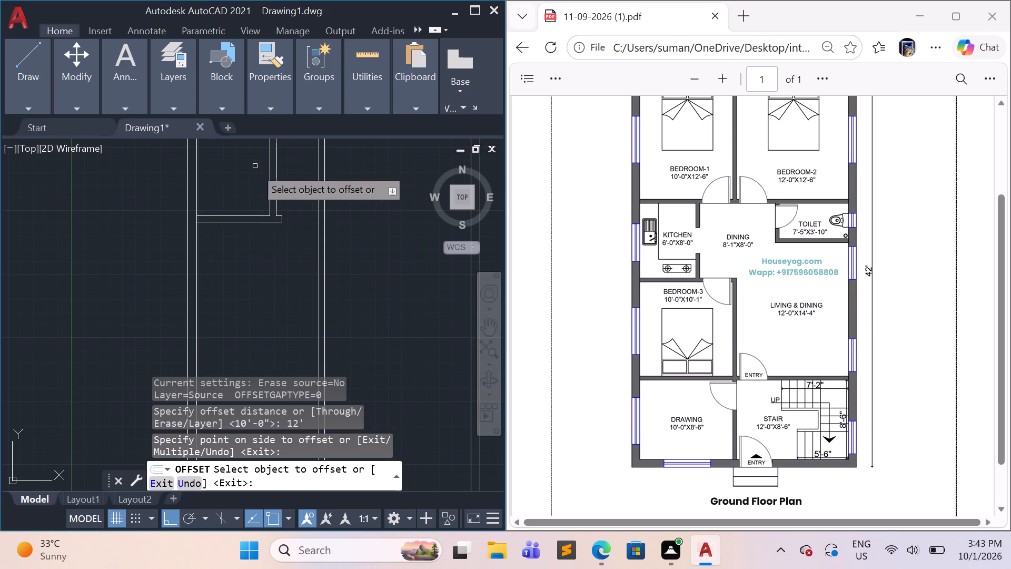
pyautogui.scroll(-1, 348, 251)
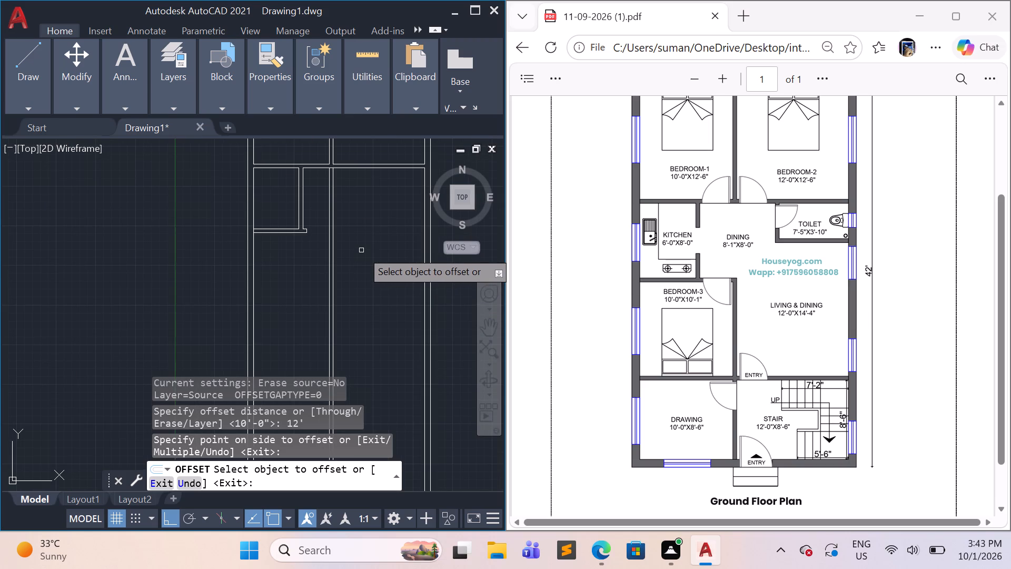
pyautogui.scroll(1, 368, 283)
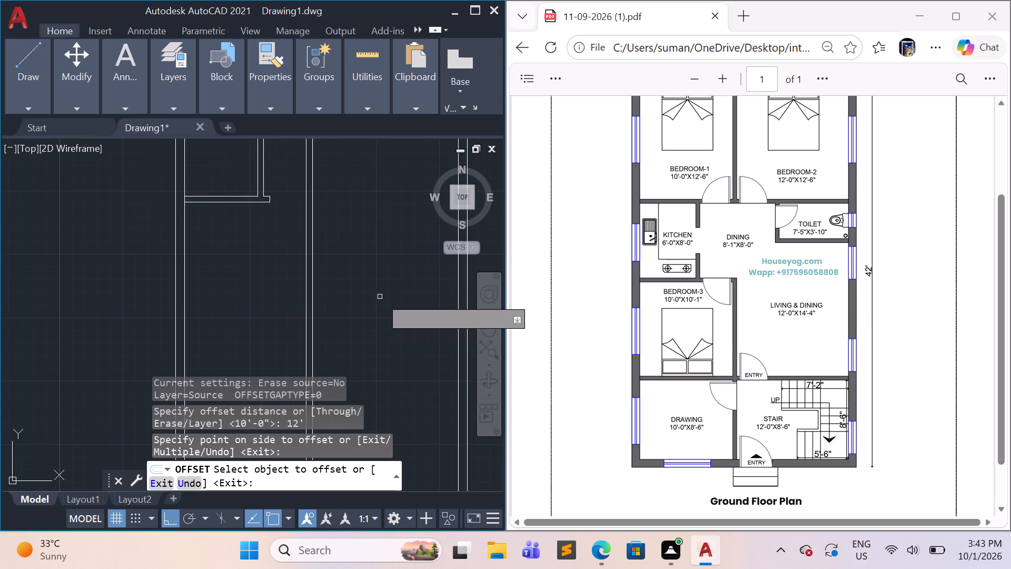
pyautogui.moveTo(377, 305); pyautogui.dragTo(364, 336, button='middle')
pyautogui.scroll(-1, 361, 330)
pyautogui.moveTo(363, 278); pyautogui.dragTo(348, 284, button='middle')
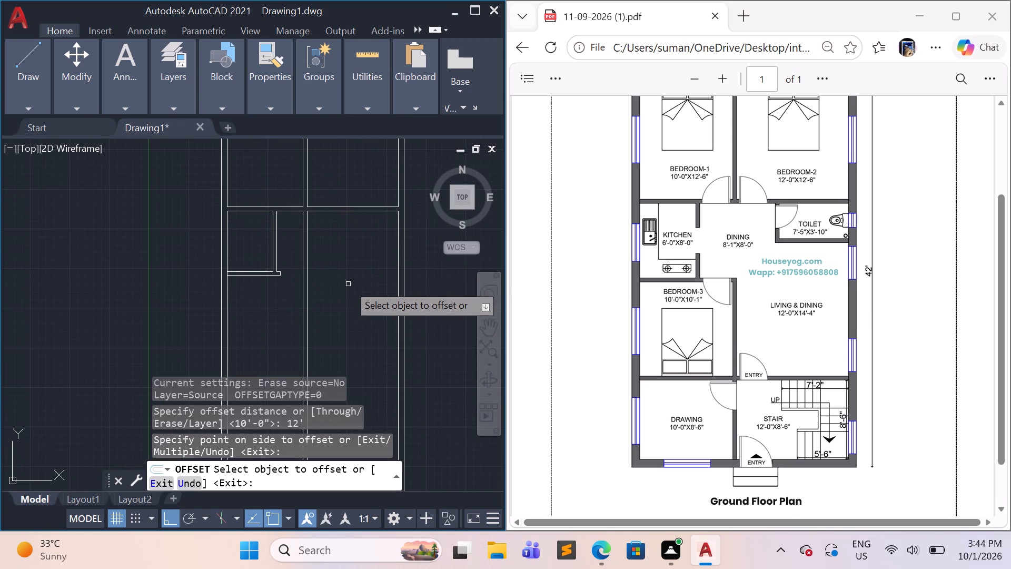
pyautogui.scroll(1, 347, 273)
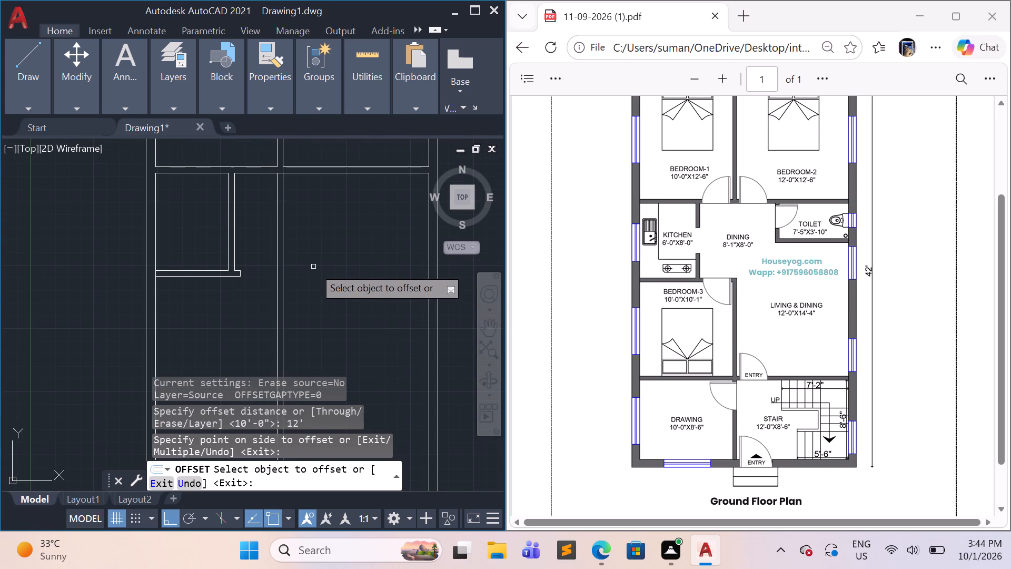
pyautogui.press('Escape')
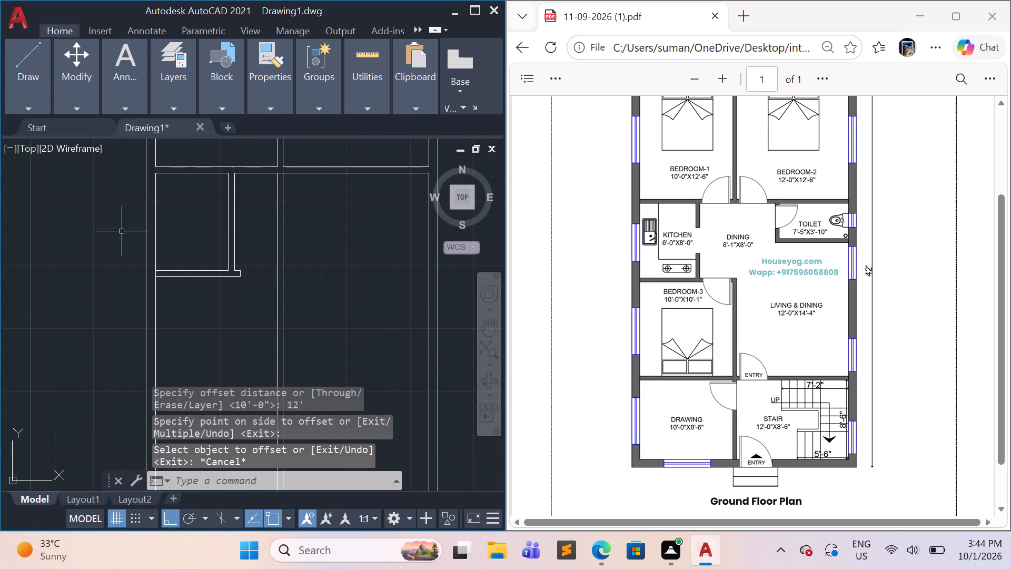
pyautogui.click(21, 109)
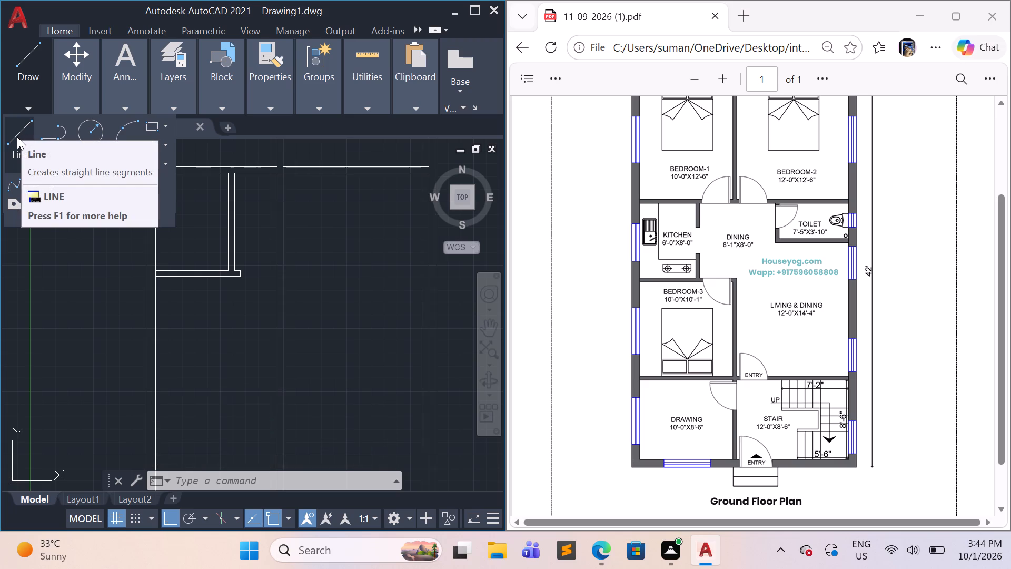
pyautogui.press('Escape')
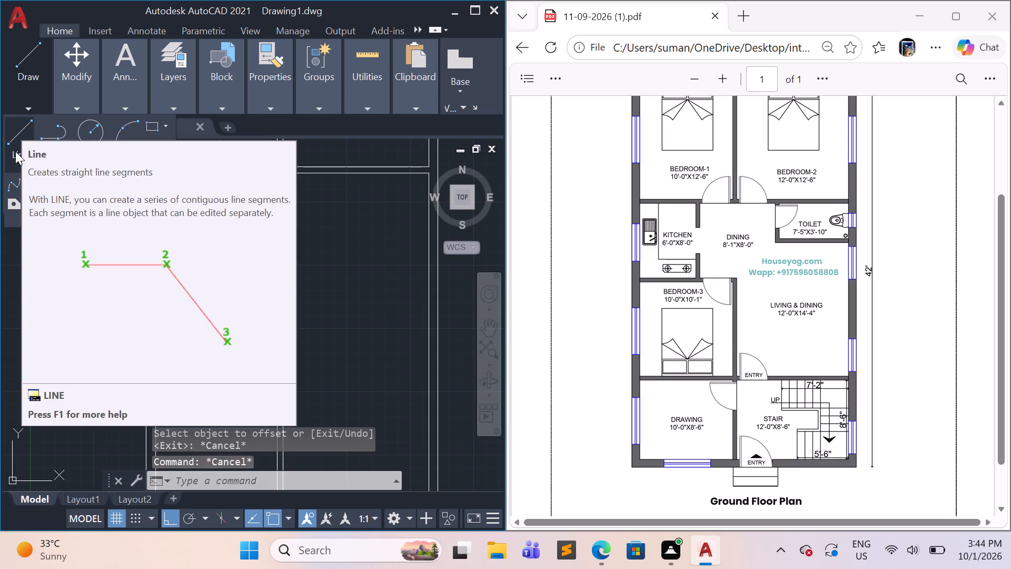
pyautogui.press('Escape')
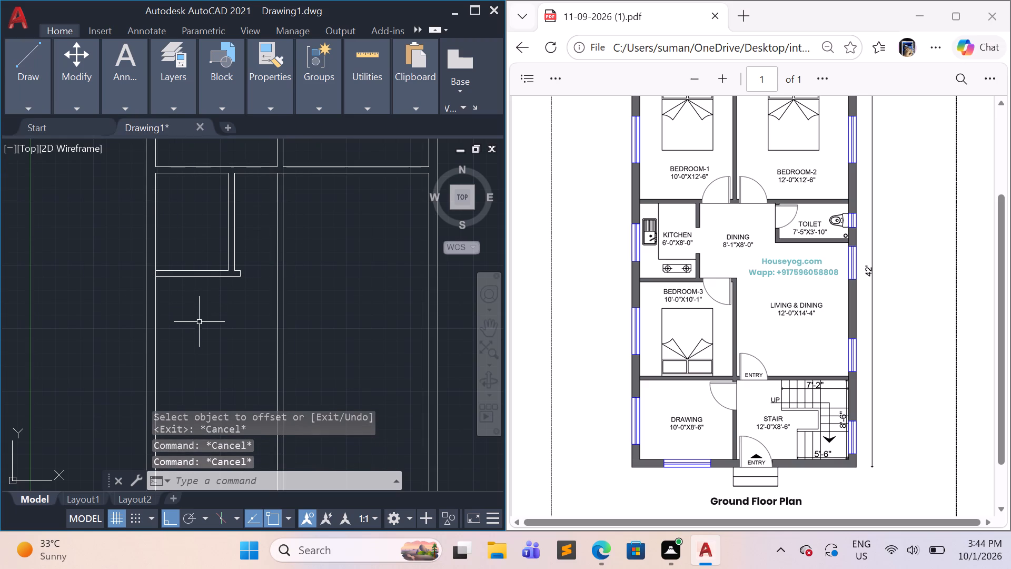
# Draw lines extending the kitchen's bottom partition from its stub end across both new vertical partition lines, with a 6" end.
pyautogui.click(33, 113)
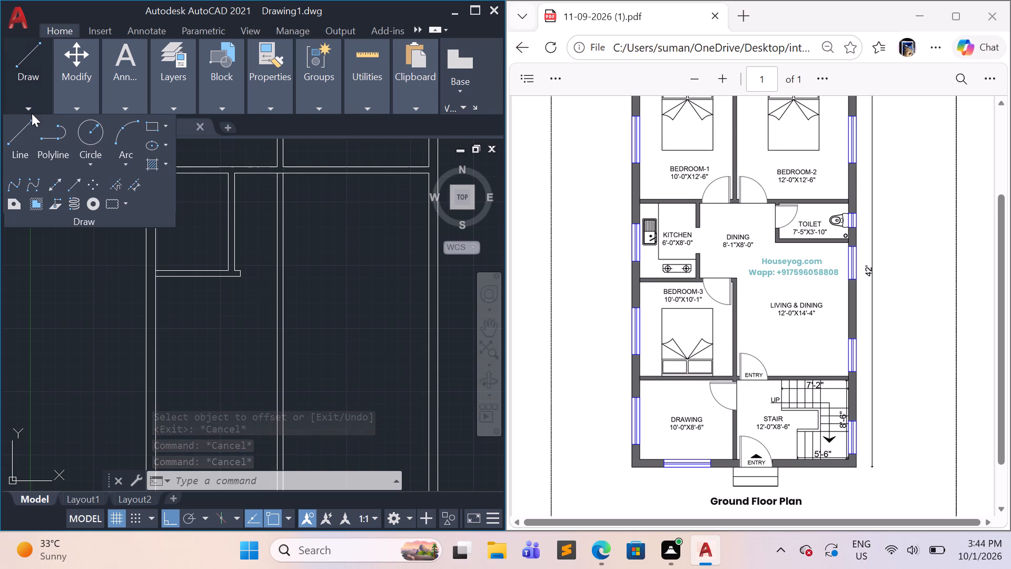
pyautogui.click(23, 127)
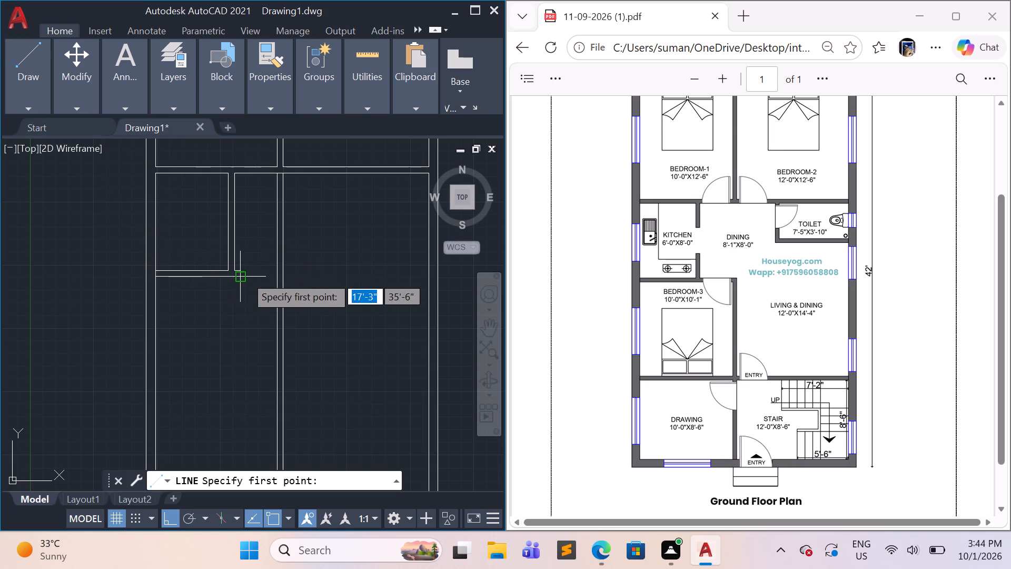
pyautogui.click(245, 271)
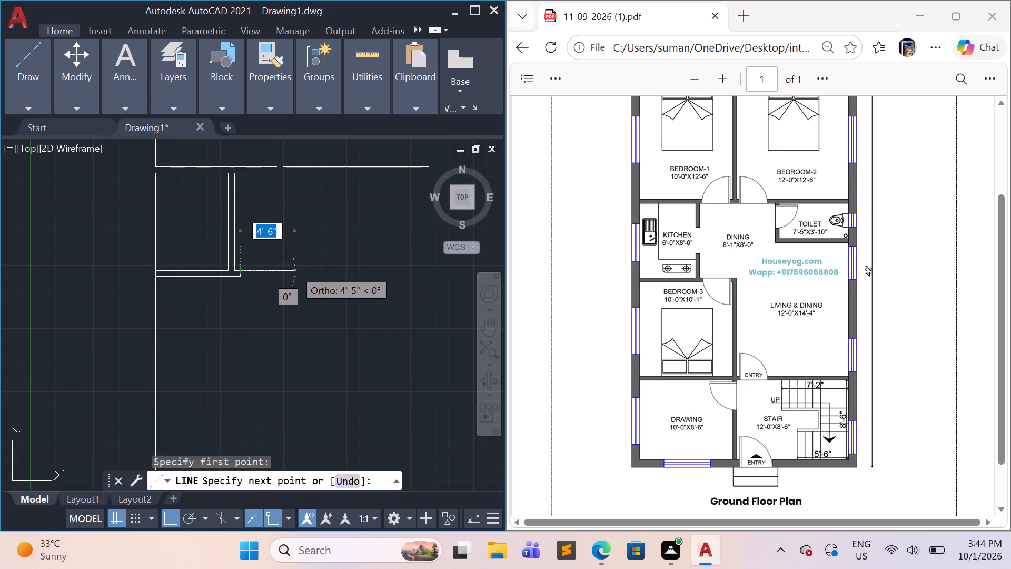
pyautogui.click(299, 269)
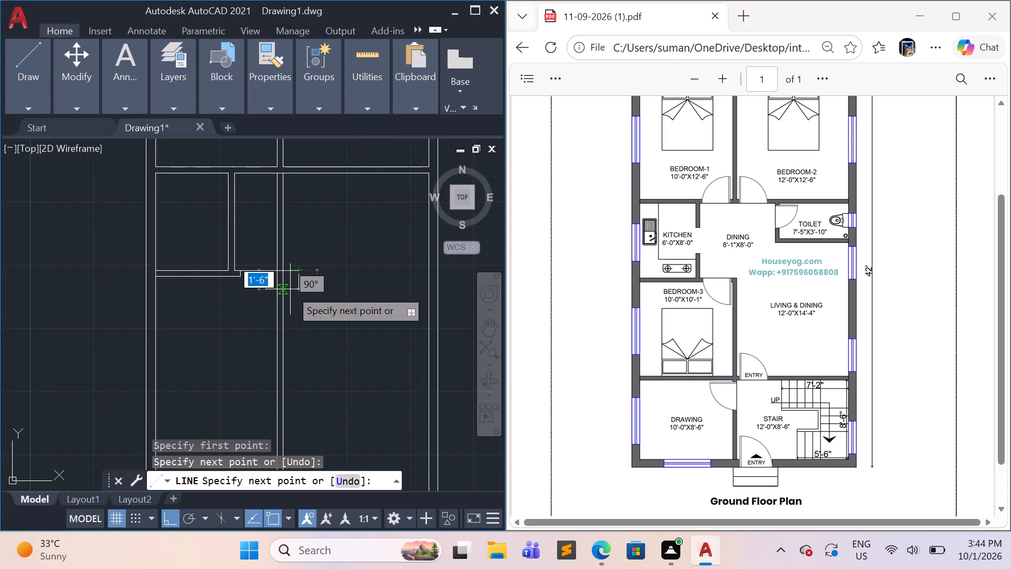
pyautogui.write('6"')
pyautogui.press('Return')
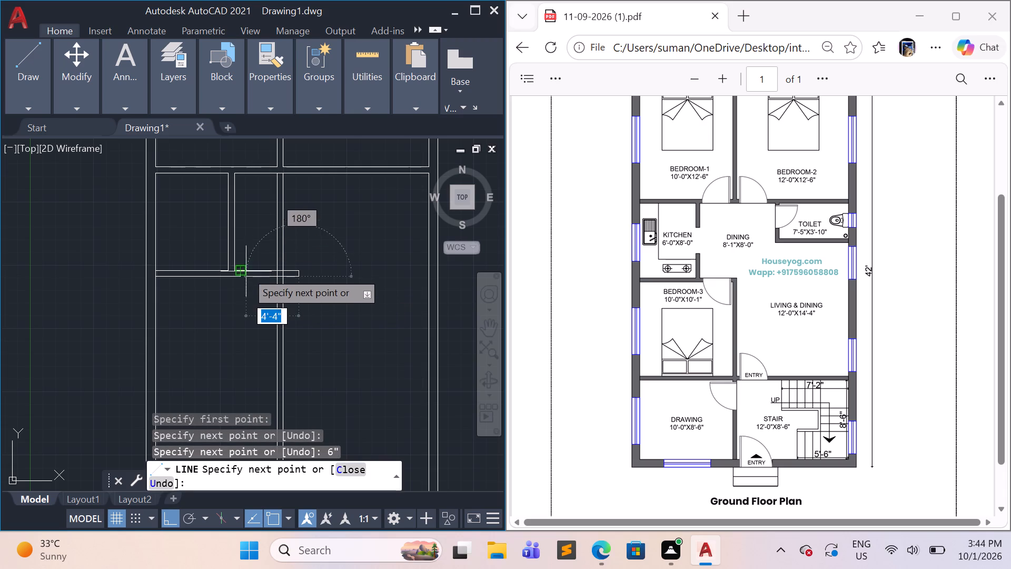
pyautogui.click(242, 279)
pyautogui.press('Escape')
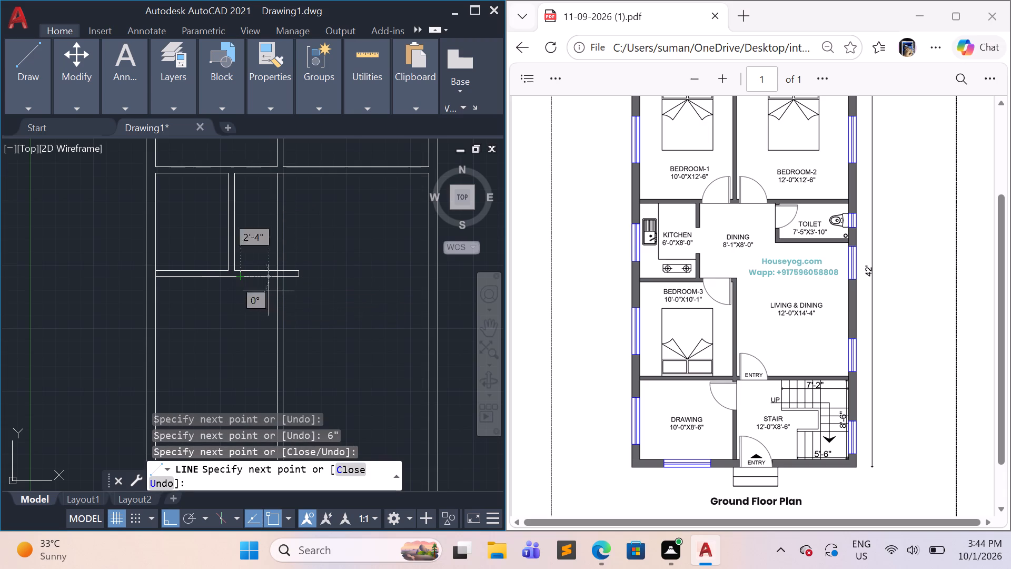
# Trim both vertical partition lines above the extended kitchen bottom partition.
pyautogui.scroll(1, 315, 306)
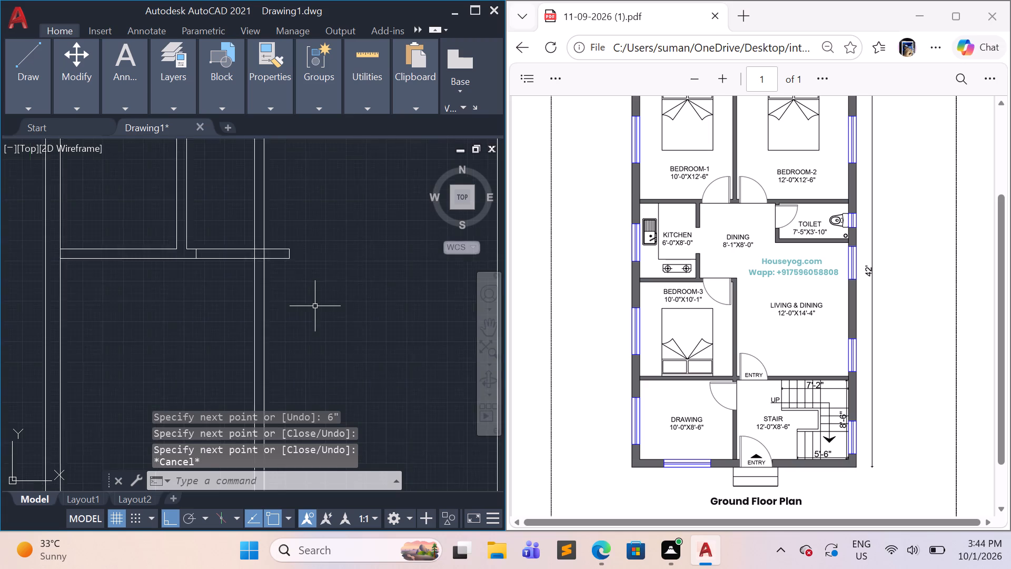
pyautogui.scroll(2, 315, 306)
pyautogui.moveTo(315, 292); pyautogui.dragTo(389, 352, button='middle')
pyautogui.scroll(-3, 340, 338)
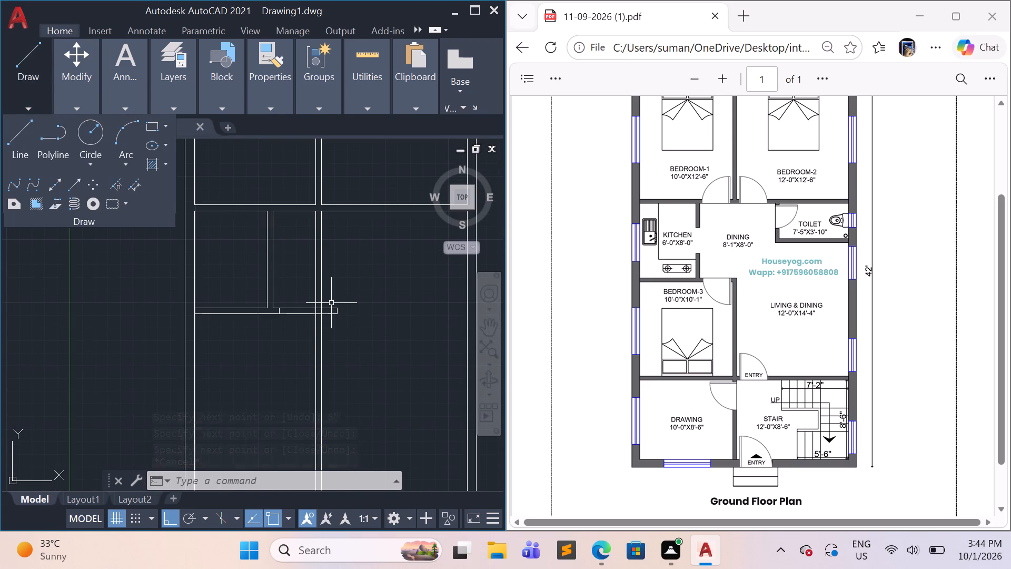
pyautogui.write('tr')
pyautogui.press('Return')
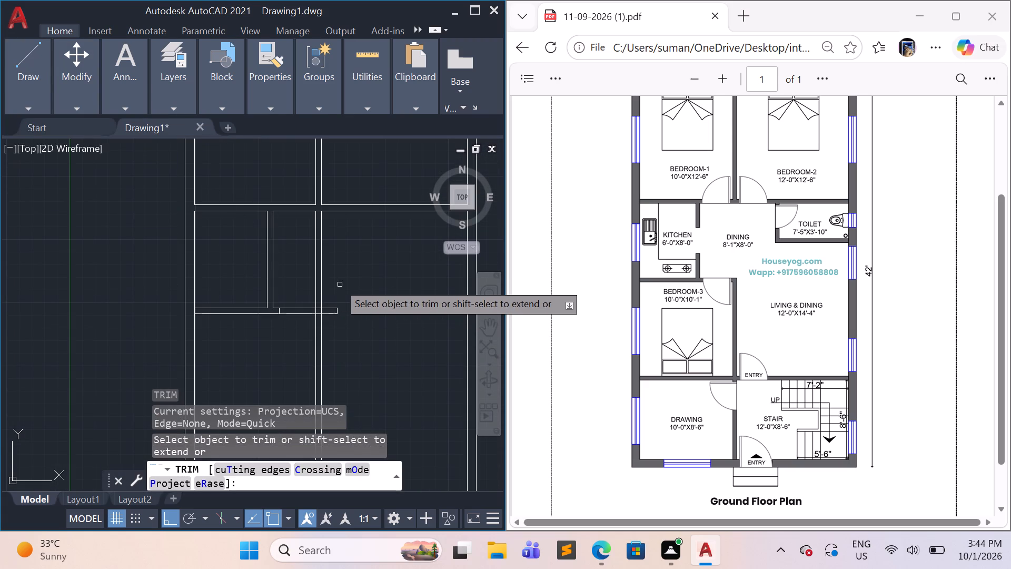
pyautogui.moveTo(280, 264); pyautogui.dragTo(343, 263)
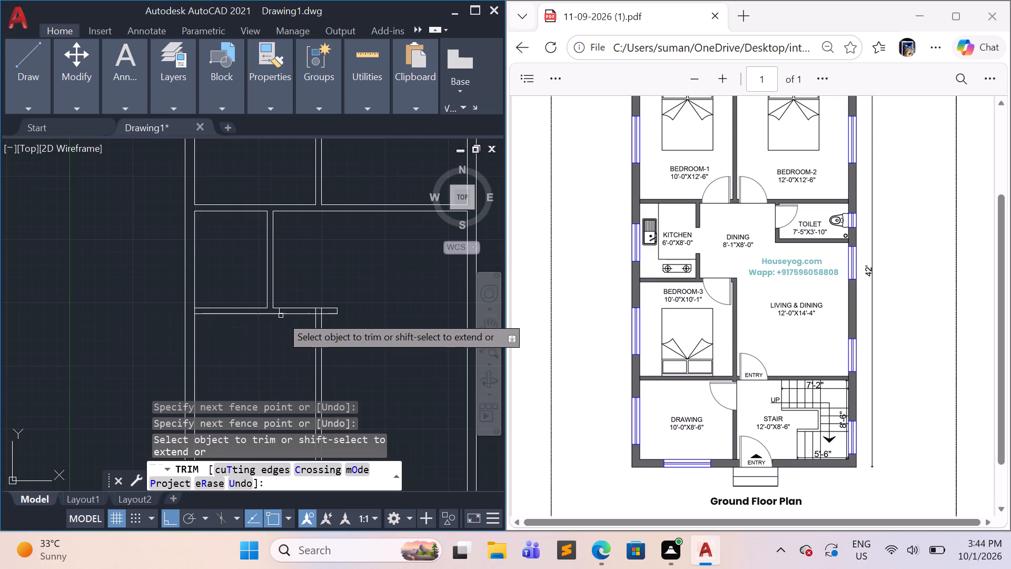
# Trim the extension lines across bedroom-3's door opening, beyond the vertical partition and inside it, leaving its top end capped.
pyautogui.scroll(4, 281, 314)
pyautogui.scroll(-3, 325, 289)
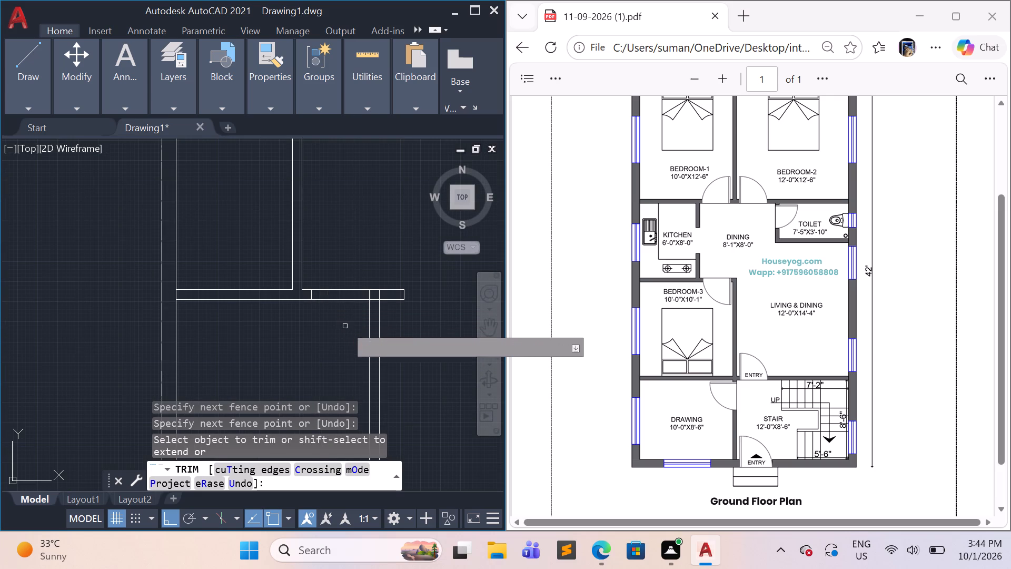
pyautogui.moveTo(341, 320); pyautogui.dragTo(346, 267)
pyautogui.moveTo(402, 314); pyautogui.dragTo(394, 281)
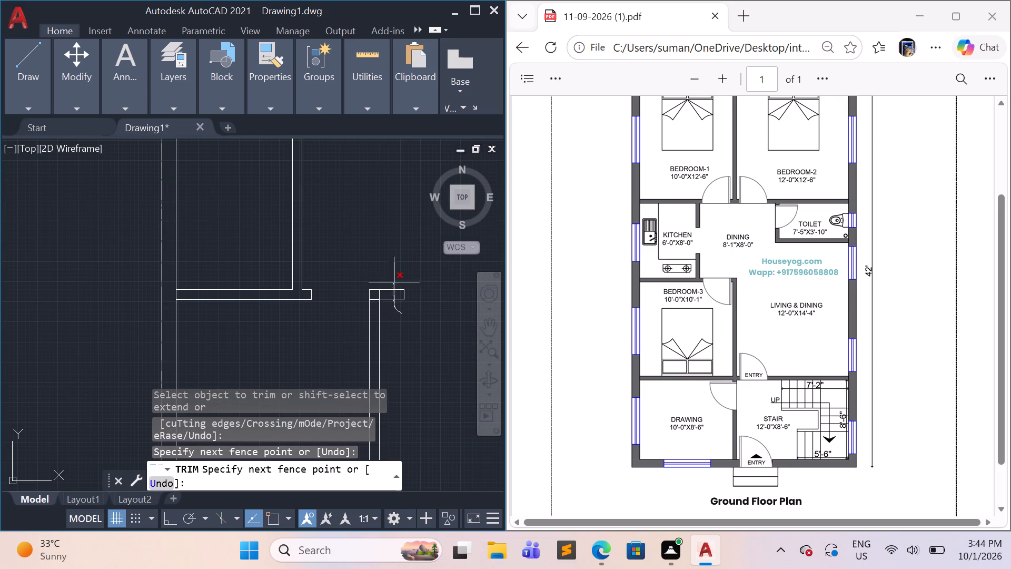
pyautogui.moveTo(394, 281); pyautogui.dragTo(405, 252)
pyautogui.click(404, 296)
pyautogui.scroll(2, 374, 302)
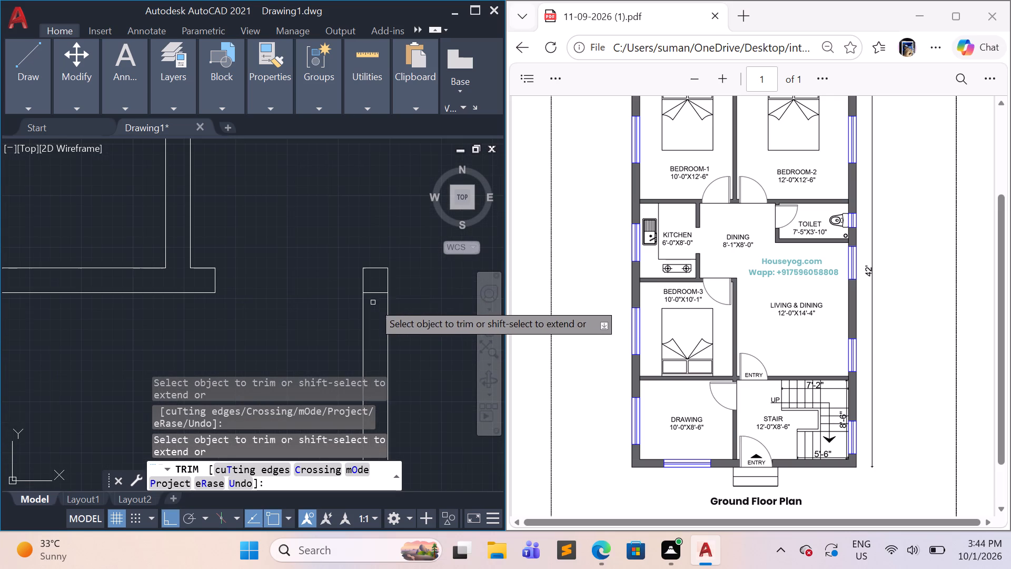
pyautogui.moveTo(372, 283); pyautogui.dragTo(378, 302)
pyautogui.scroll(-2, 408, 288)
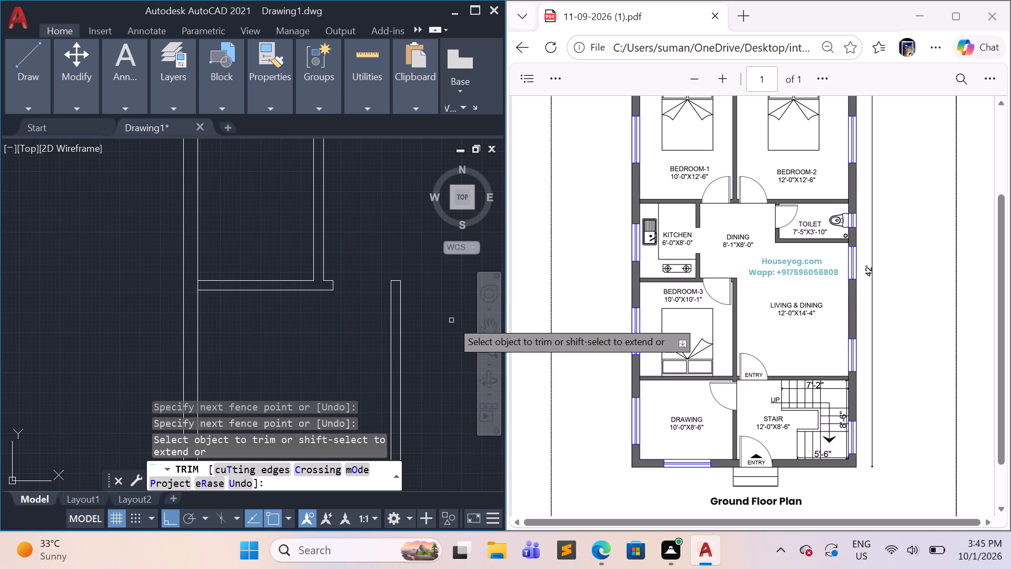
# Trim the left outer wall's inner face line between the two faces of the kitchen's bottom partition.
pyautogui.scroll(-1, 451, 320)
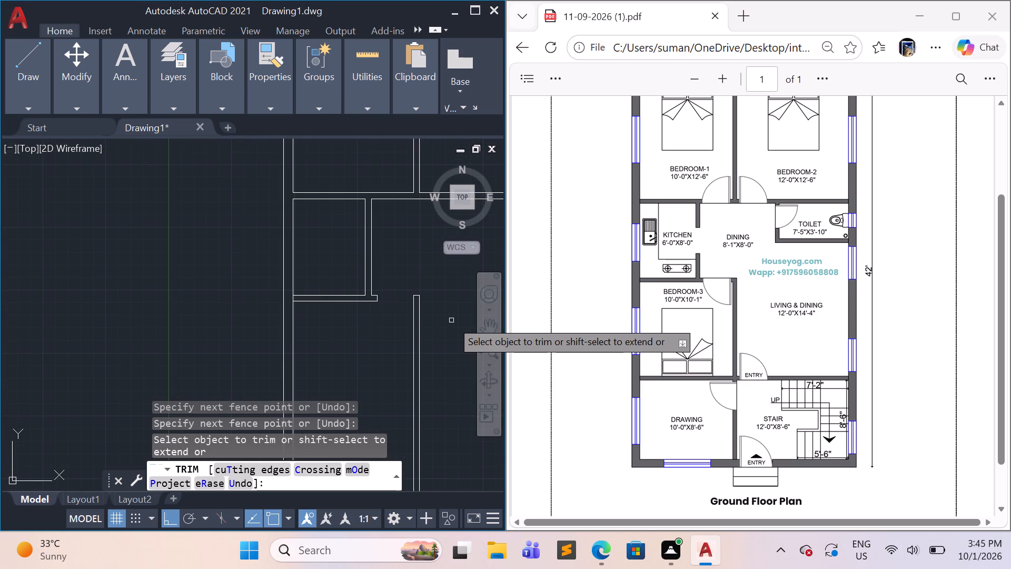
pyautogui.scroll(-1, 455, 327)
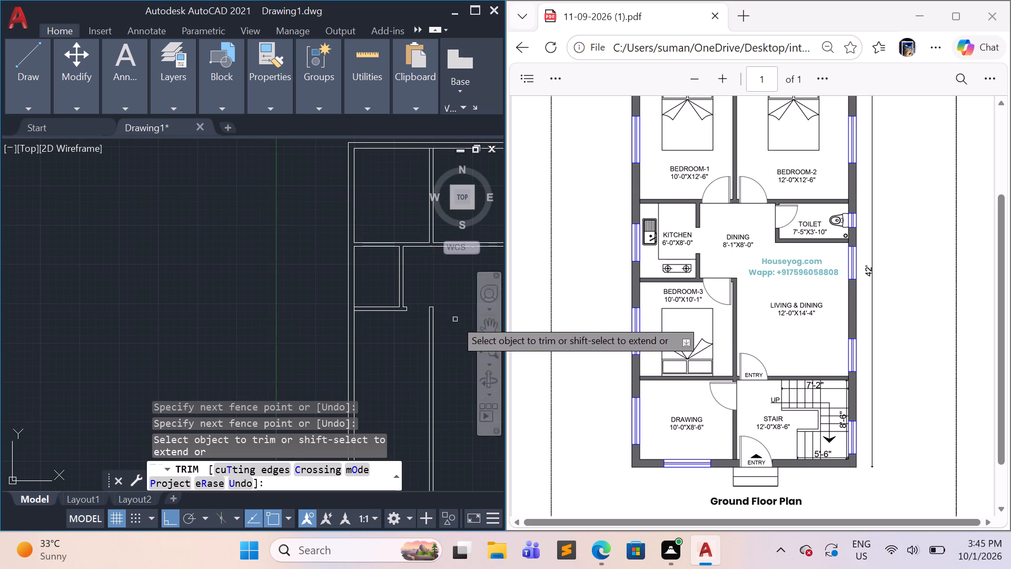
pyautogui.moveTo(442, 363); pyautogui.dragTo(433, 330, button='middle')
pyautogui.scroll(4, 344, 271)
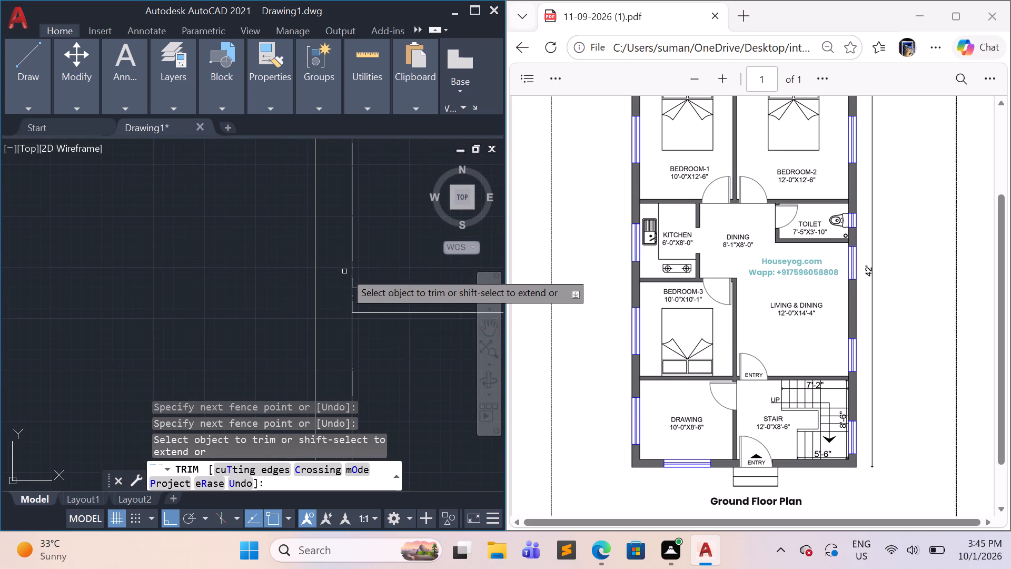
pyautogui.click(351, 303)
pyautogui.scroll(-5, 386, 328)
pyautogui.moveTo(411, 399); pyautogui.dragTo(364, 324, button='middle')
pyautogui.scroll(2, 411, 321)
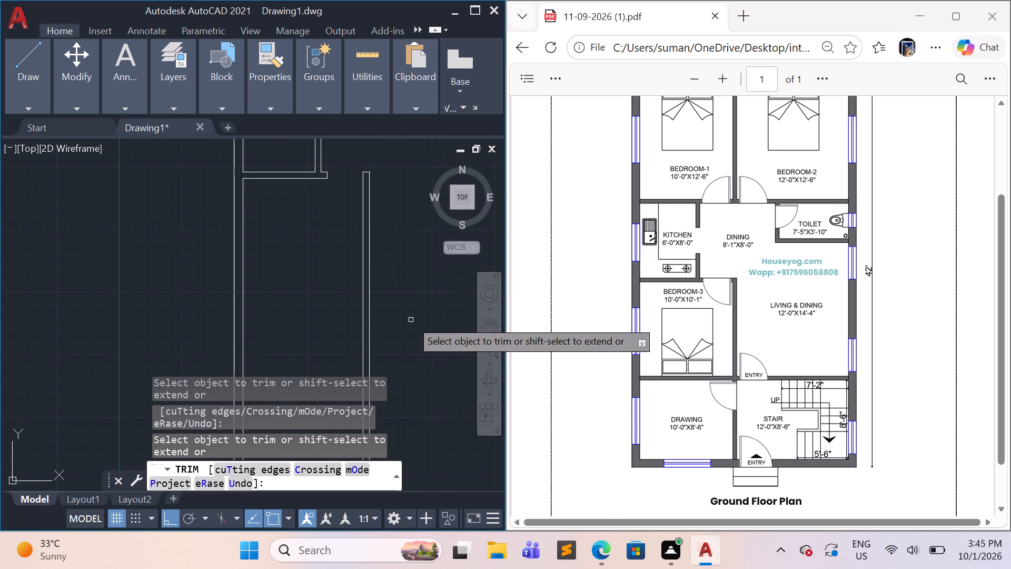
pyautogui.moveTo(412, 320); pyautogui.dragTo(401, 277, button='middle')
pyautogui.scroll(1, 401, 277)
pyautogui.moveTo(420, 309); pyautogui.dragTo(428, 331, button='middle')
pyautogui.scroll(-1, 428, 331)
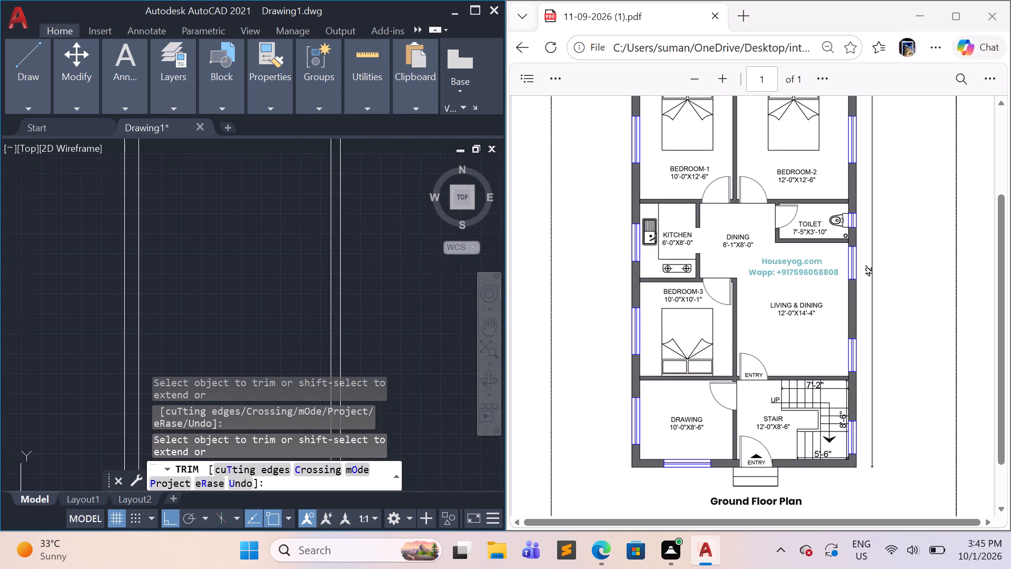
pyautogui.moveTo(422, 338); pyautogui.dragTo(423, 366, button='middle')
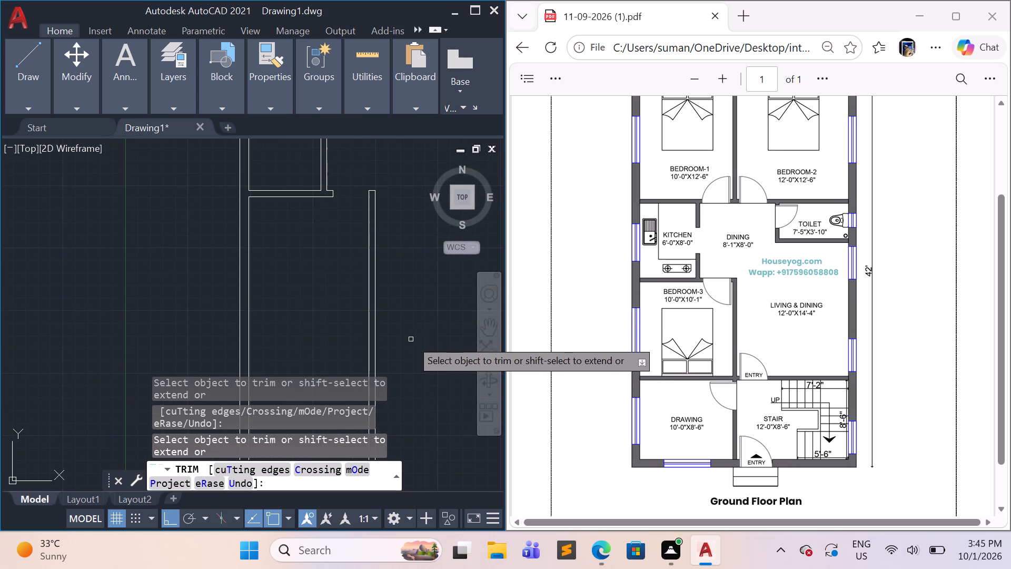
pyautogui.press('Escape')
pyautogui.press('Escape')
pyautogui.press('Escape')
pyautogui.press('Escape')
pyautogui.press('Escape')
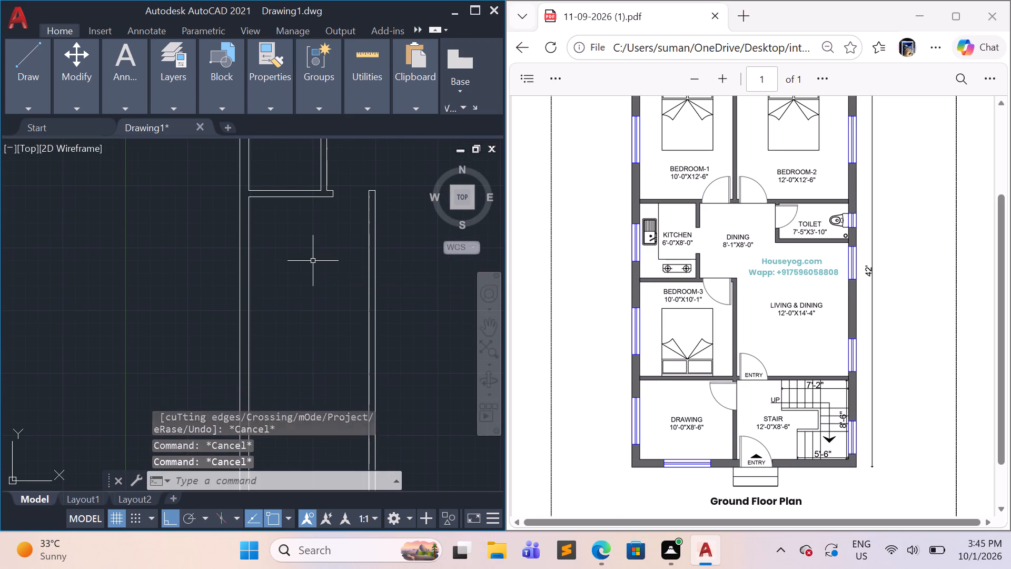
# Extend the lower face line of the kitchen's bottom partition across the door opening to bedroom-3's vertical partition.
pyautogui.write('ex')
pyautogui.press('Return')
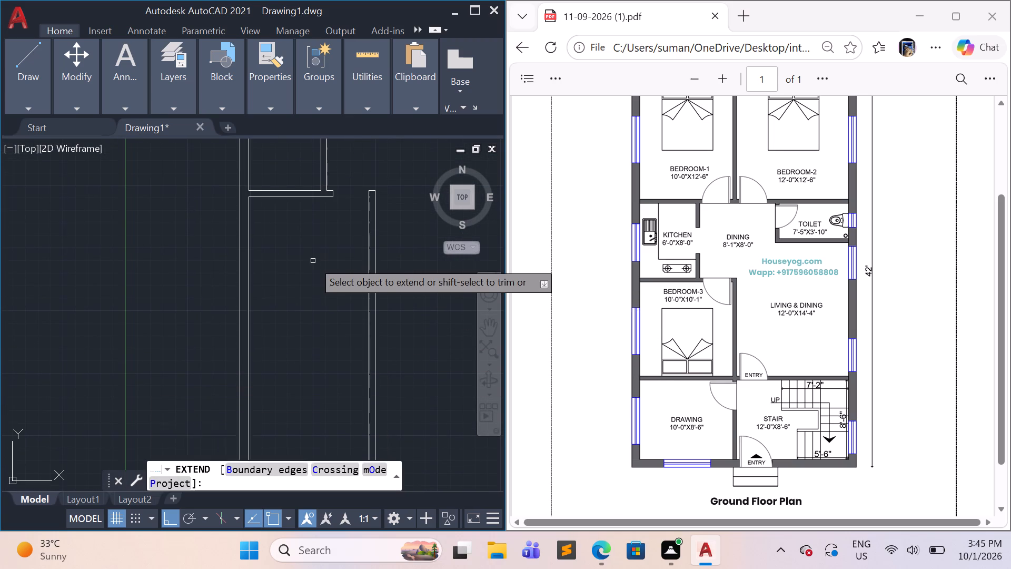
pyautogui.click(323, 199)
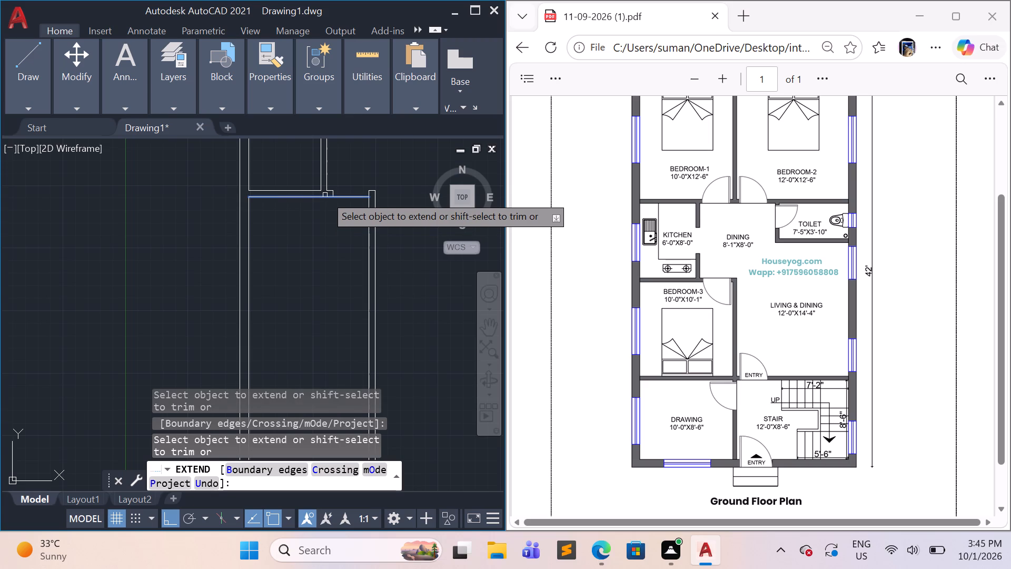
pyautogui.click(325, 195)
pyautogui.press('Escape')
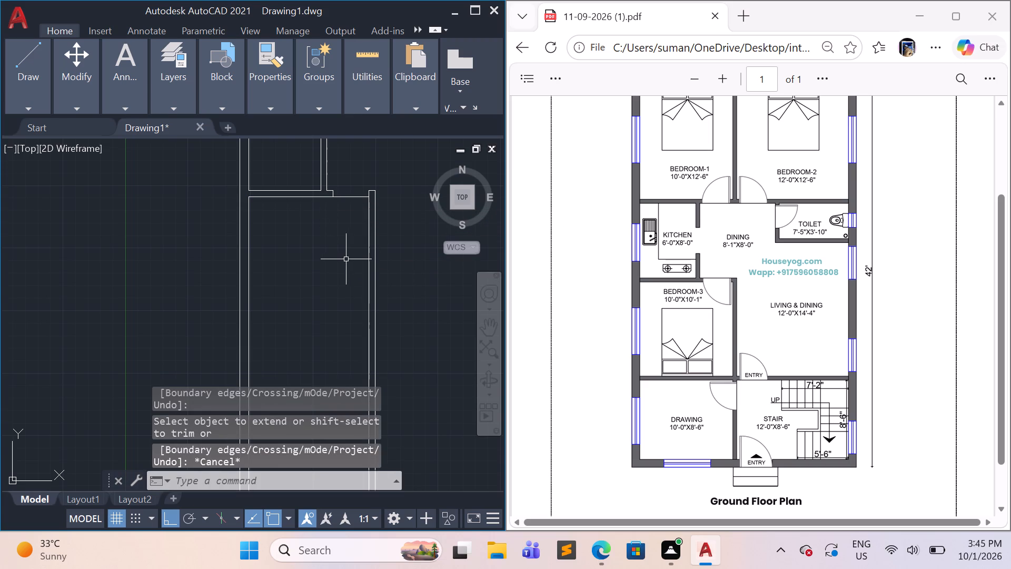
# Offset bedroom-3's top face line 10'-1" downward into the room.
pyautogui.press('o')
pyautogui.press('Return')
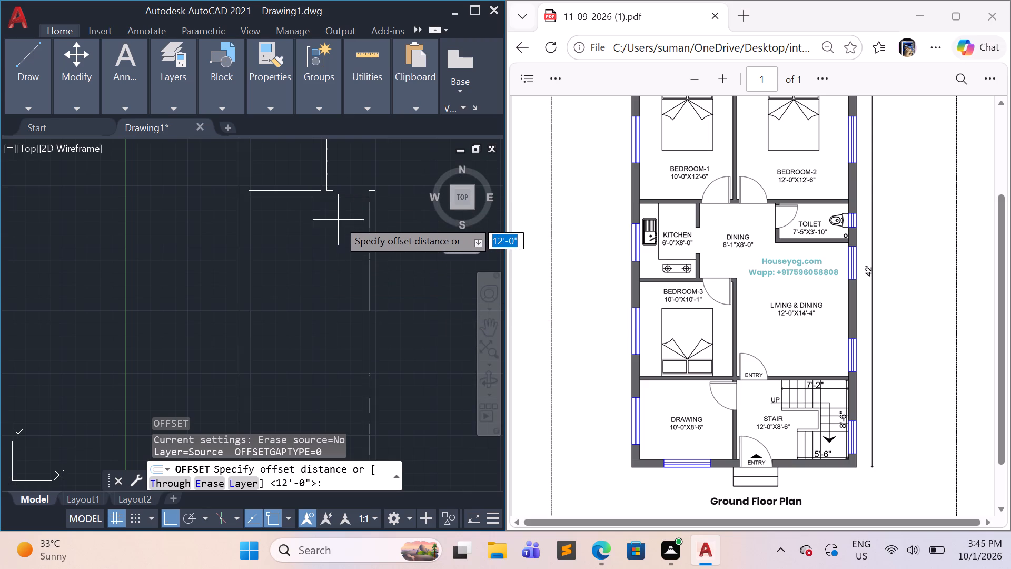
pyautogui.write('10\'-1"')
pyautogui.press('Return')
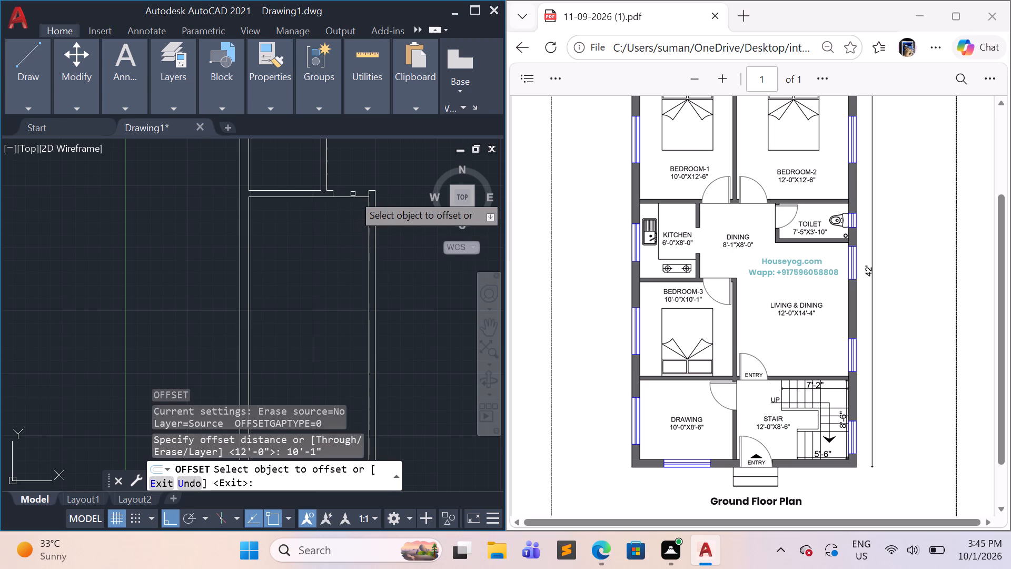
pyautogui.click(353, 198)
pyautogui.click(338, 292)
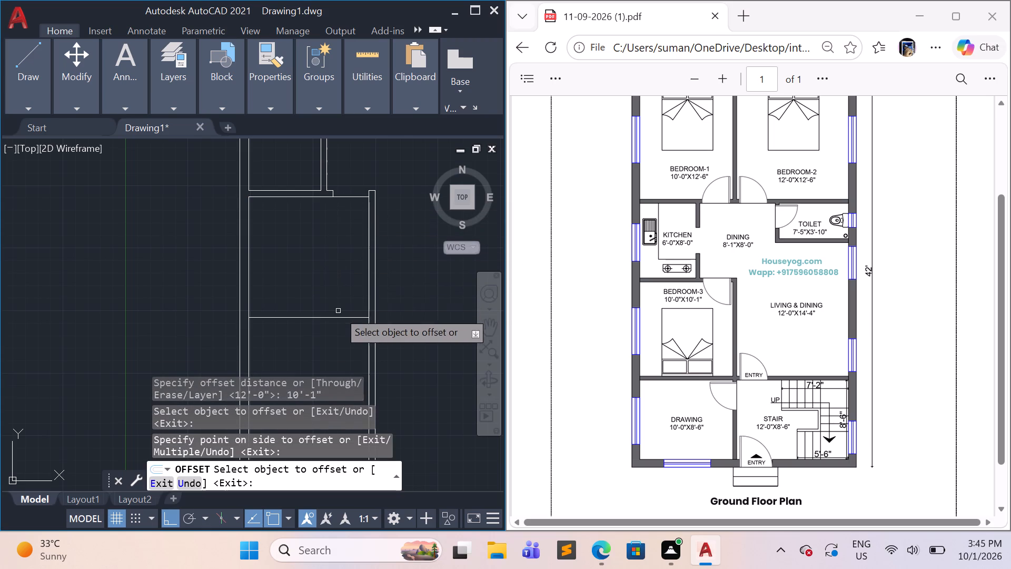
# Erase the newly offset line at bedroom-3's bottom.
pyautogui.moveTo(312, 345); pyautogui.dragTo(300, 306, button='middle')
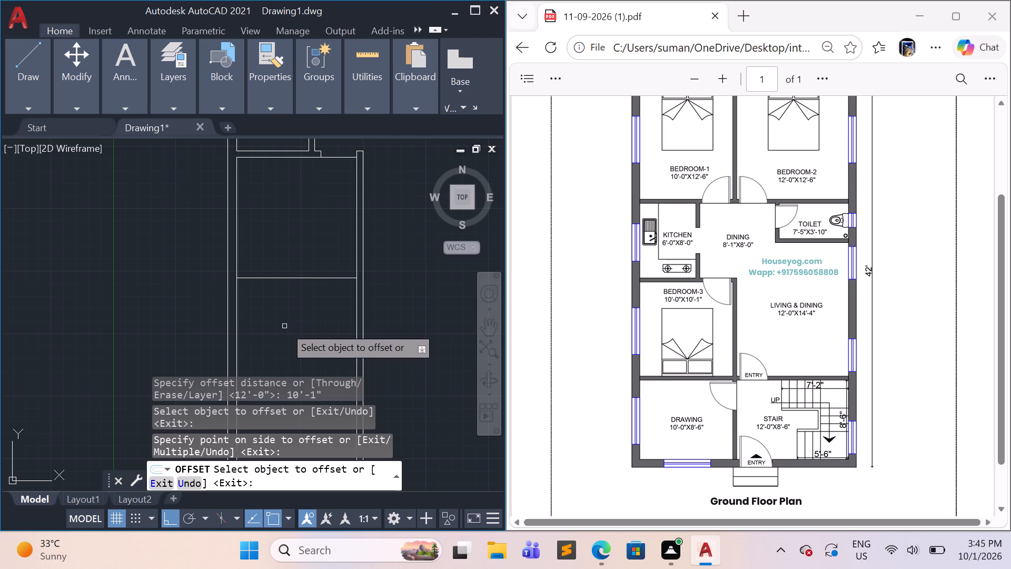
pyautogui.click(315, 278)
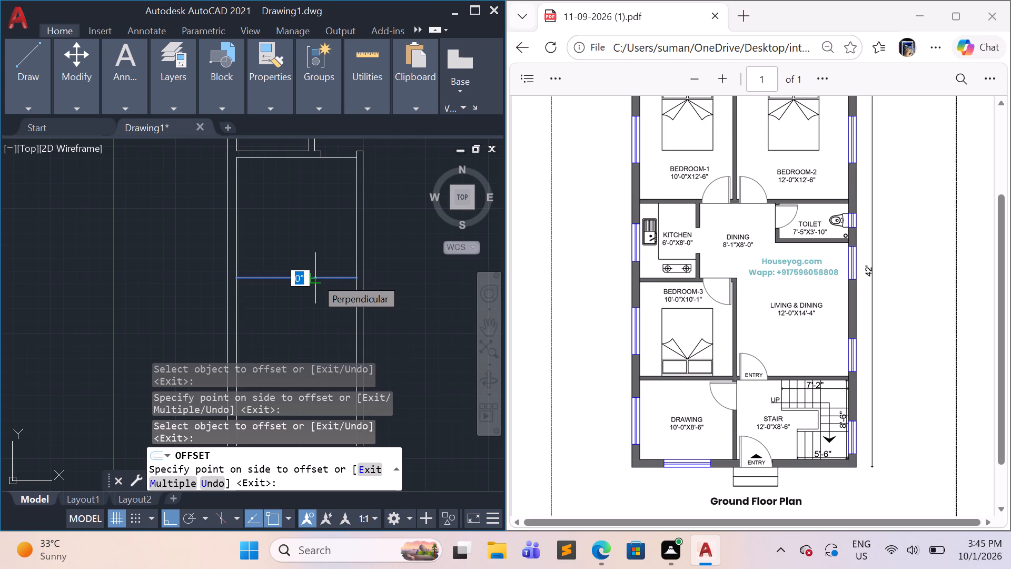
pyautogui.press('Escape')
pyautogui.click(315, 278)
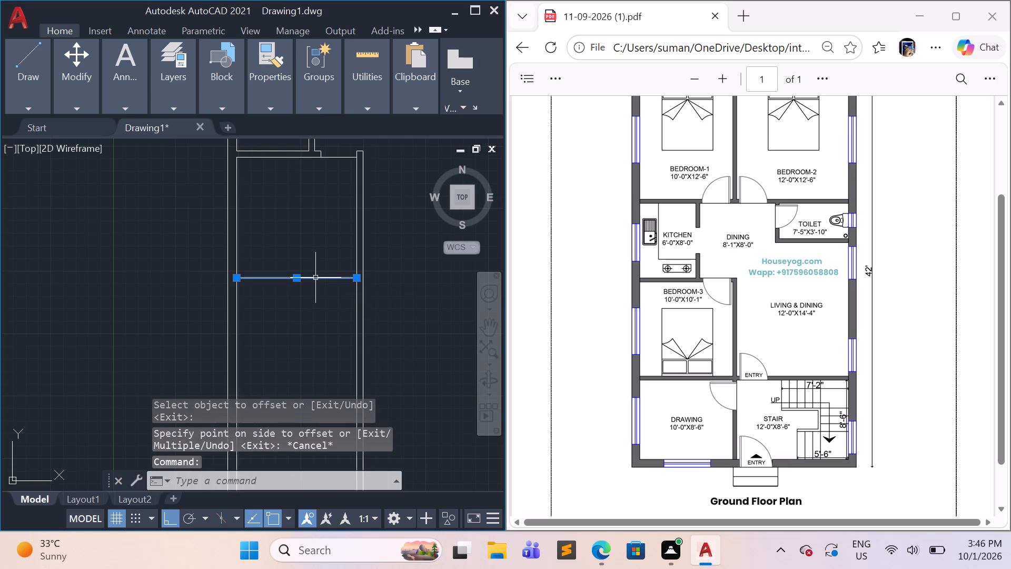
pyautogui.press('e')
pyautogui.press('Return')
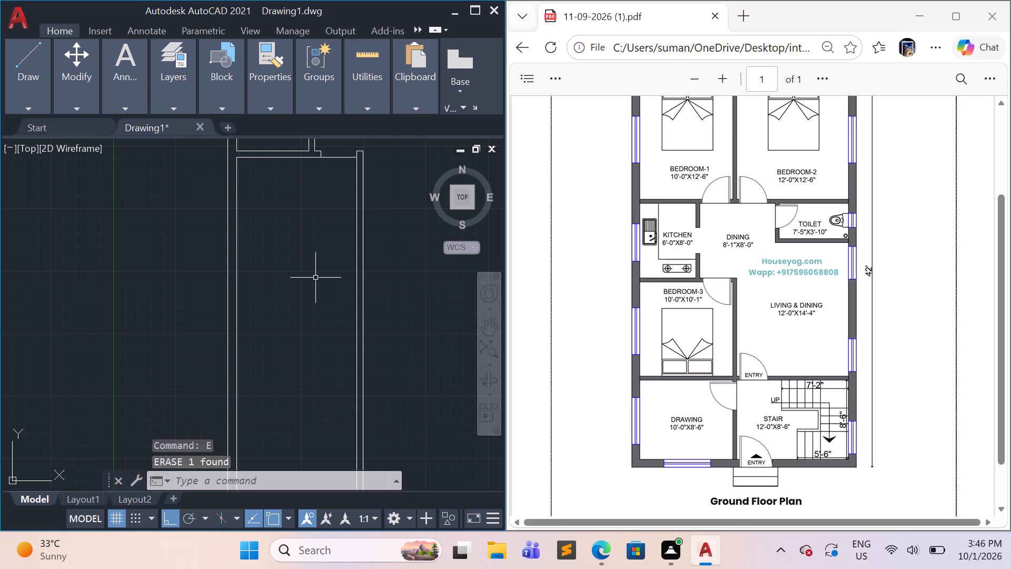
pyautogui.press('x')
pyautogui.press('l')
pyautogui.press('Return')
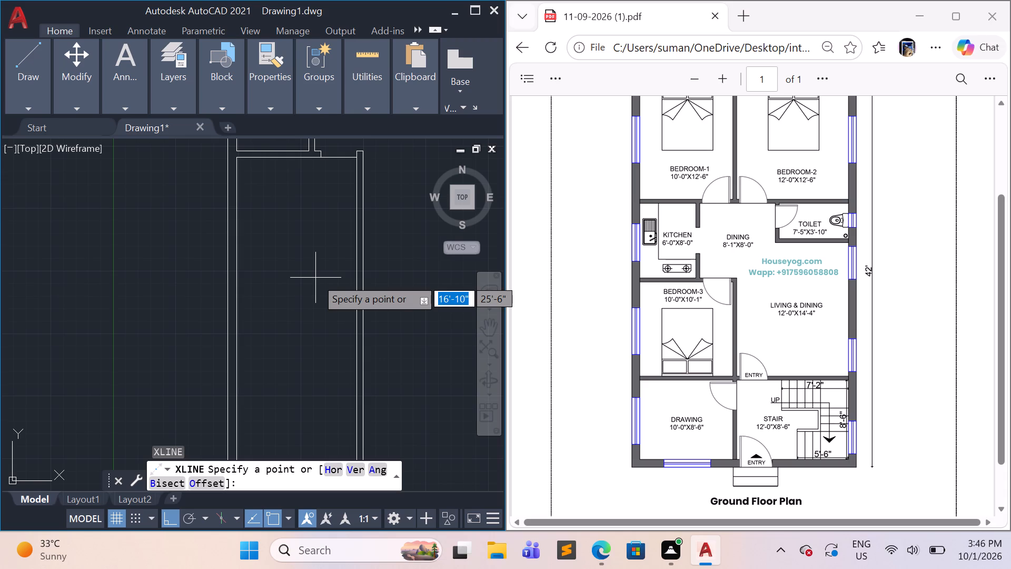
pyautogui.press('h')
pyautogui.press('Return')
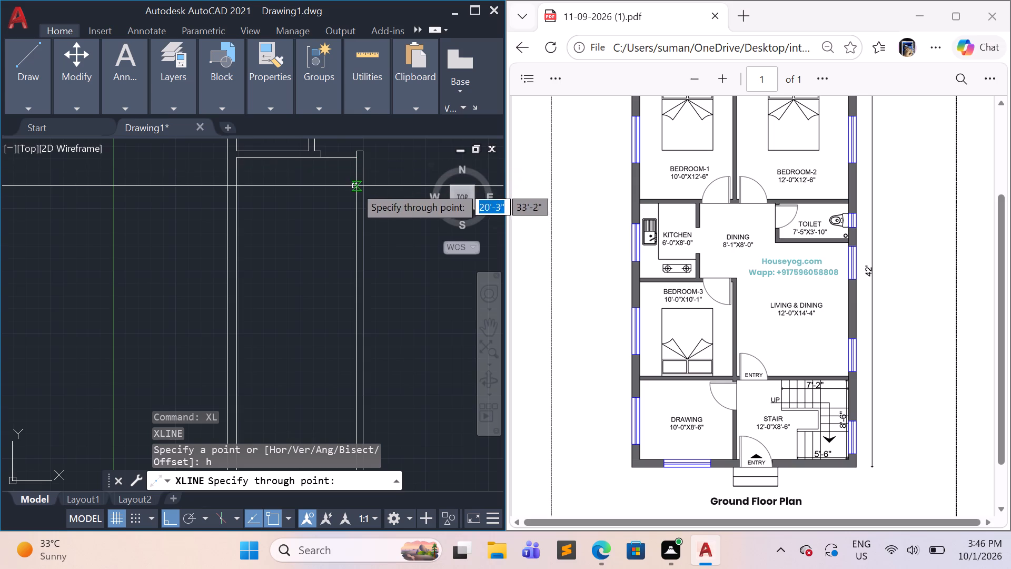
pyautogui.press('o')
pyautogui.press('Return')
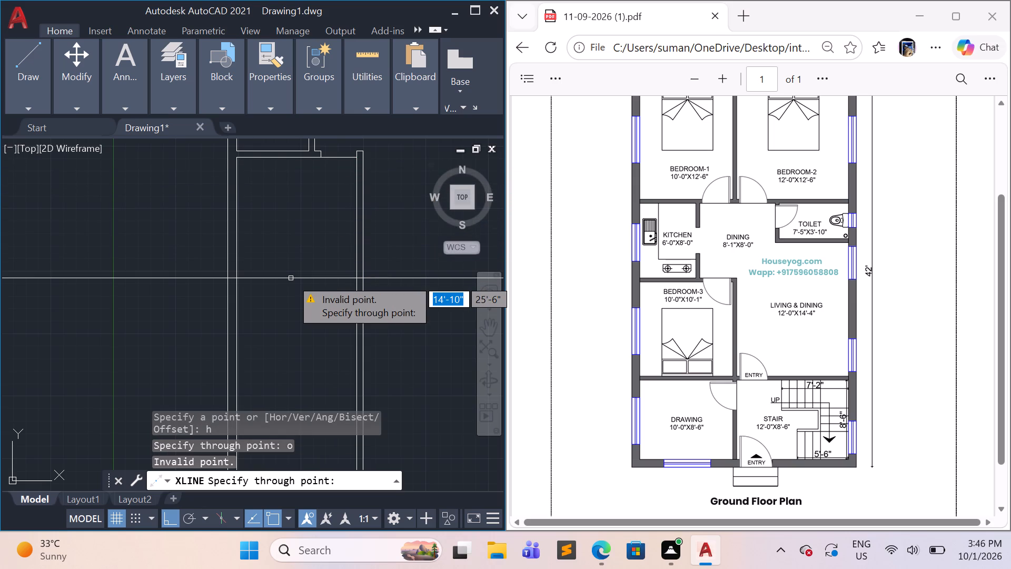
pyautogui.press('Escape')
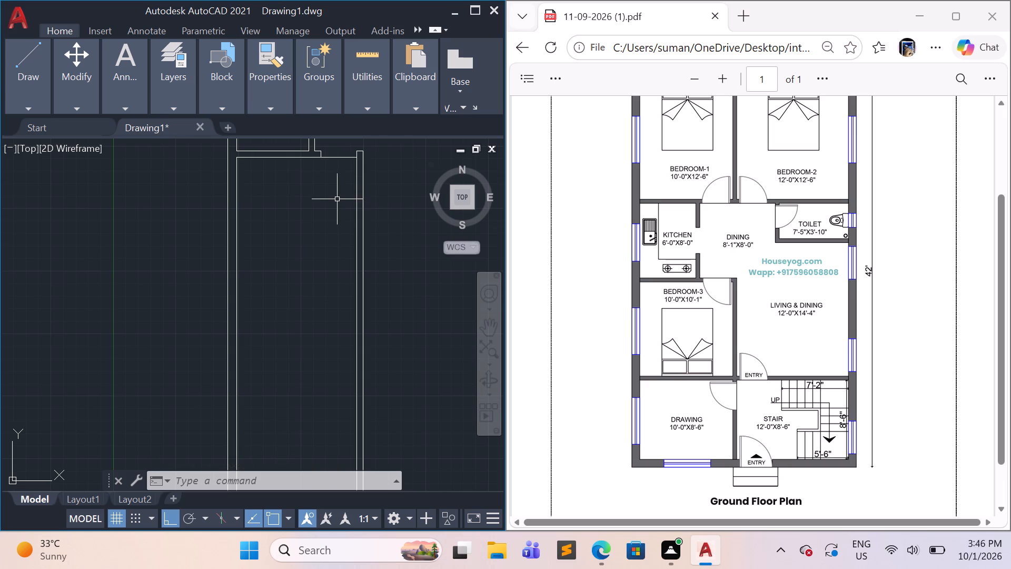
# Offset bedroom-3's top face line 10'-1" downward as the upper face of its bottom partition.
pyautogui.click(336, 159)
pyautogui.press('o')
pyautogui.press('Return')
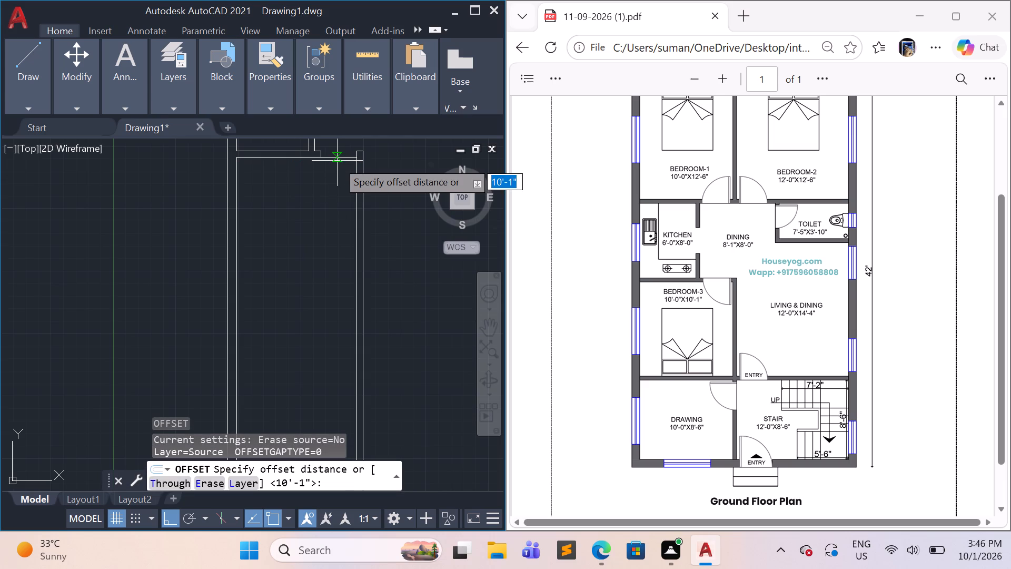
pyautogui.write('10')
pyautogui.write('-1"')
pyautogui.press('Return')
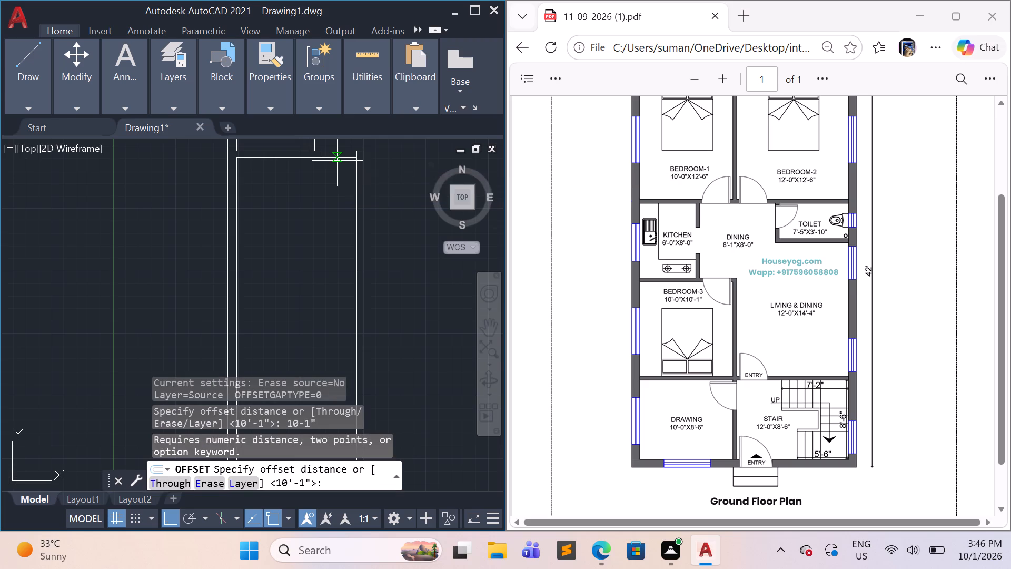
pyautogui.press('Return')
pyautogui.click(326, 252)
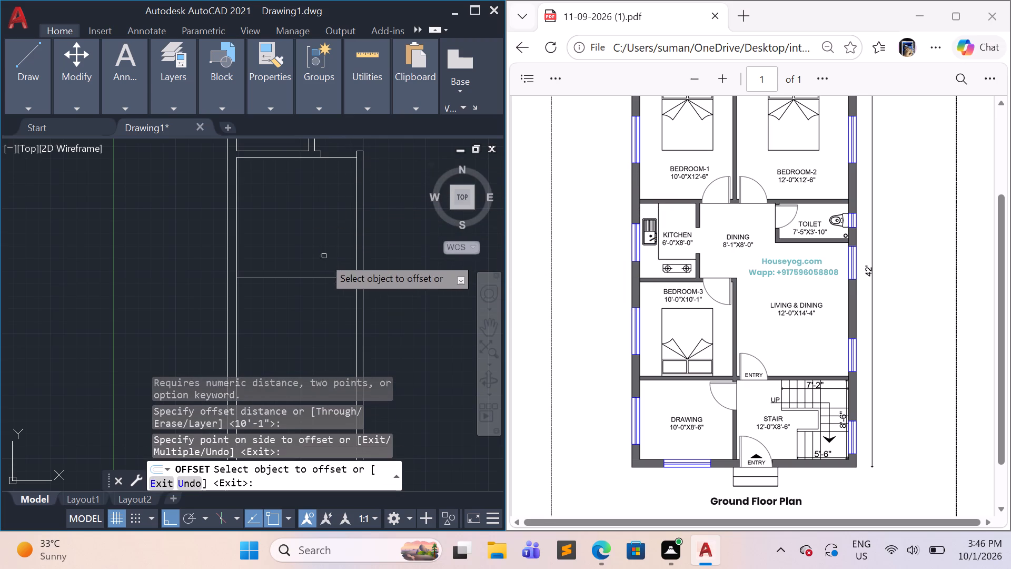
pyautogui.press('Escape')
pyautogui.press('Escape')
pyautogui.press('Escape')
pyautogui.press('Escape')
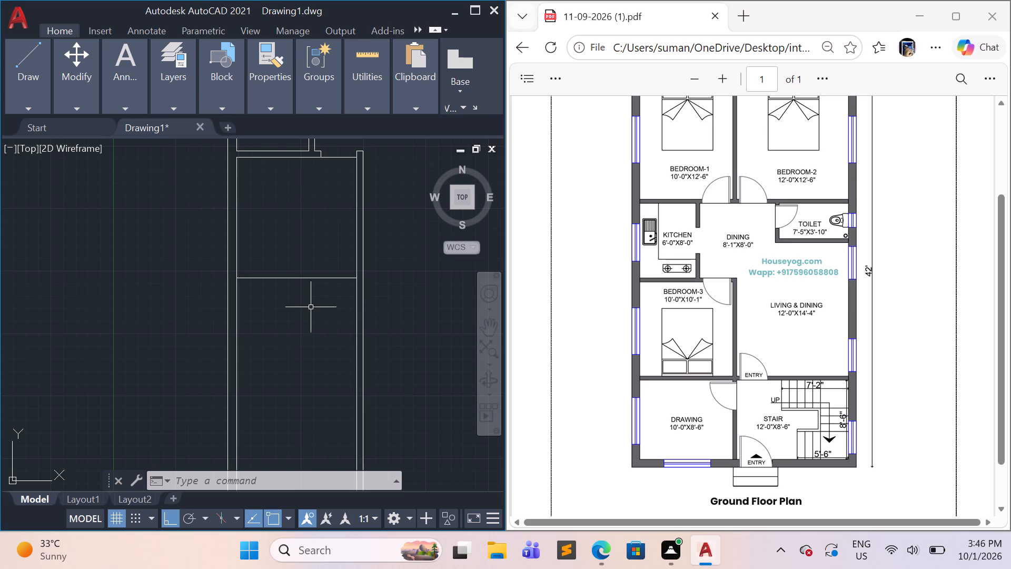
# Offset the upper face of bedroom-3's bottom partition 6" downward as the partition's lower face.
pyautogui.press('o')
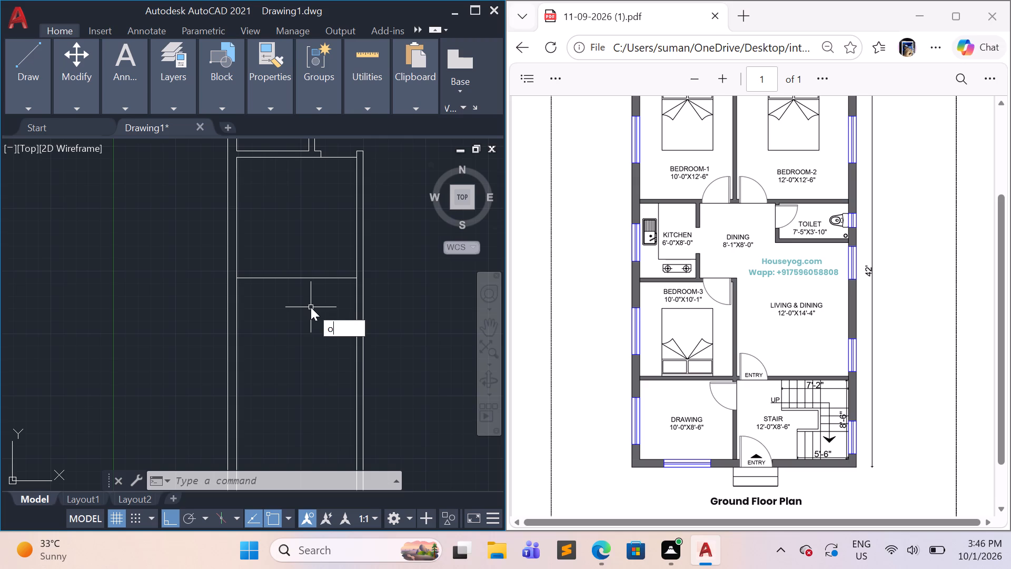
pyautogui.press('Return')
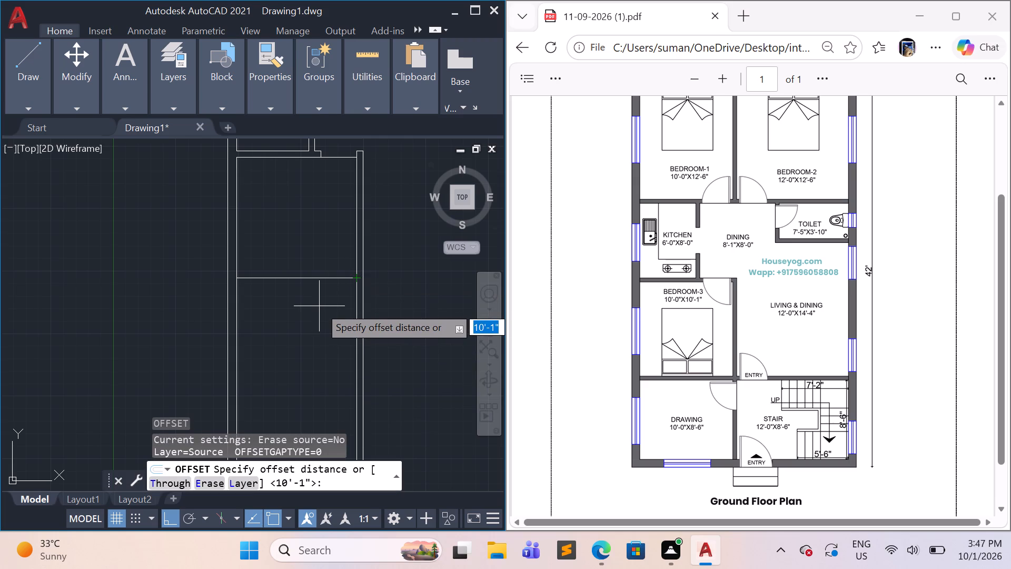
pyautogui.write('6"')
pyautogui.press('Return')
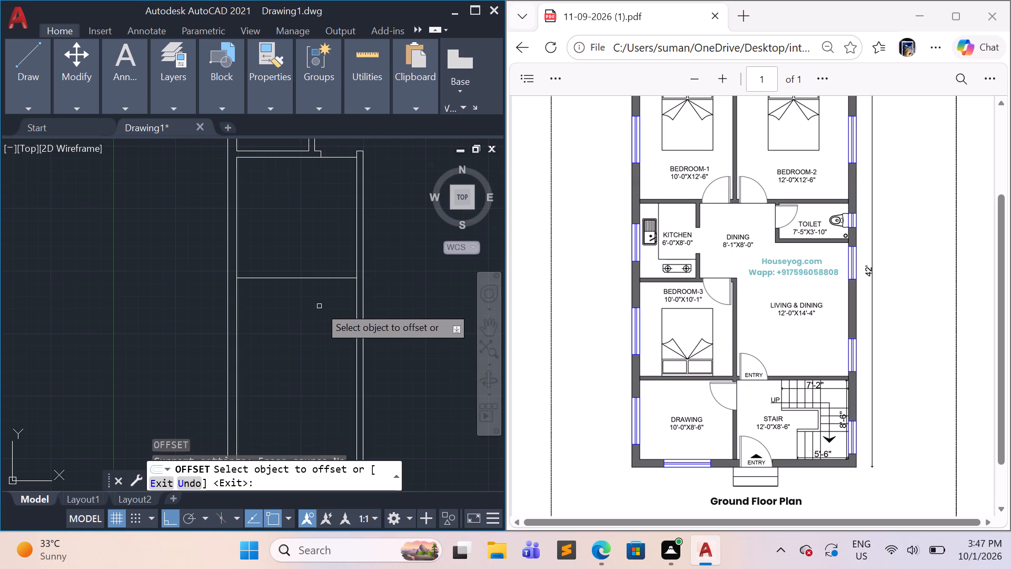
pyautogui.click(321, 280)
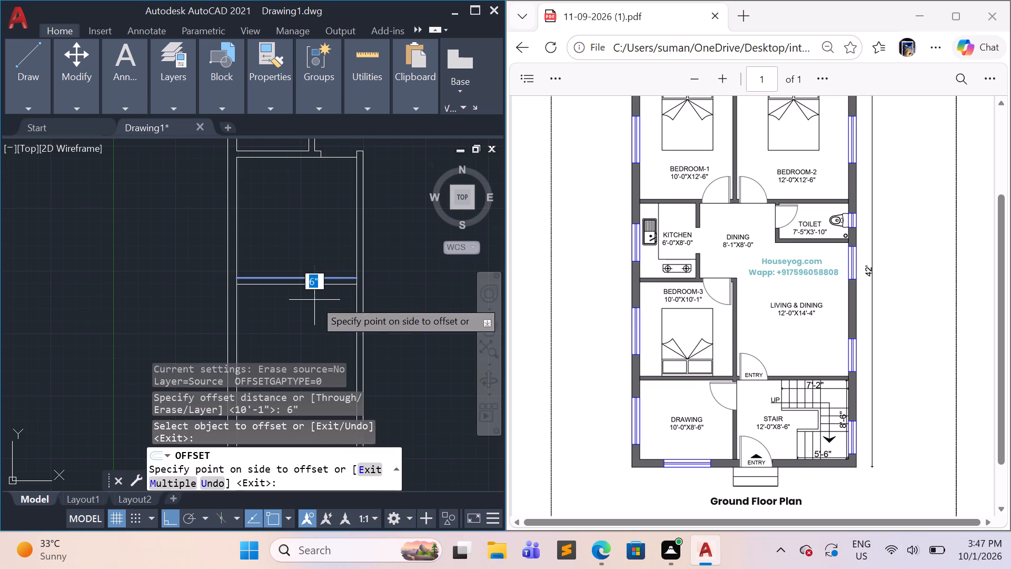
pyautogui.click(314, 300)
pyautogui.moveTo(412, 287); pyautogui.dragTo(317, 300, button='middle')
pyautogui.scroll(1, 318, 302)
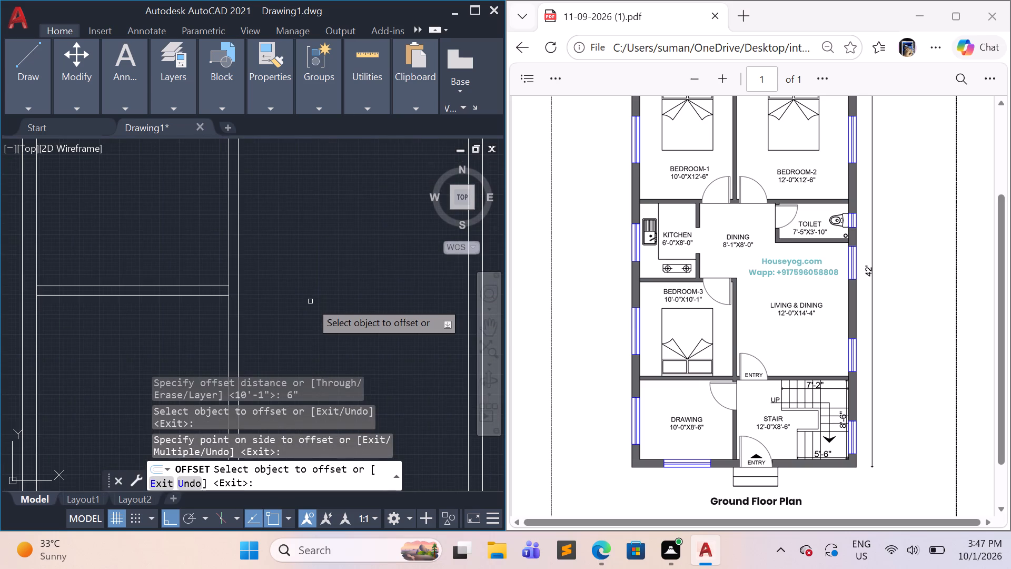
pyautogui.scroll(-1, 310, 301)
pyautogui.press('Escape')
pyautogui.press('Escape')
pyautogui.press('Escape')
pyautogui.press('Escape')
pyautogui.press('Escape')
pyautogui.press('Escape')
pyautogui.press('Escape')
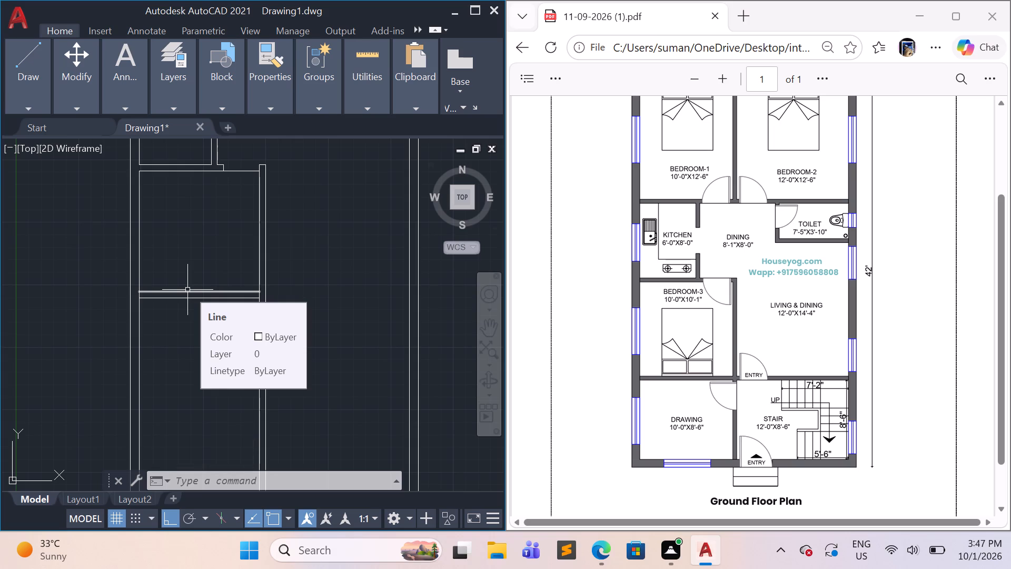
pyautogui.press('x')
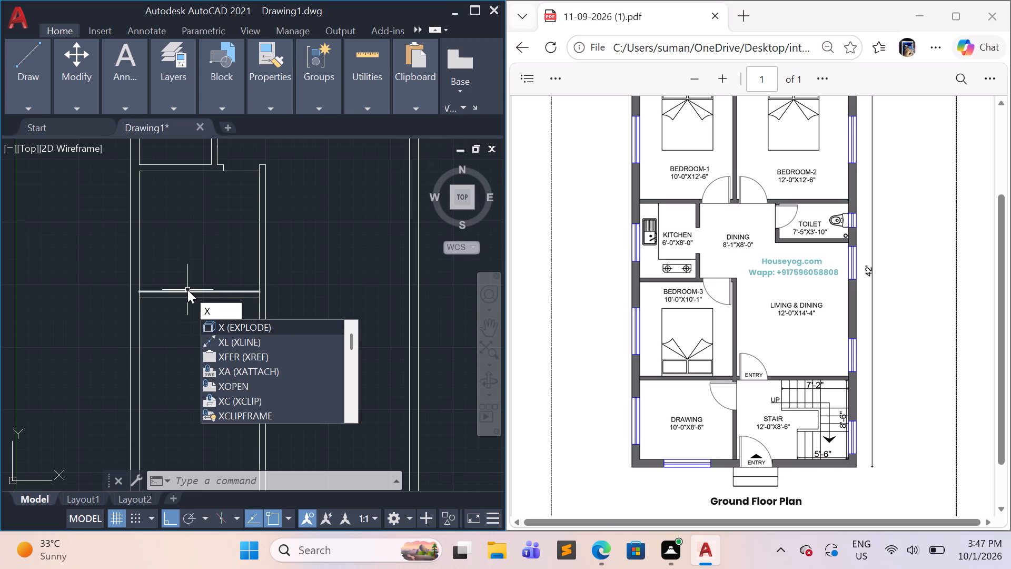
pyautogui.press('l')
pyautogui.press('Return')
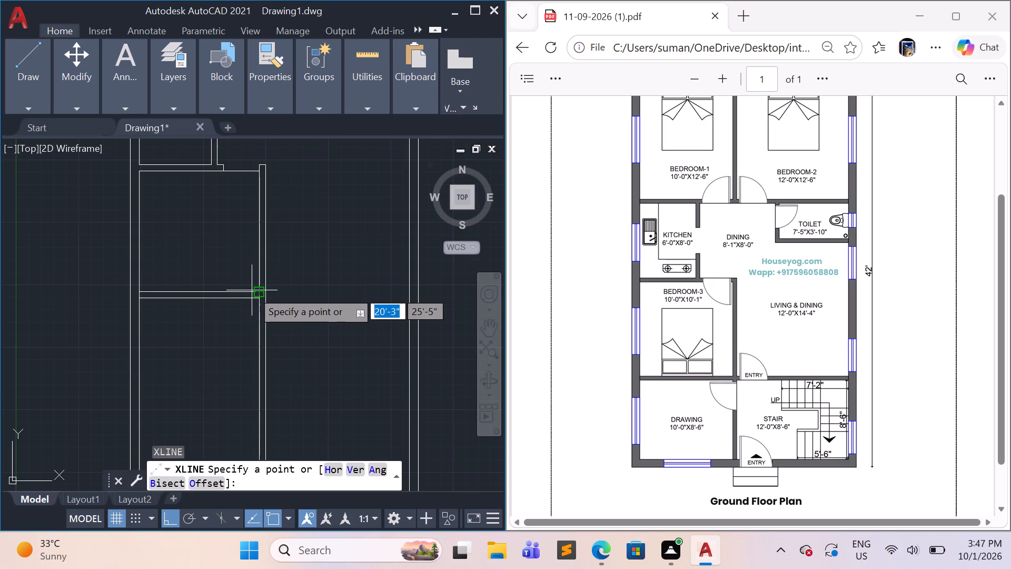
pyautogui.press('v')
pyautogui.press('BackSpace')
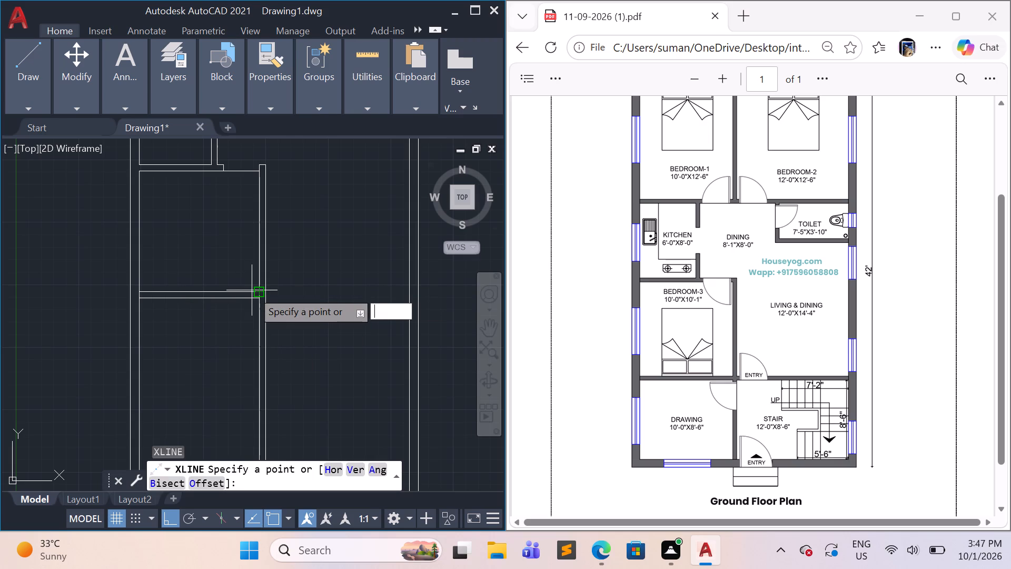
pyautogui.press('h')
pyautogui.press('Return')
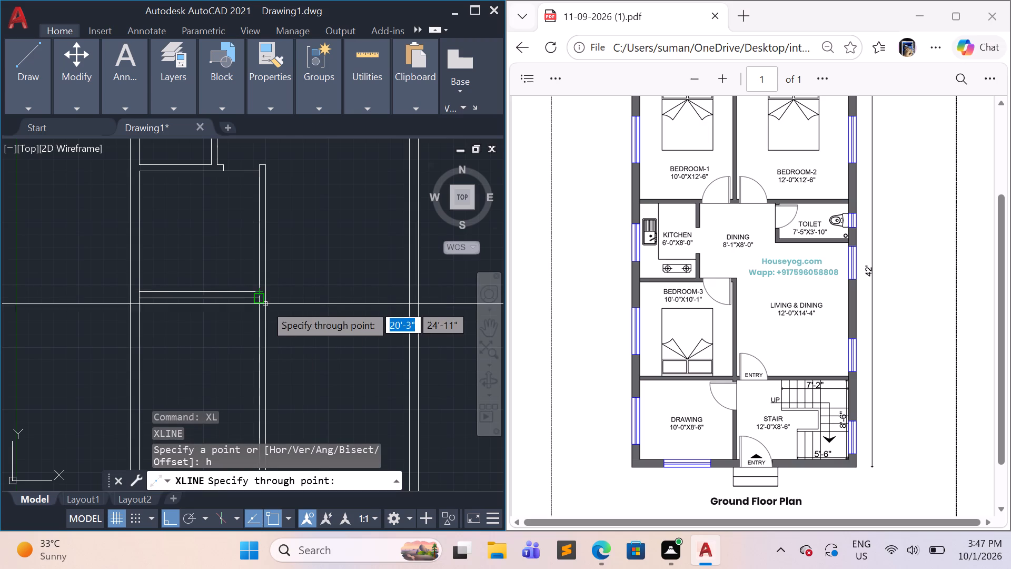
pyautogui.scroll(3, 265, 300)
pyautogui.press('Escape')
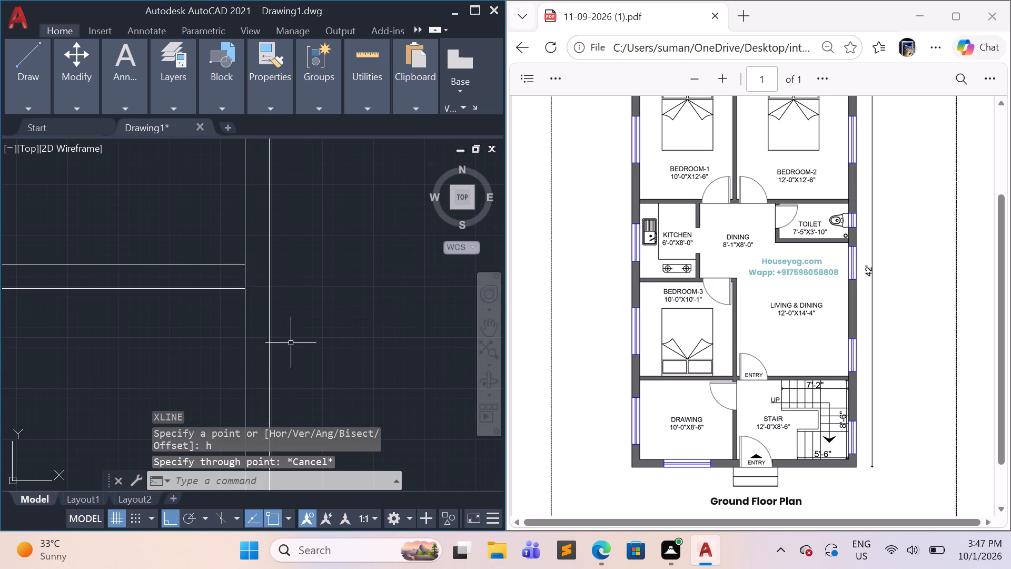
# Extend the upper face of bedroom-3's bottom partition across to the far face of the room's vertical partition.
pyautogui.scroll(-3, 292, 344)
pyautogui.write('ex')
pyautogui.press('Return')
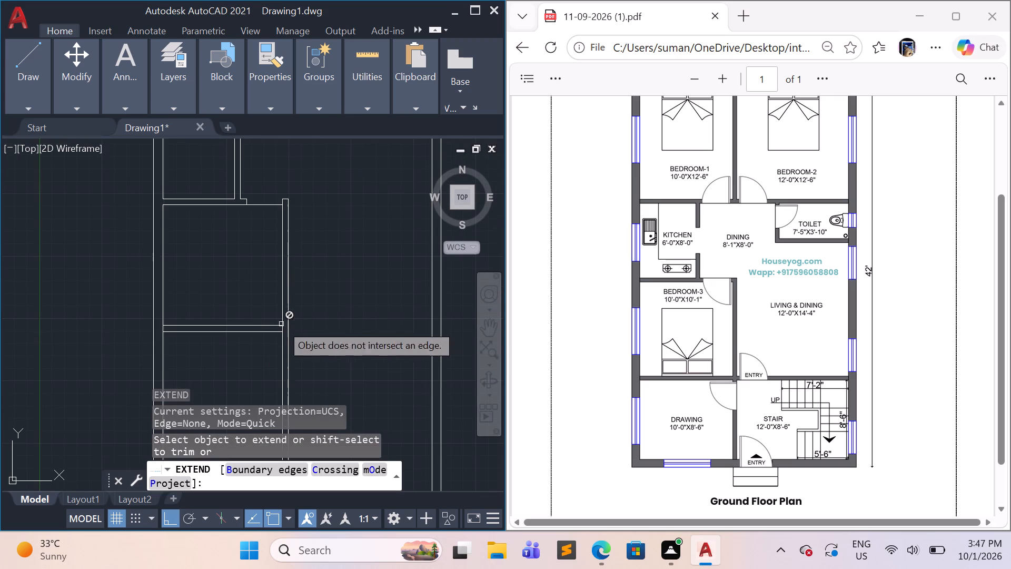
pyautogui.click(279, 325)
pyautogui.click(291, 325)
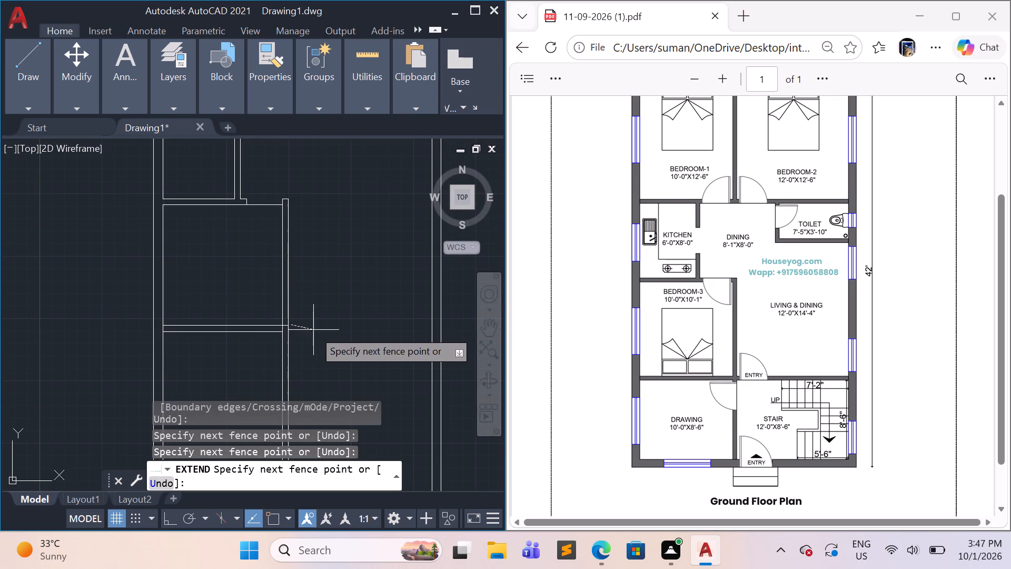
pyautogui.press('Escape')
# Extend the lower face of bedroom-3's bottom partition across to the far face of the vertical partition.
pyautogui.press('space')
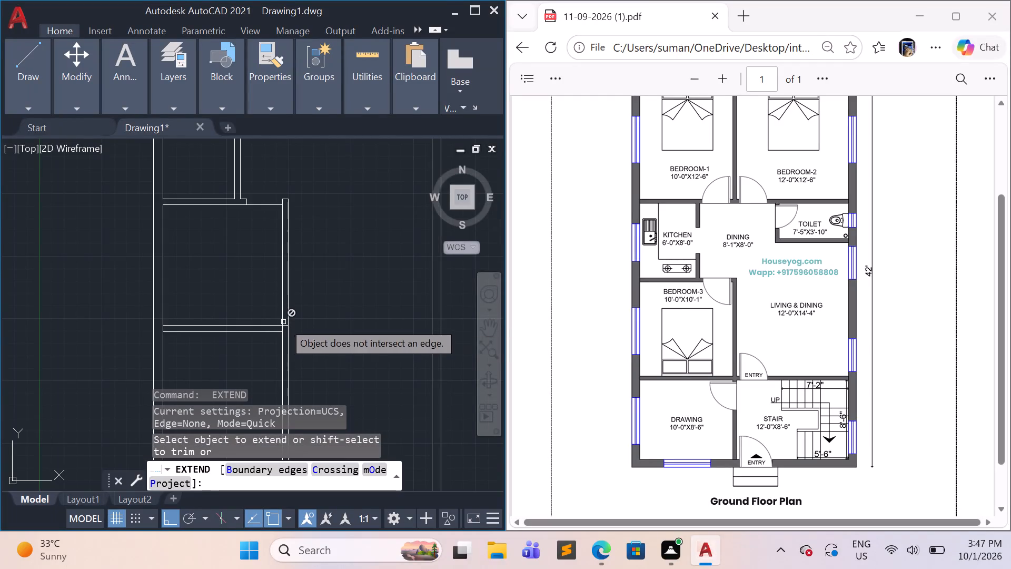
pyautogui.scroll(2, 297, 339)
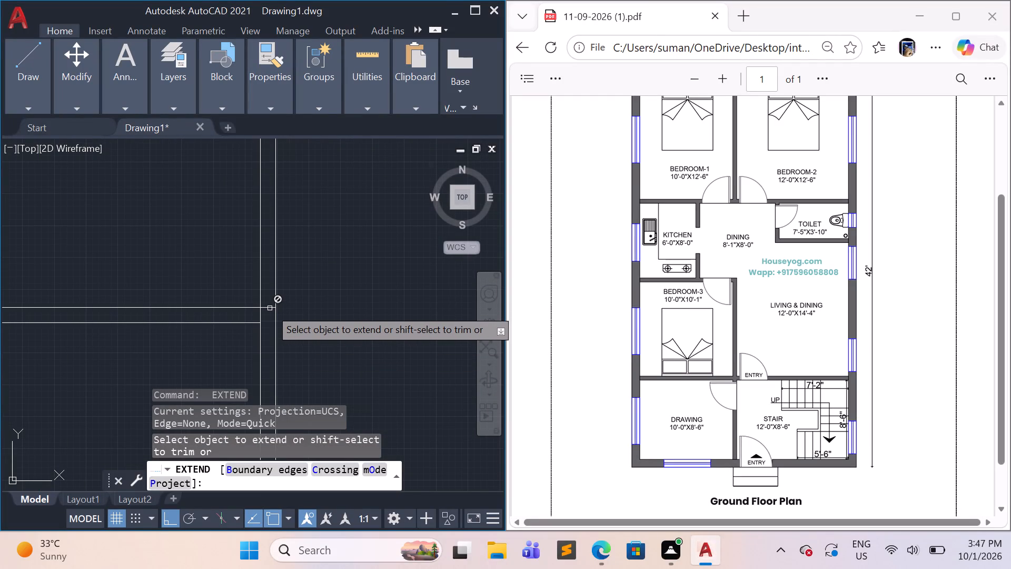
pyautogui.press('Escape')
pyautogui.press('space')
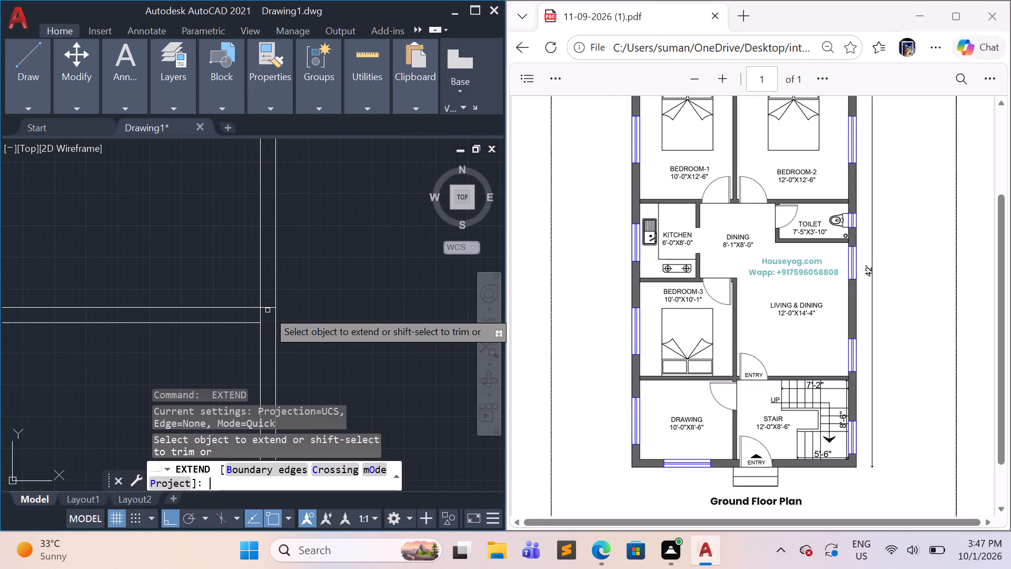
pyautogui.press('Escape')
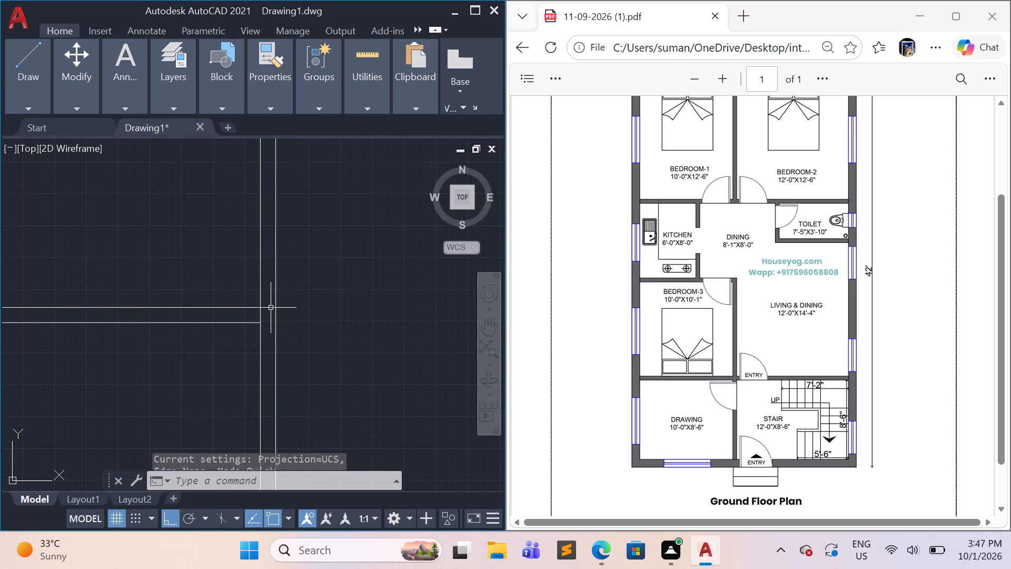
pyautogui.press('Escape')
pyautogui.write('ex')
pyautogui.press('Return')
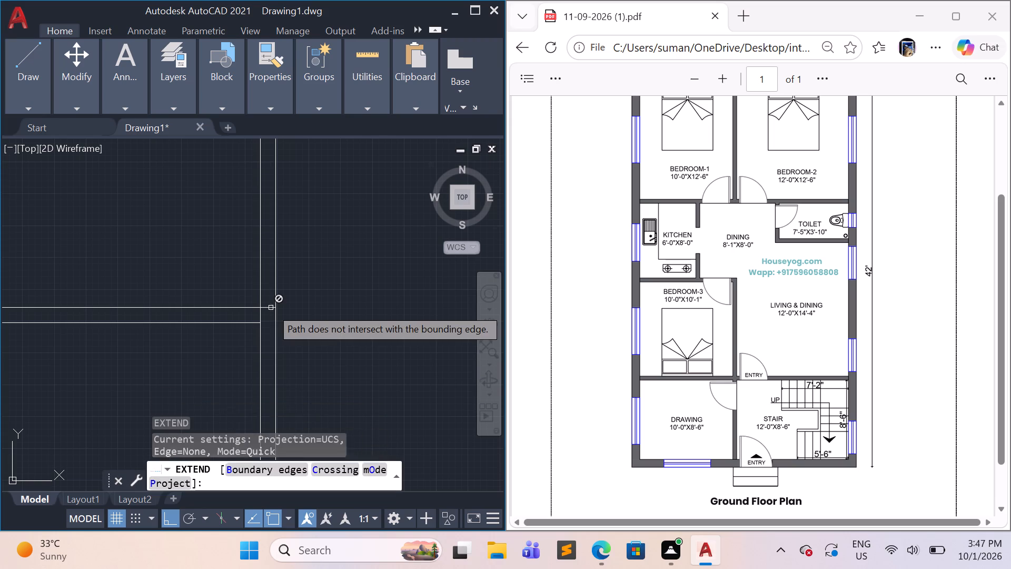
pyautogui.press('Escape')
pyautogui.press('Escape')
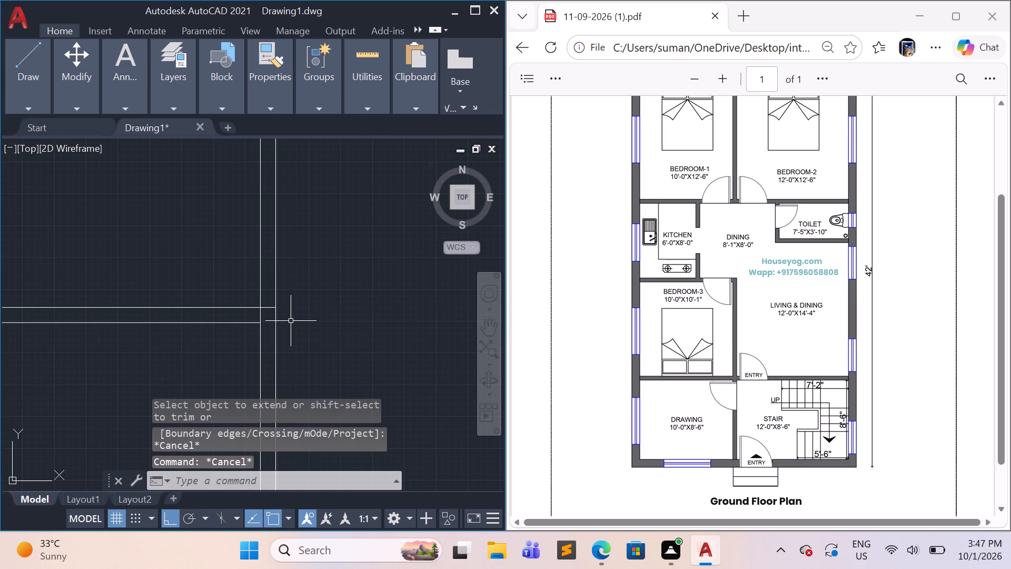
pyautogui.write('ex')
pyautogui.press('Return')
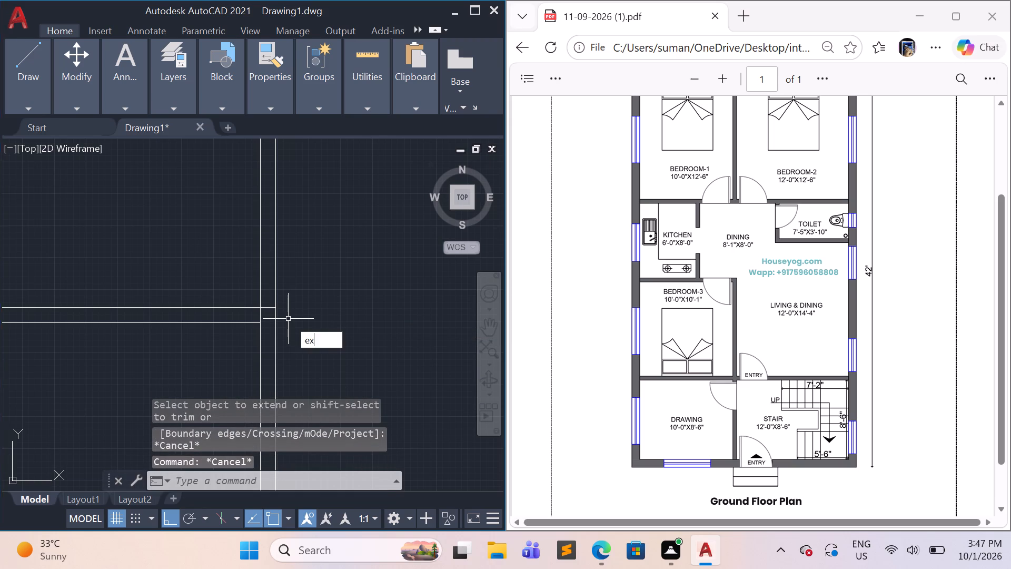
pyautogui.click(242, 324)
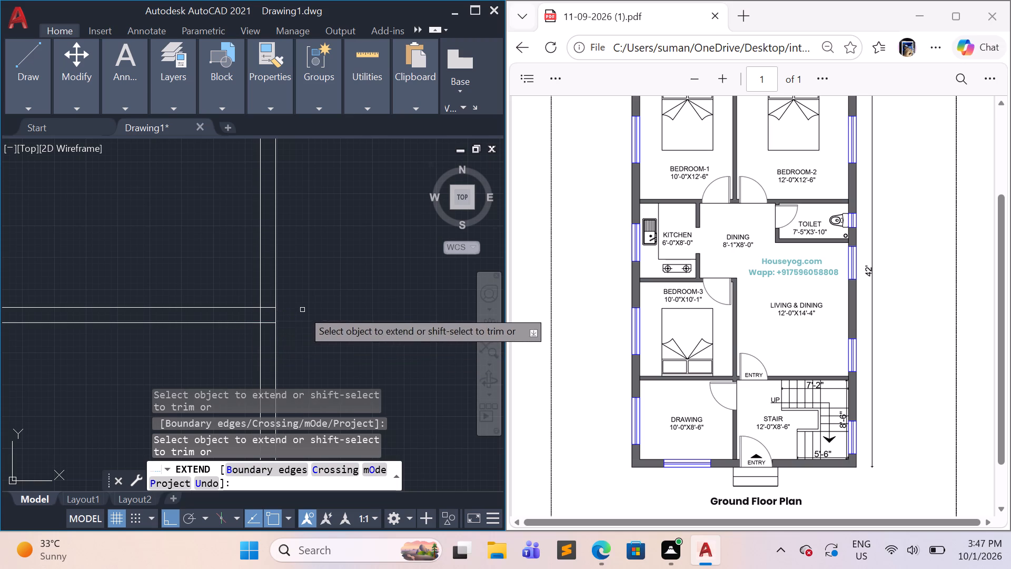
pyautogui.press('Escape')
# Draw the partition's continuation from the vertical partition to the right outer wall's inner face, 6" down, and back along its lower face.
pyautogui.scroll(-2, 306, 316)
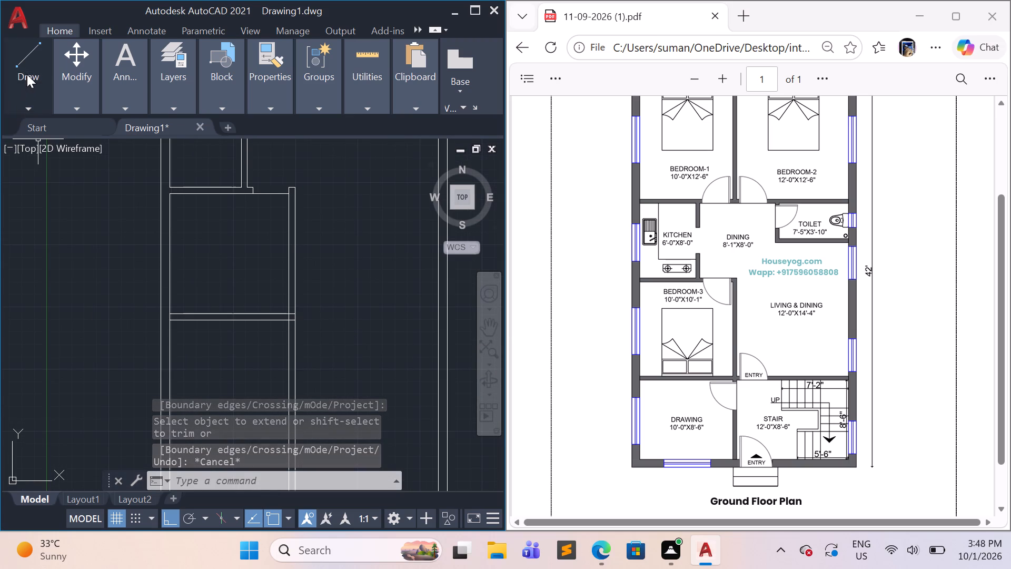
pyautogui.click(29, 109)
pyautogui.click(21, 131)
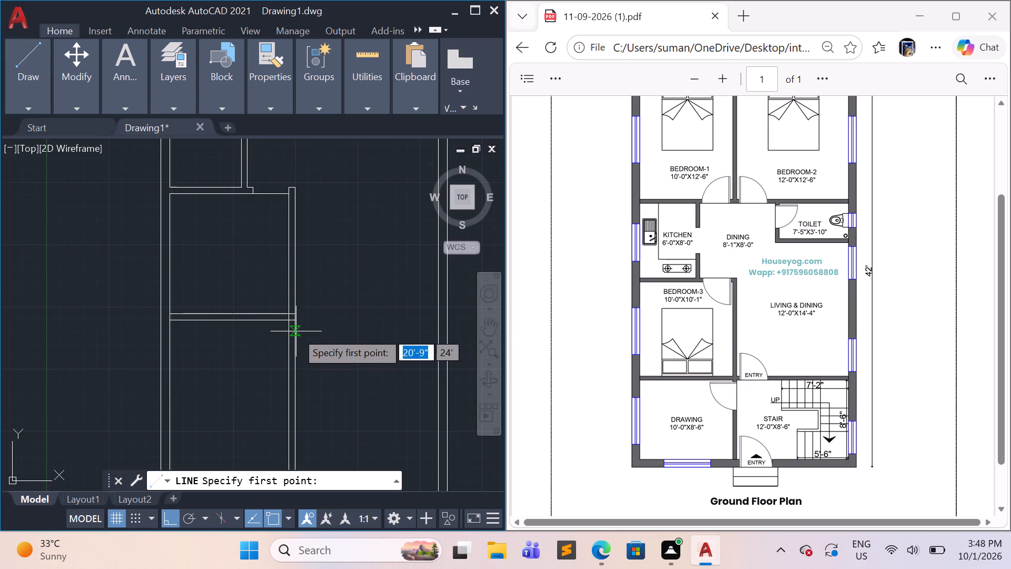
pyautogui.click(295, 310)
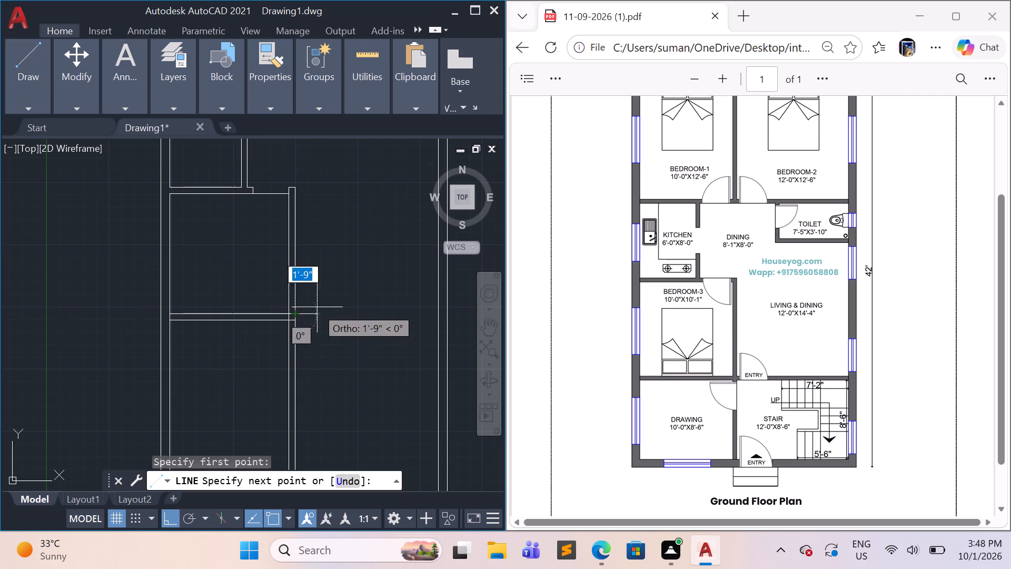
pyautogui.click(439, 317)
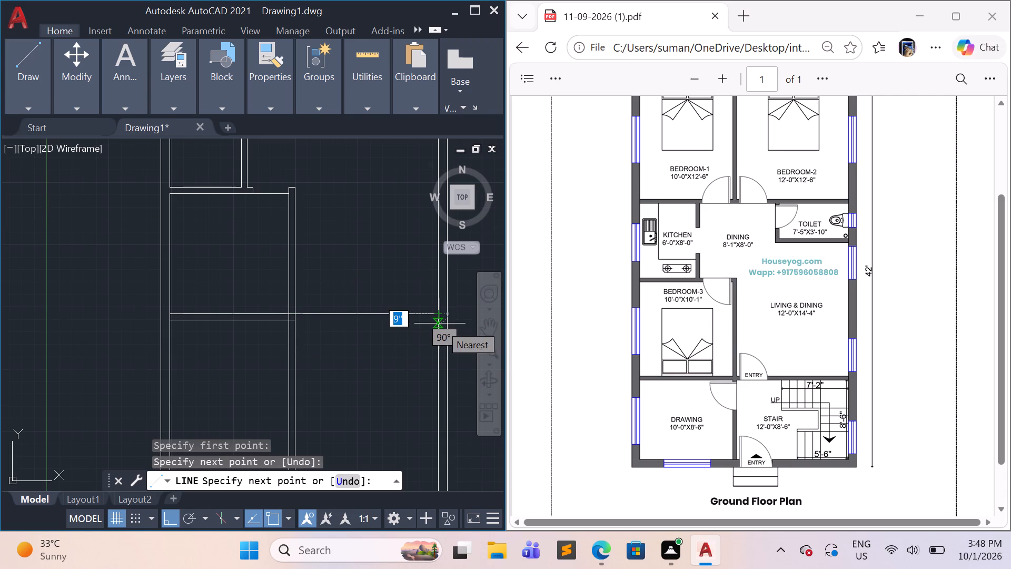
pyautogui.press('6')
pyautogui.hotkey('shift', '"')
pyautogui.press('Return')
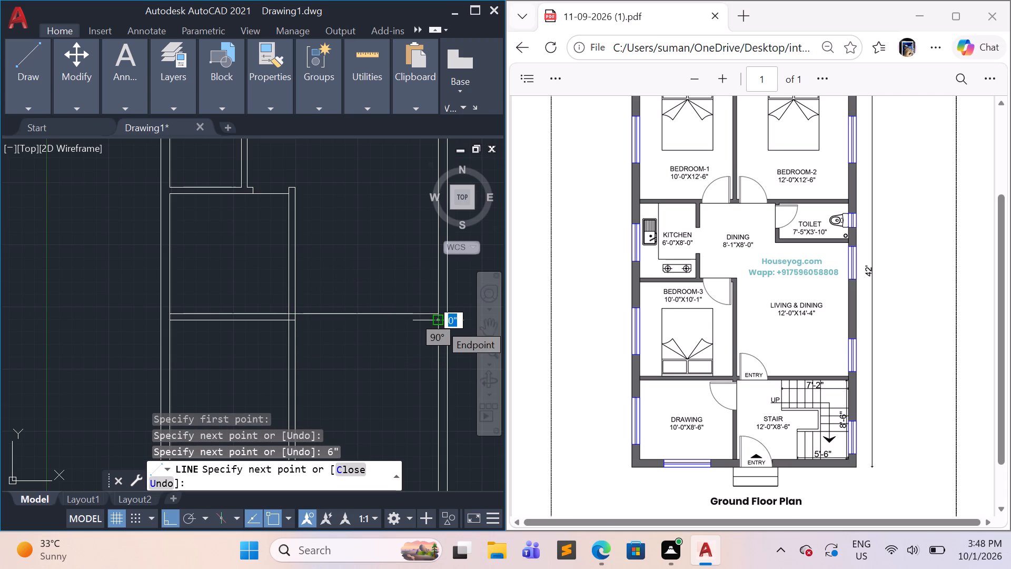
pyautogui.click(440, 323)
pyautogui.click(291, 319)
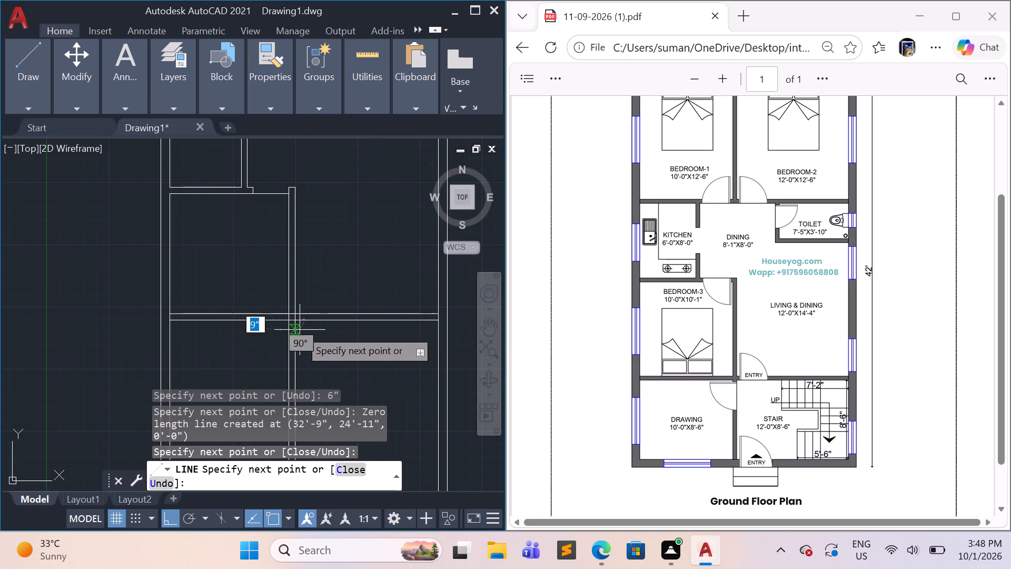
pyautogui.press('Escape')
# Trim the overlapping line segments inside the crossing of bedroom-3's bottom partition and the vertical partition to open the junction.
pyautogui.scroll(2, 290, 343)
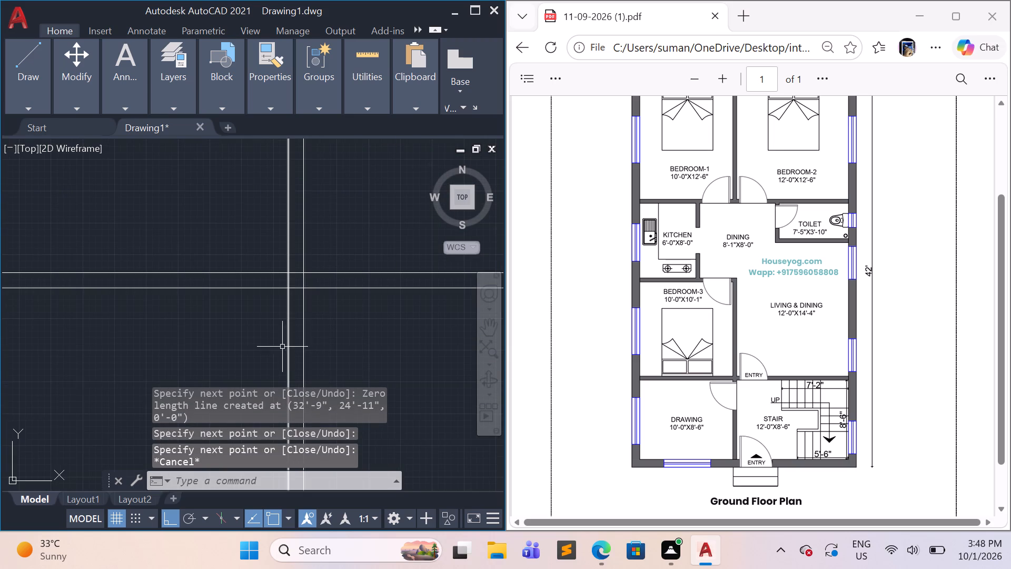
pyautogui.scroll(-1, 282, 342)
pyautogui.moveTo(327, 368); pyautogui.dragTo(343, 346, button='middle')
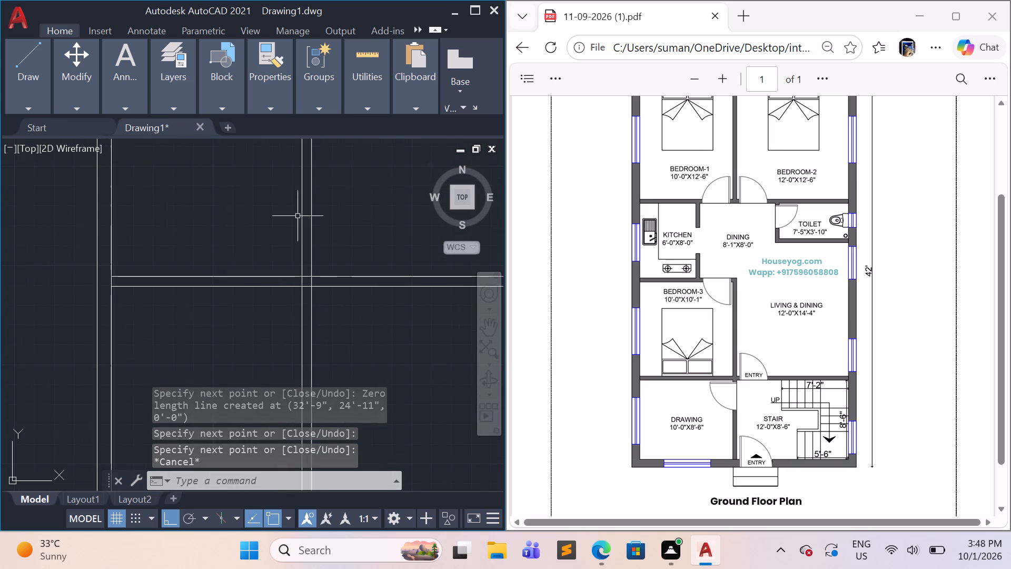
pyautogui.write('tr')
pyautogui.press('Return')
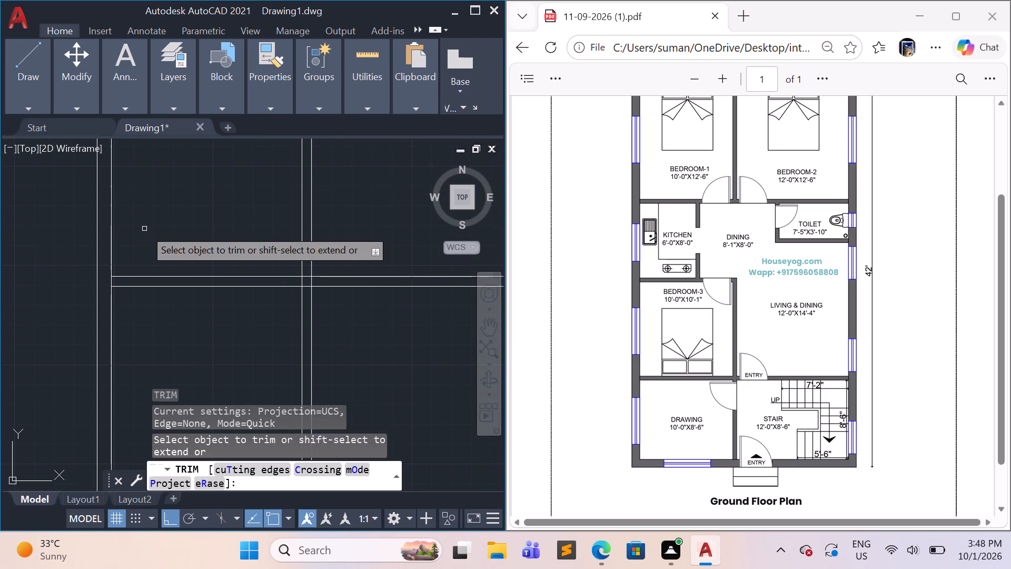
pyautogui.scroll(3, 294, 302)
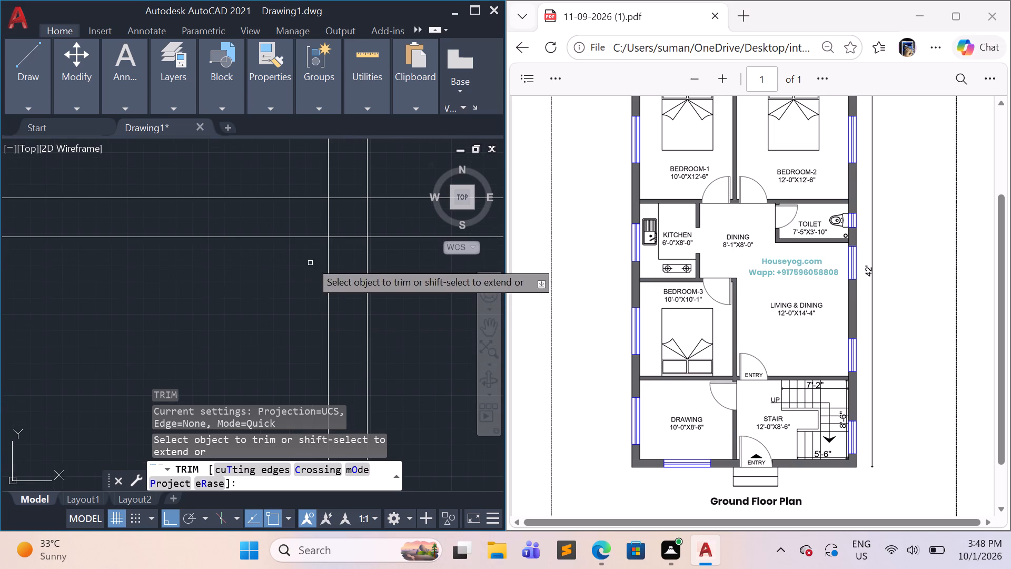
pyautogui.moveTo(281, 217); pyautogui.dragTo(401, 210)
pyautogui.moveTo(339, 183); pyautogui.dragTo(339, 210)
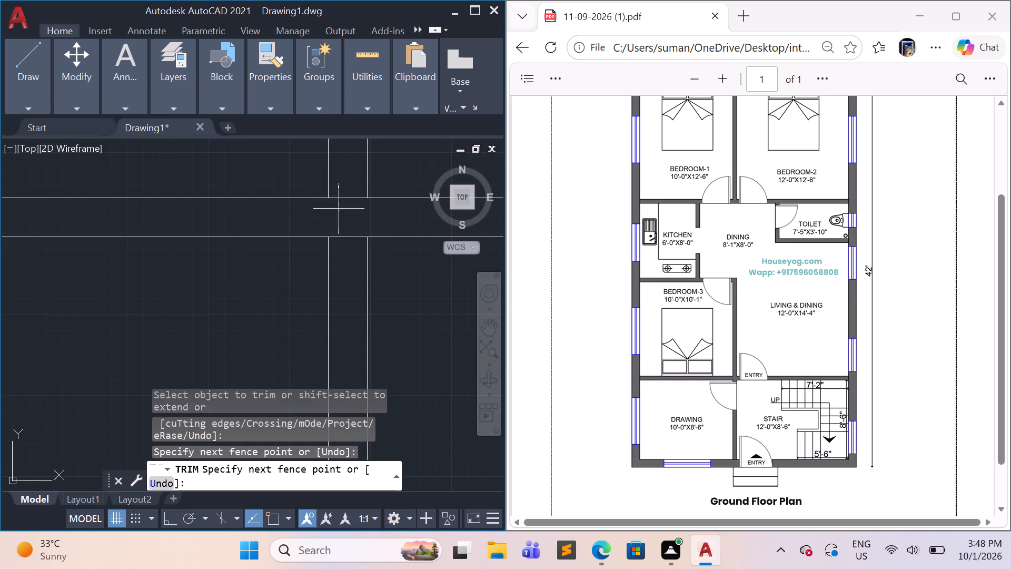
pyautogui.moveTo(339, 210); pyautogui.dragTo(345, 260)
# Trim the left outer wall's inner face between the two faces of bedroom-3's bottom partition.
pyautogui.scroll(-4, 354, 283)
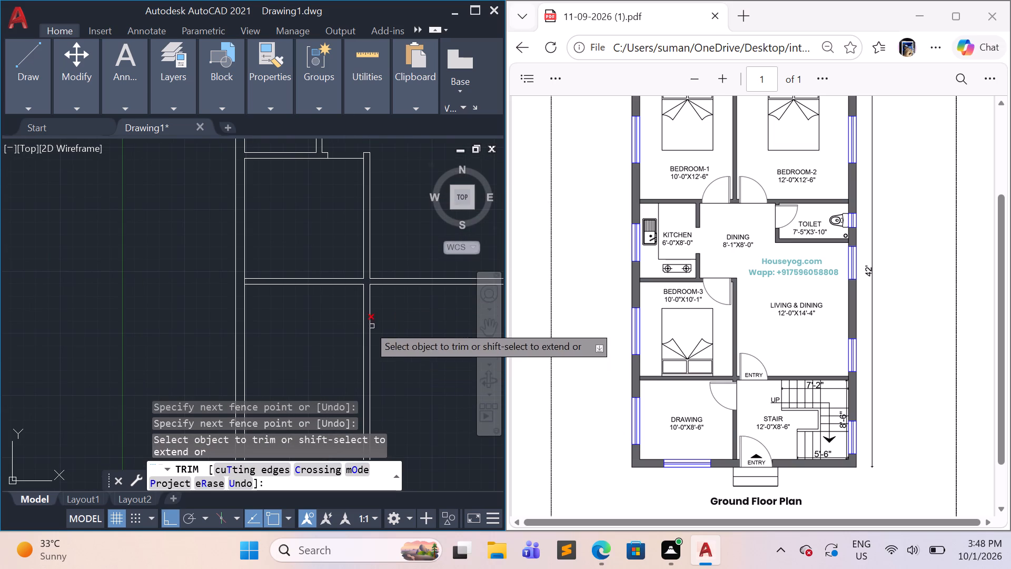
pyautogui.scroll(4, 229, 271)
pyautogui.moveTo(331, 337); pyautogui.dragTo(313, 342)
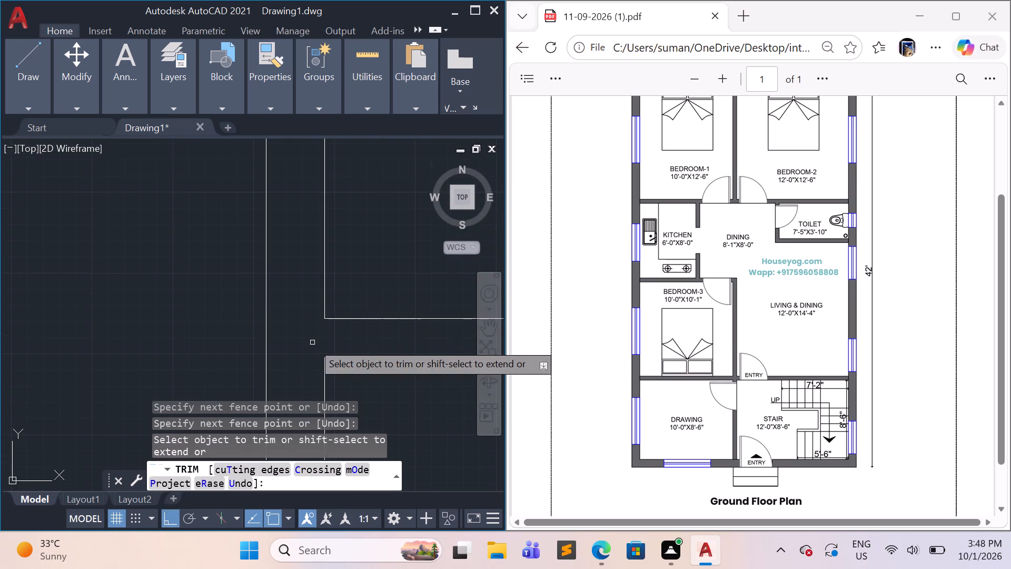
# Trim bedroom-3's top face line between the kitchen wall's end and the vertical partition to open the doorway.
pyautogui.scroll(-5, 334, 345)
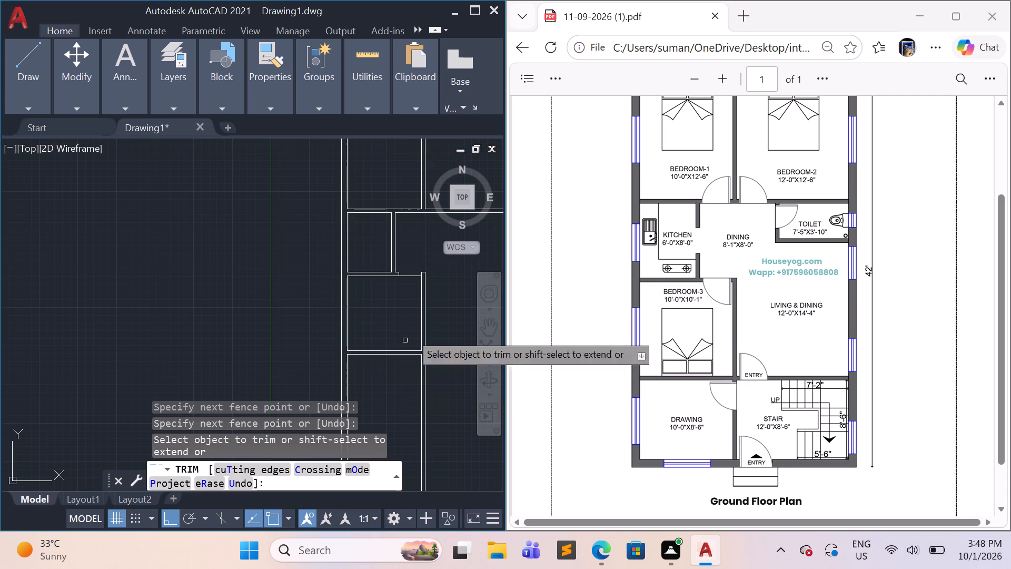
pyautogui.click(409, 277)
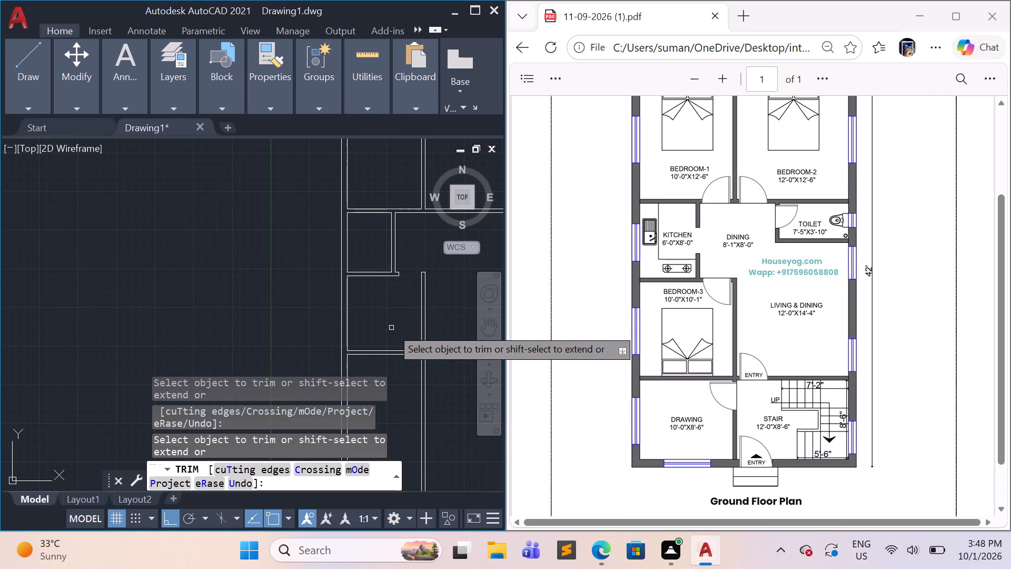
# Trim the right outer wall's inner face between the two faces of the extended horizontal partition.
pyautogui.moveTo(383, 317); pyautogui.dragTo(256, 203, button='middle')
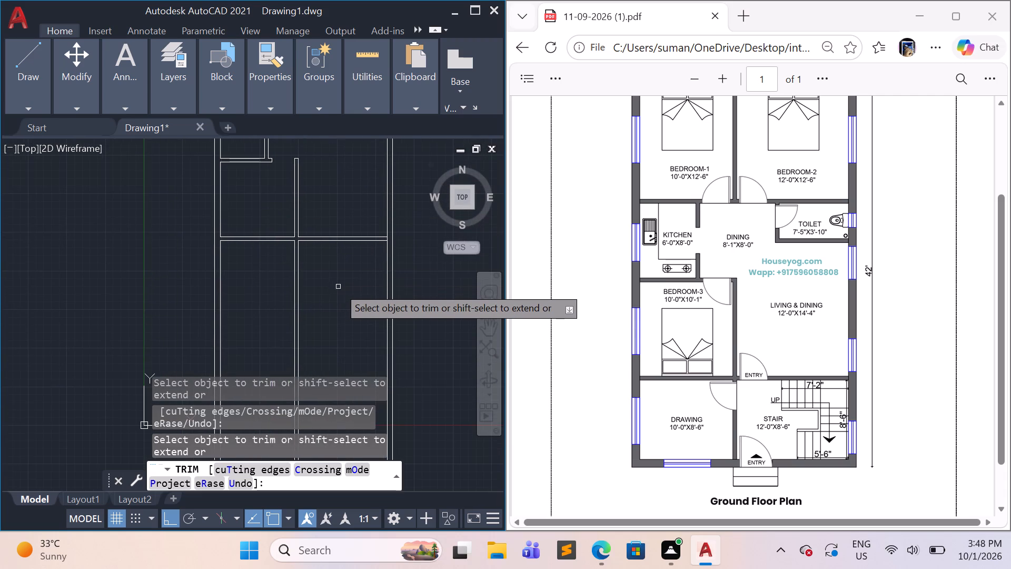
pyautogui.scroll(1, 339, 286)
pyautogui.scroll(3, 425, 210)
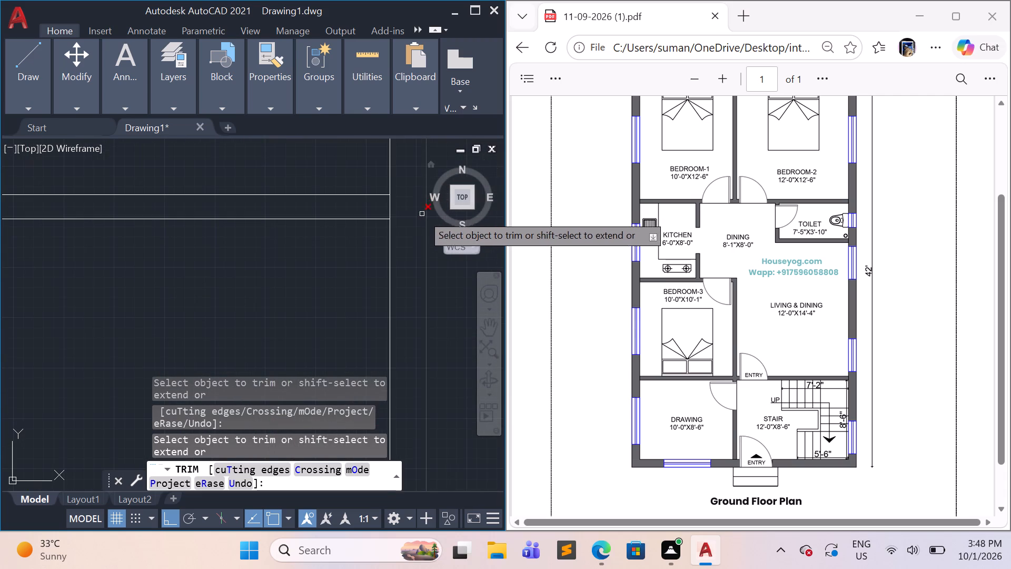
pyautogui.click(391, 211)
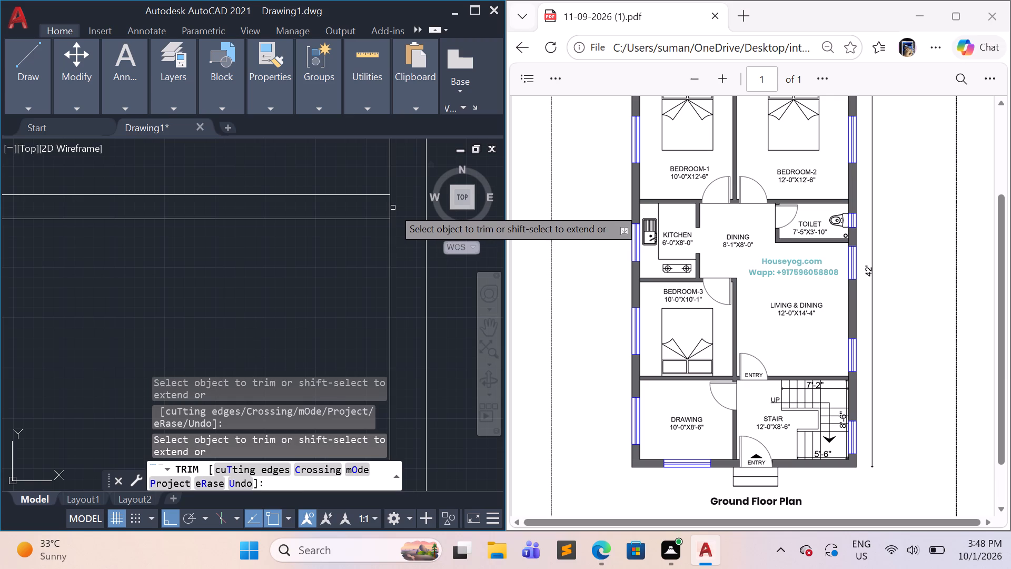
pyautogui.click(393, 208)
pyautogui.click(381, 210)
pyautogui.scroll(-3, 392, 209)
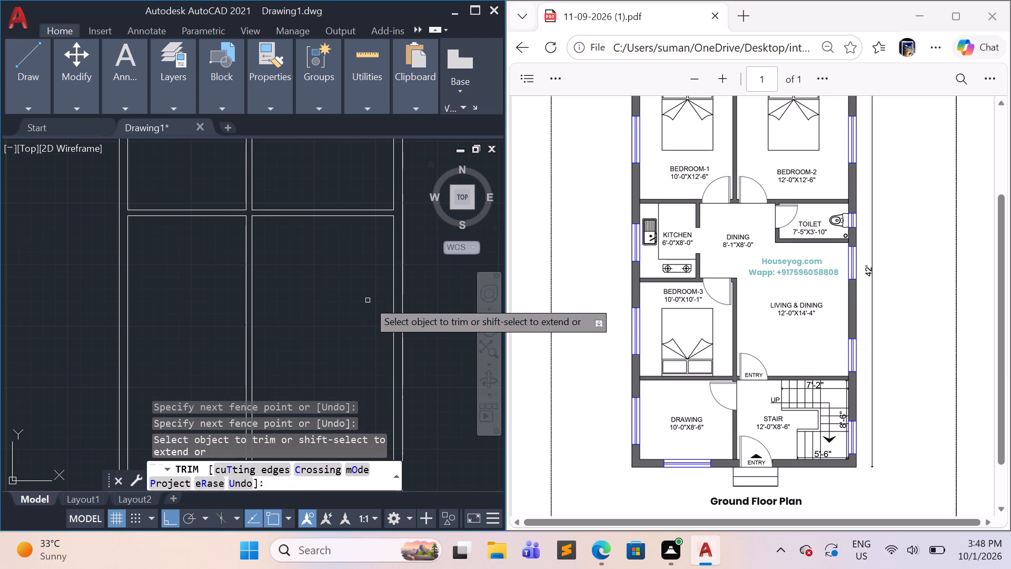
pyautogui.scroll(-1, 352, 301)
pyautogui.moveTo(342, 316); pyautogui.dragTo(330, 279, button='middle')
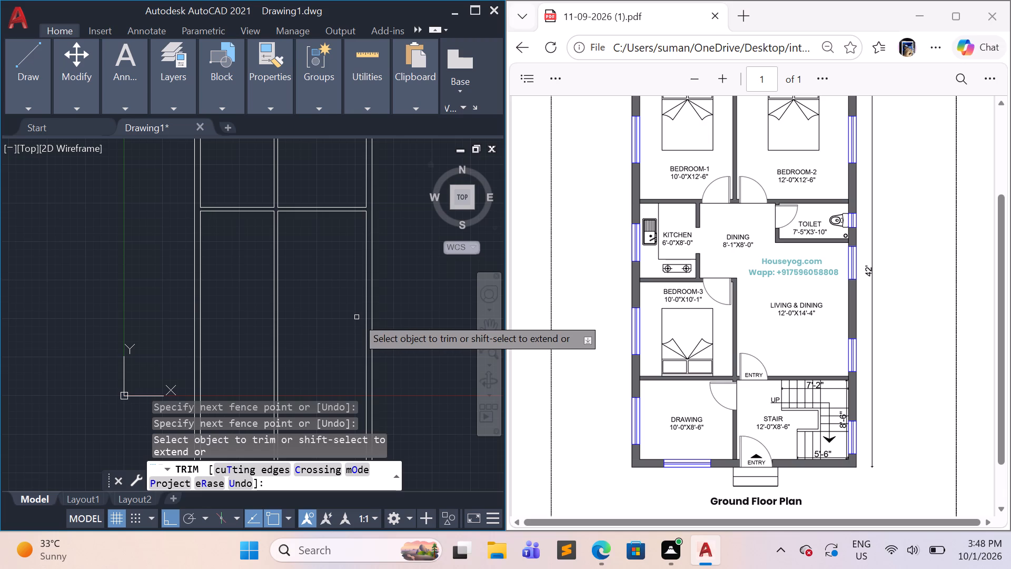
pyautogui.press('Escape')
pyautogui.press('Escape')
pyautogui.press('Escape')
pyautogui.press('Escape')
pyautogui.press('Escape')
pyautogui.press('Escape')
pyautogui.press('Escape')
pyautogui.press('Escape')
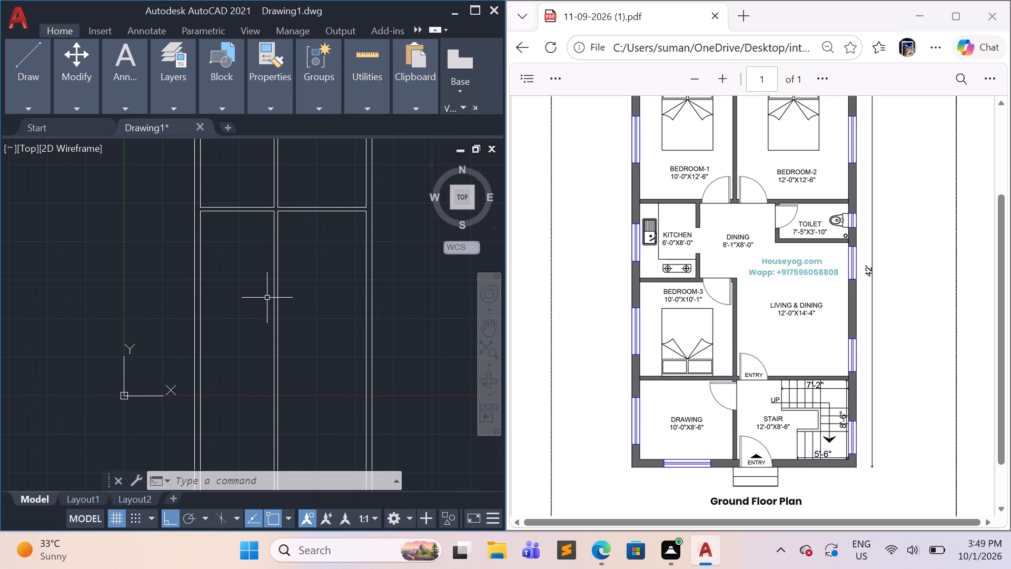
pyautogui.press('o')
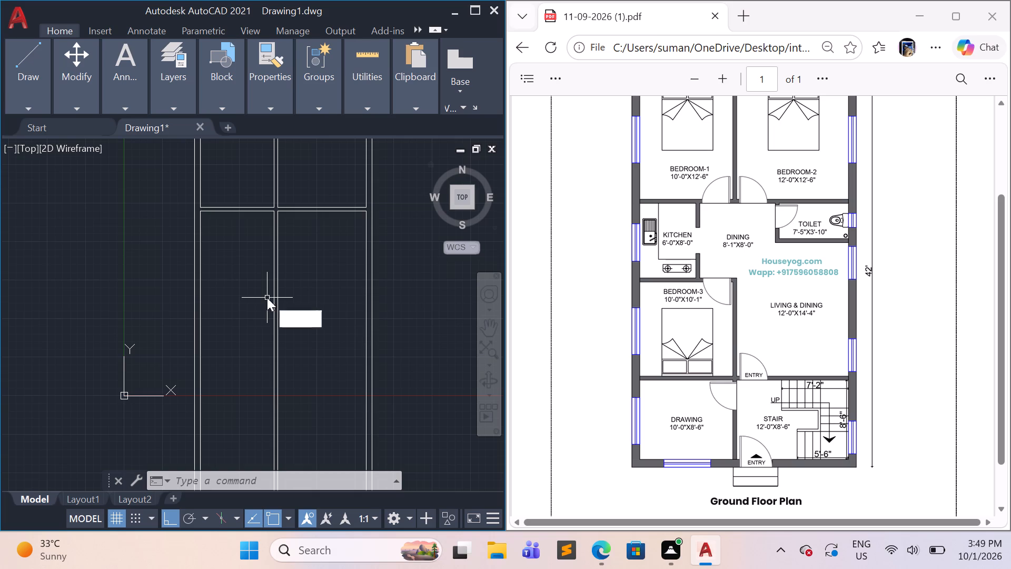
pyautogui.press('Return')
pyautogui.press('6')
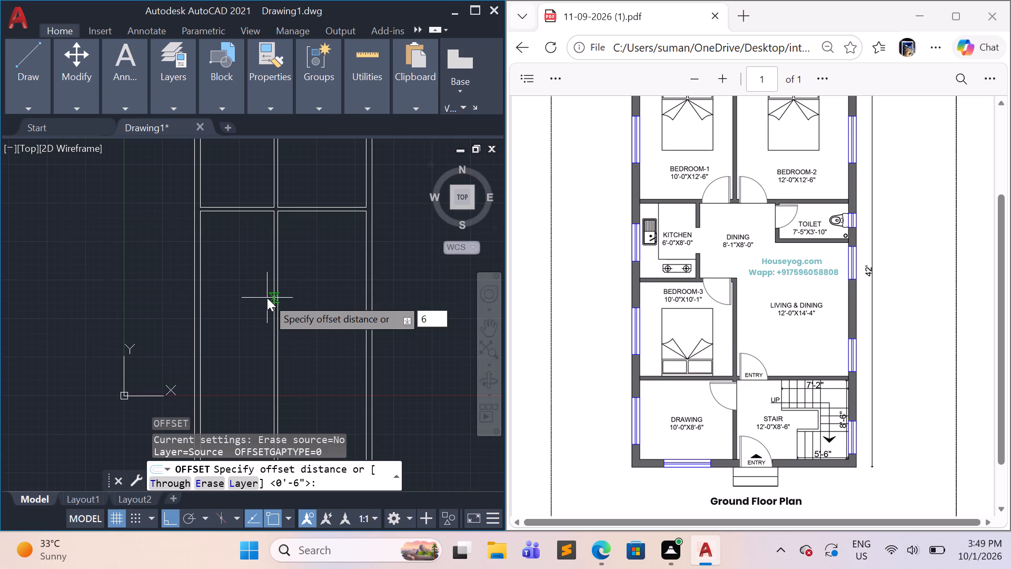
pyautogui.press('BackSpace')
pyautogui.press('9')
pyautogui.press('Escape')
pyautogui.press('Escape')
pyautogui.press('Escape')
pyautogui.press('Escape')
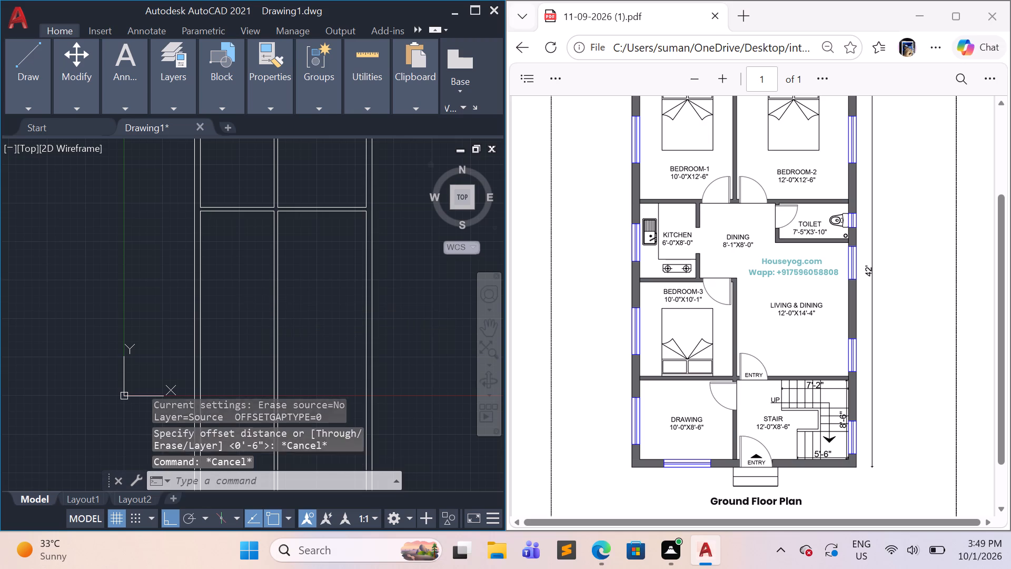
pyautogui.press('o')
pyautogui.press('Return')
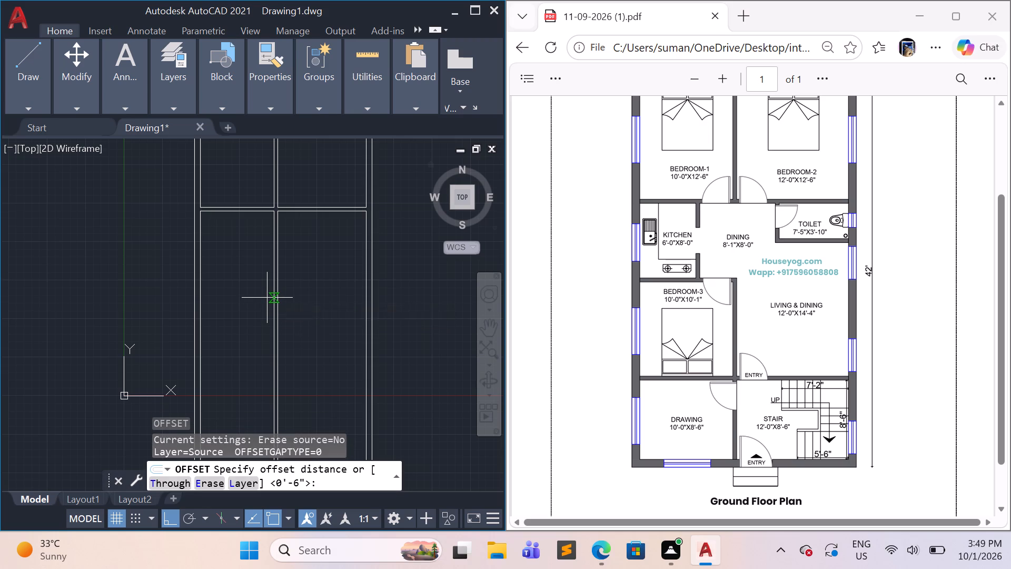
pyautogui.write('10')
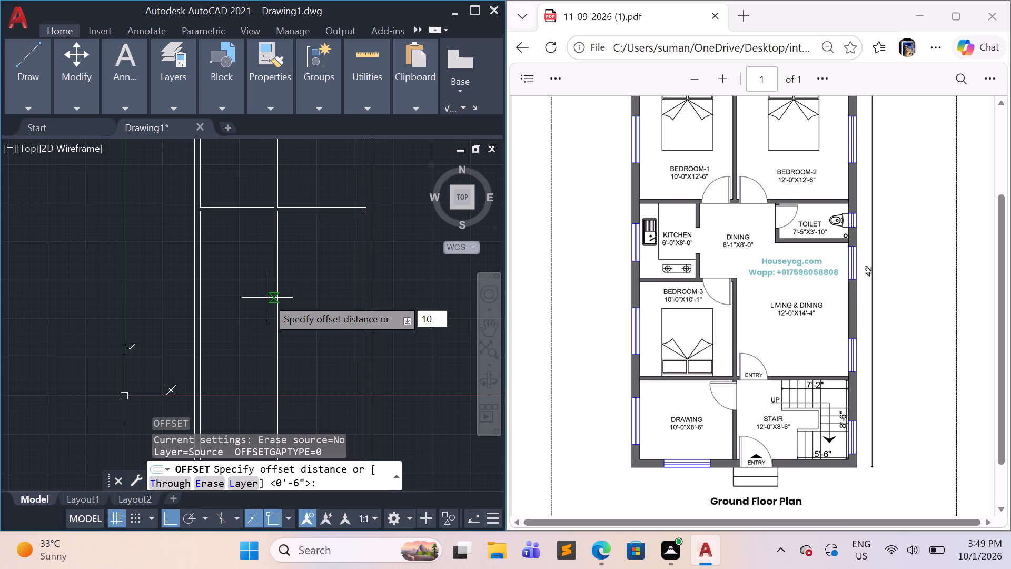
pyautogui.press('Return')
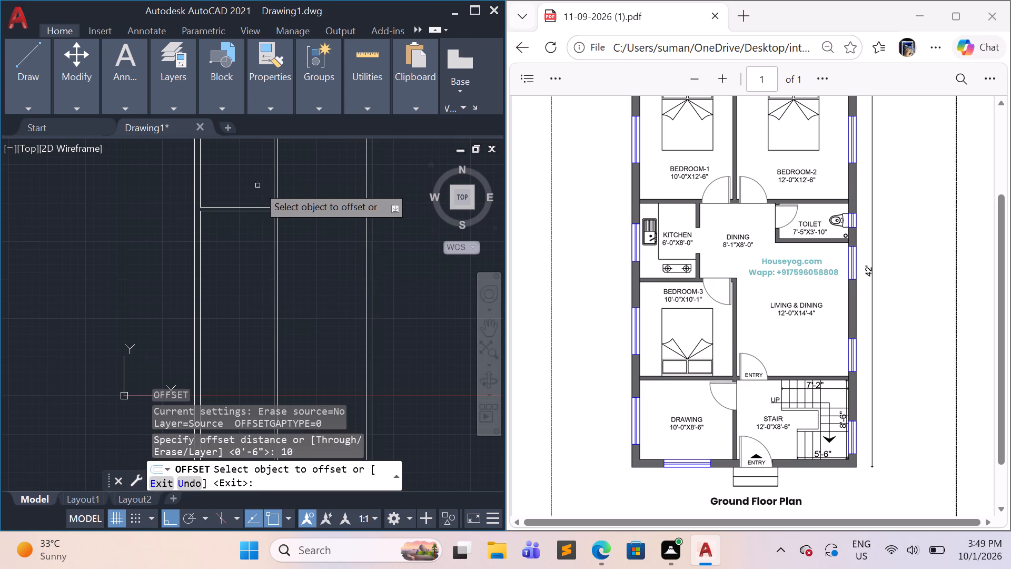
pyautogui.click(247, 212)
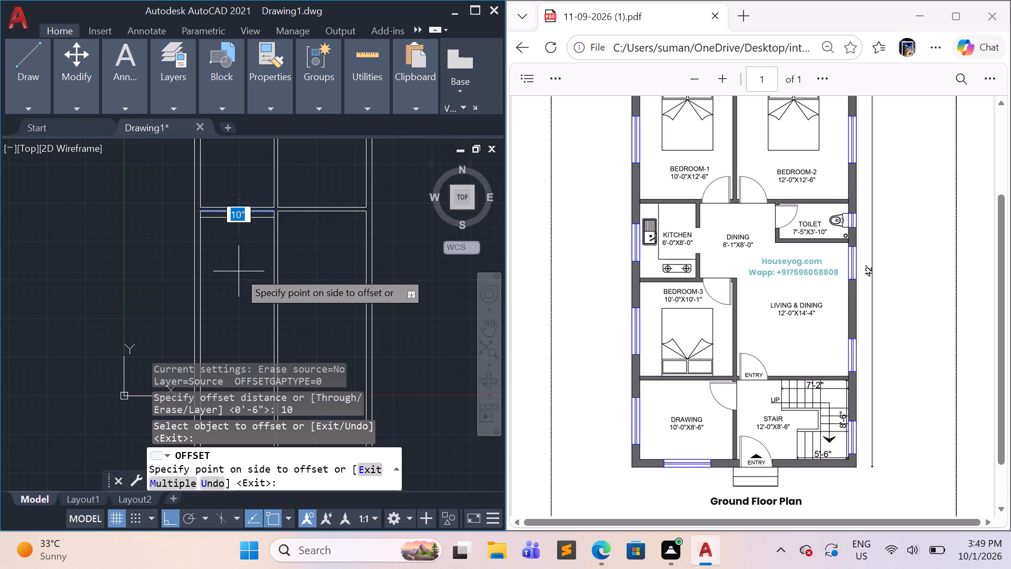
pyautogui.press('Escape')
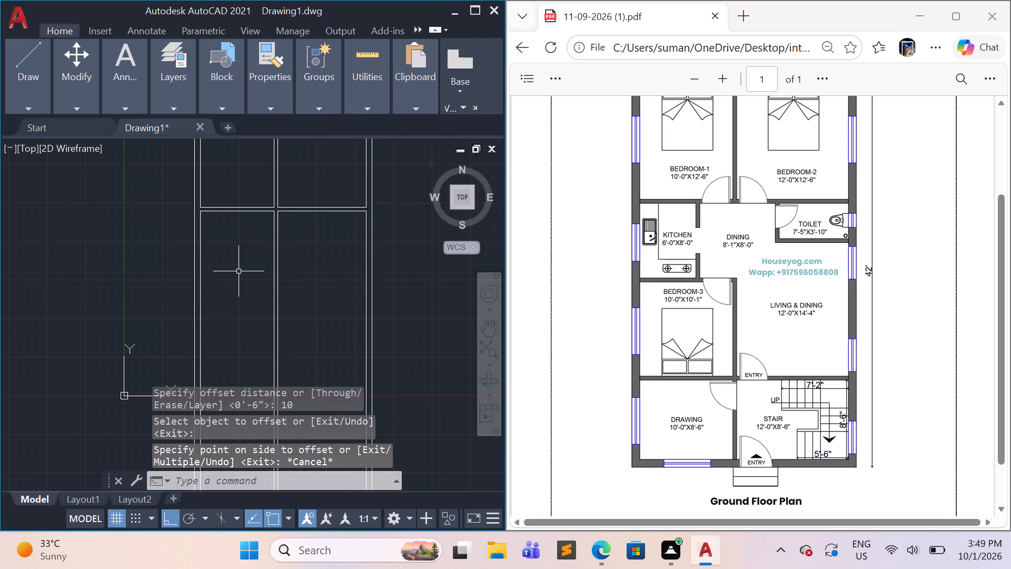
# Offset the lower face of bedroom-3's bottom partition 10' downward to mark the drawing room's bottom wall.
pyautogui.press('o')
pyautogui.press('Return')
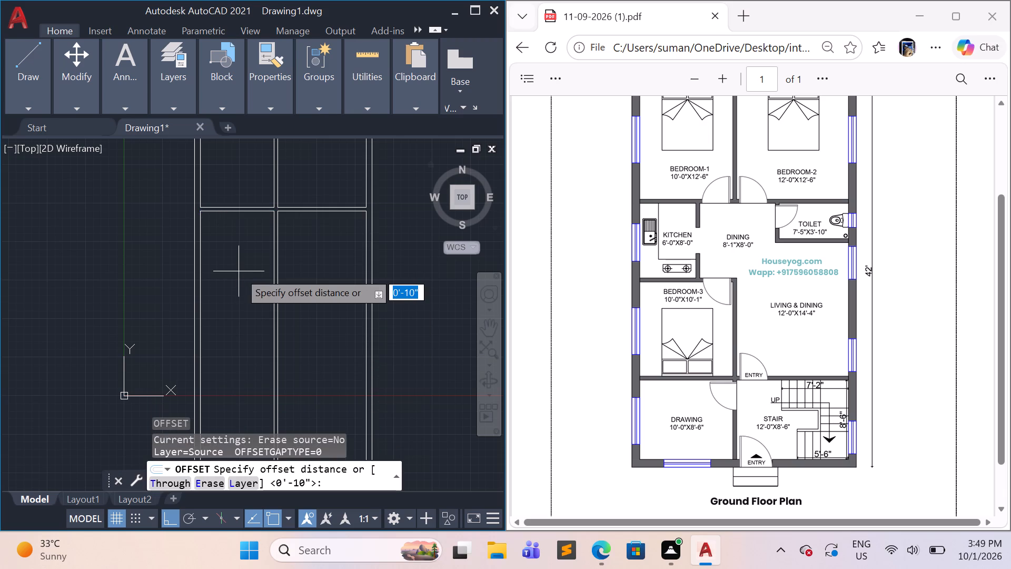
pyautogui.write("10'")
pyautogui.press('Return')
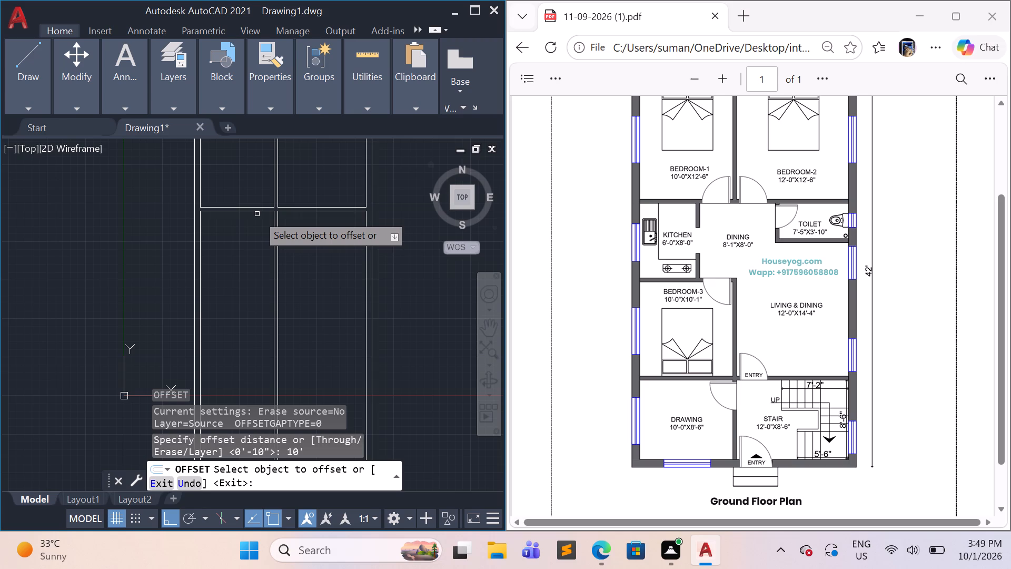
pyautogui.click(261, 213)
pyautogui.click(252, 262)
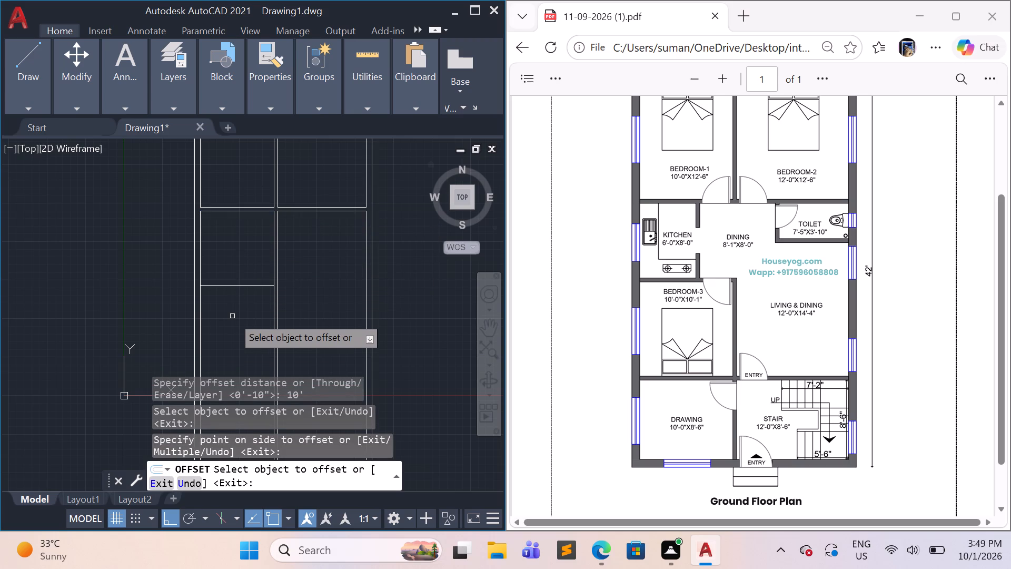
pyautogui.press('space')
# Offset the drawing room's bottom wall line 9" downward to form the wall's outer face.
pyautogui.press('space')
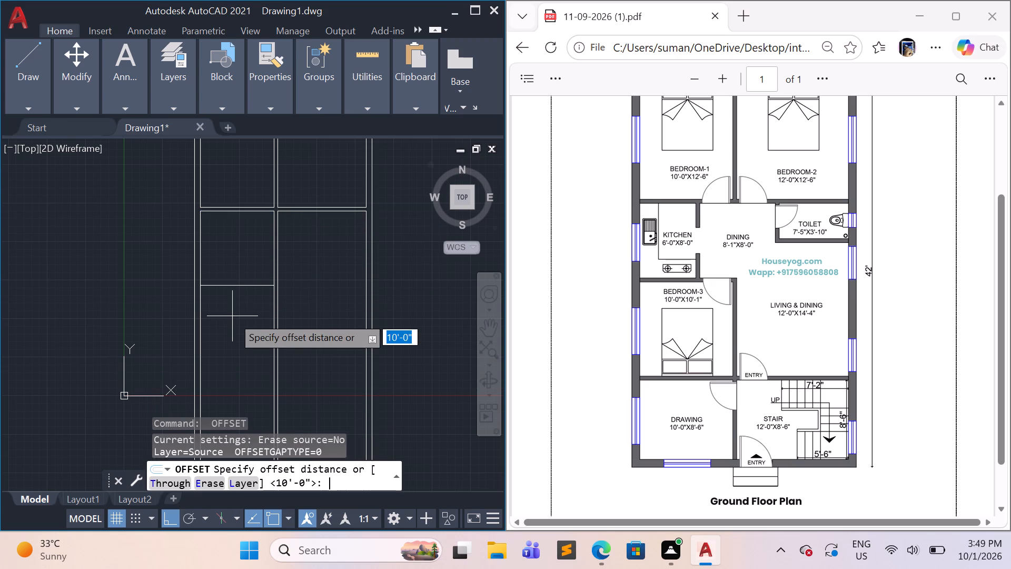
pyautogui.write('9"')
pyautogui.press('Return')
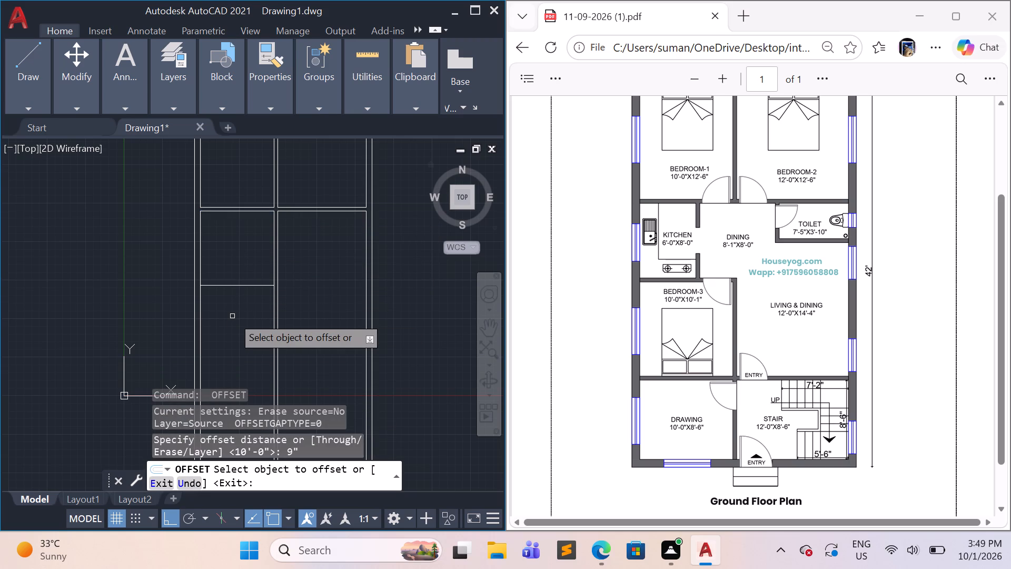
pyautogui.click(241, 287)
pyautogui.click(234, 307)
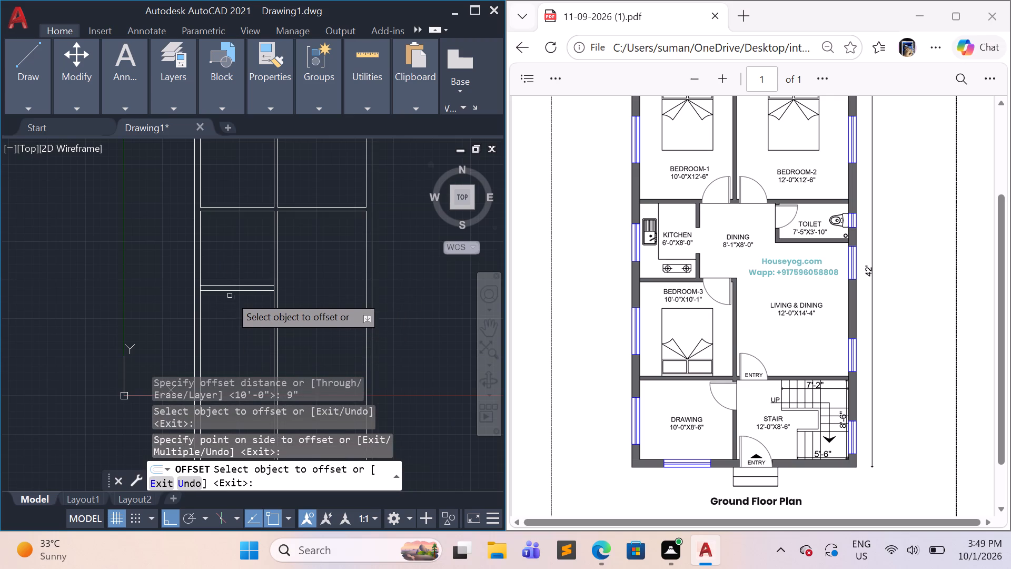
pyautogui.scroll(1, 184, 284)
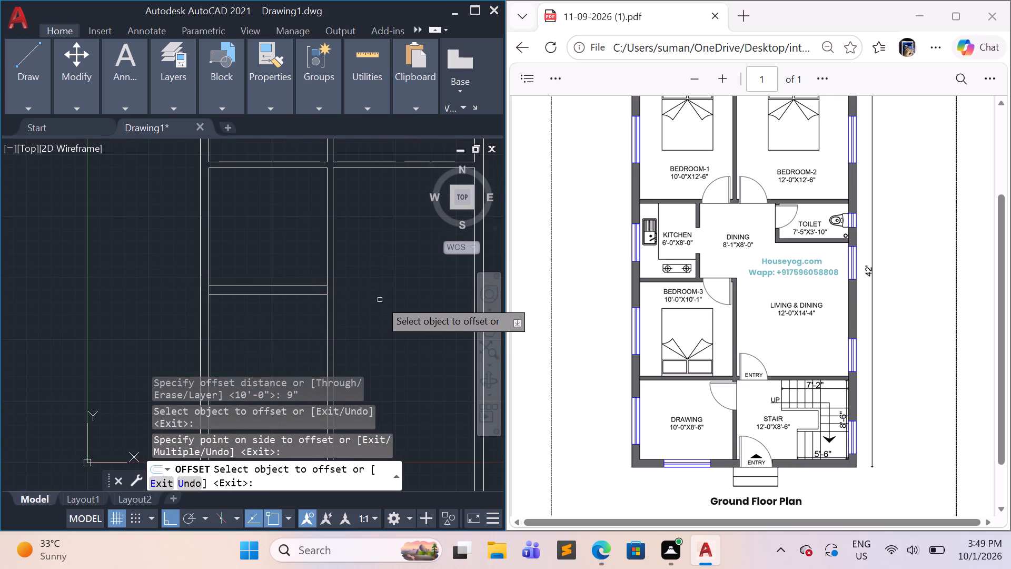
pyautogui.moveTo(380, 300); pyautogui.dragTo(352, 268, button='middle')
pyautogui.press('Escape')
pyautogui.press('Escape')
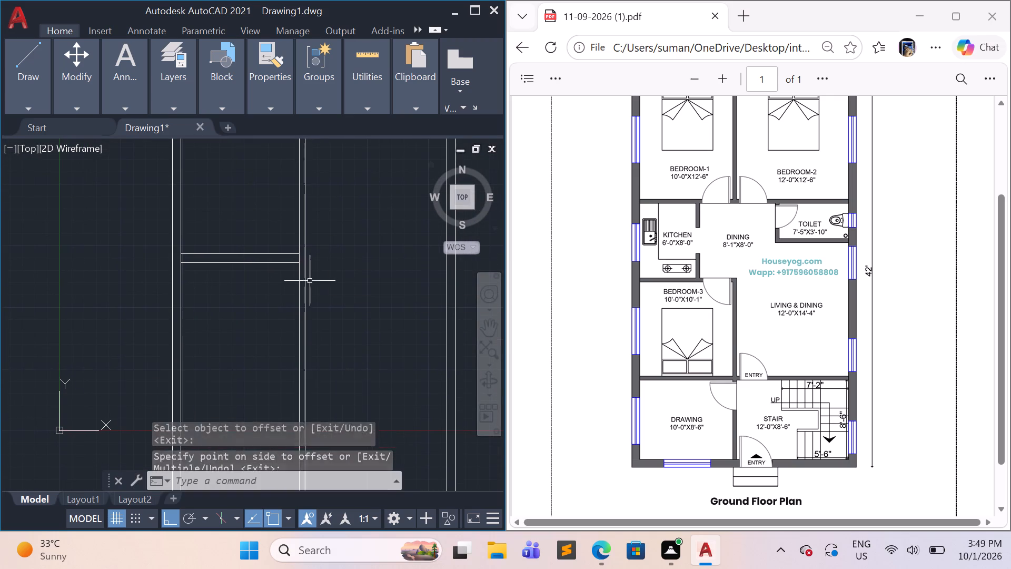
# Draw the bottom wall's inner face line from the vertical partition to the right outer wall's inner face, with a 9" segment downward.
pyautogui.scroll(-1, 314, 312)
pyautogui.scroll(2, 288, 313)
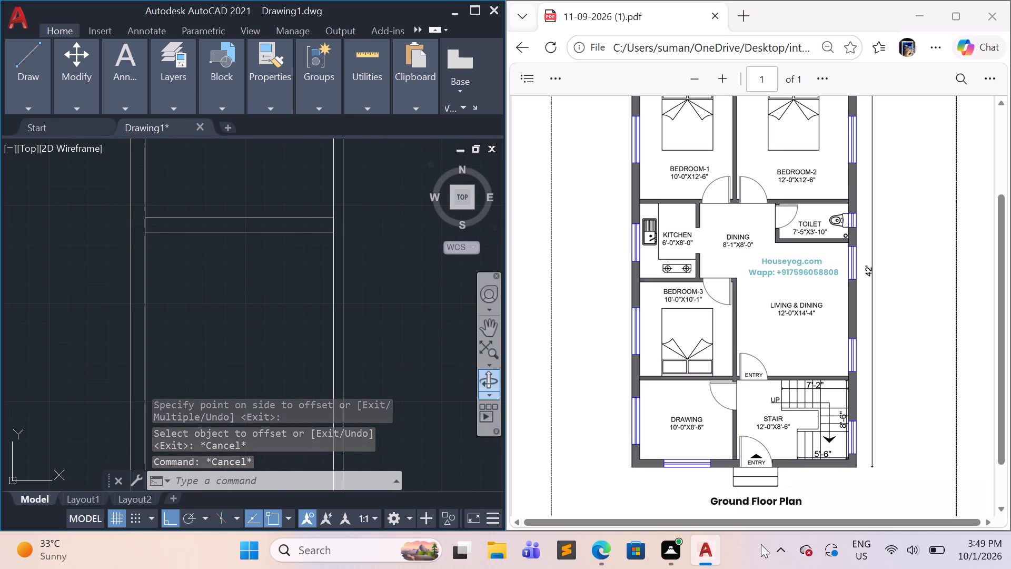
pyautogui.press('l')
pyautogui.press('Return')
pyautogui.scroll(-2, 771, 483)
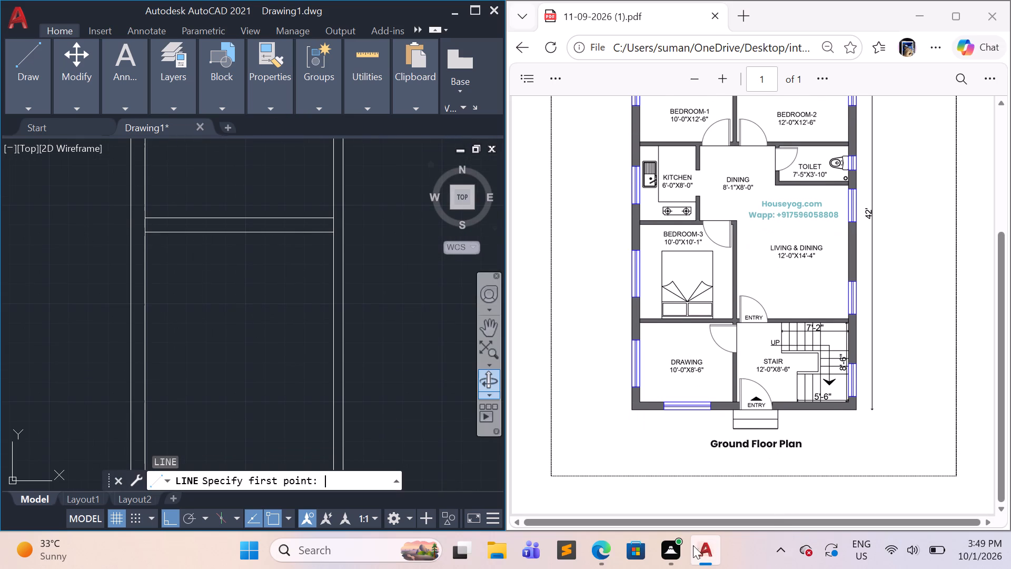
pyautogui.scroll(-1, 805, 568)
pyautogui.scroll(-2, 236, 313)
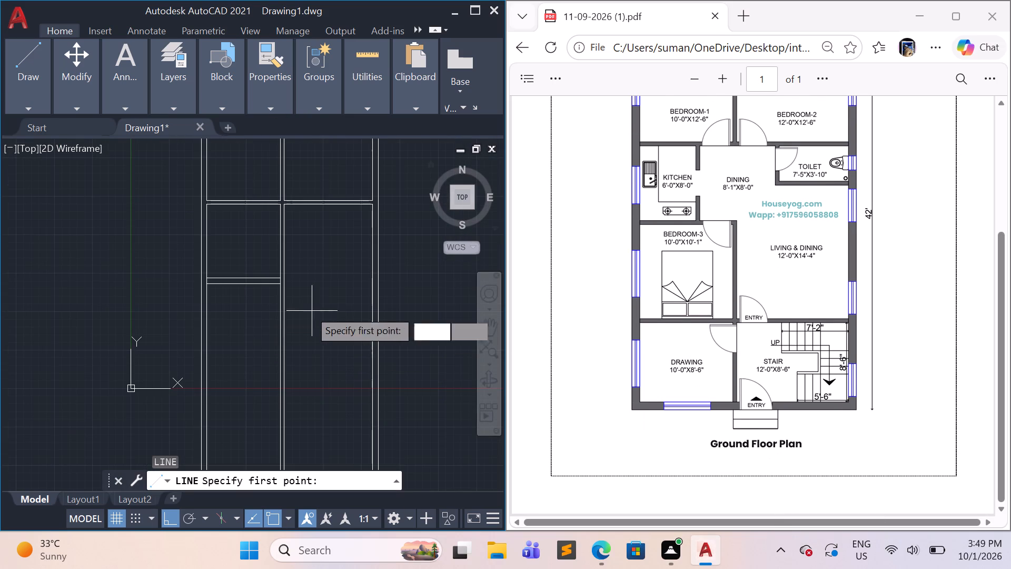
pyautogui.click(278, 280)
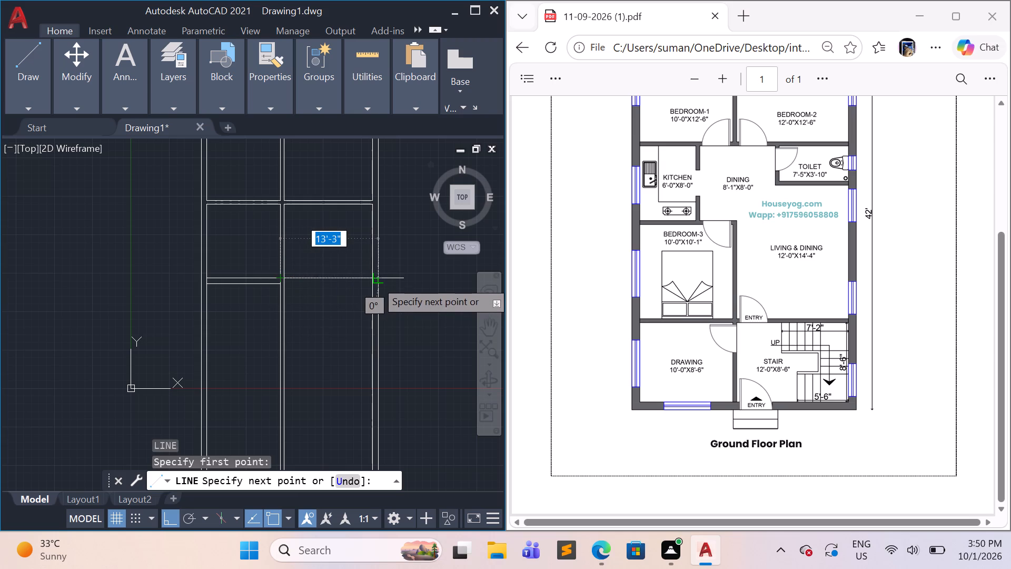
pyautogui.click(373, 279)
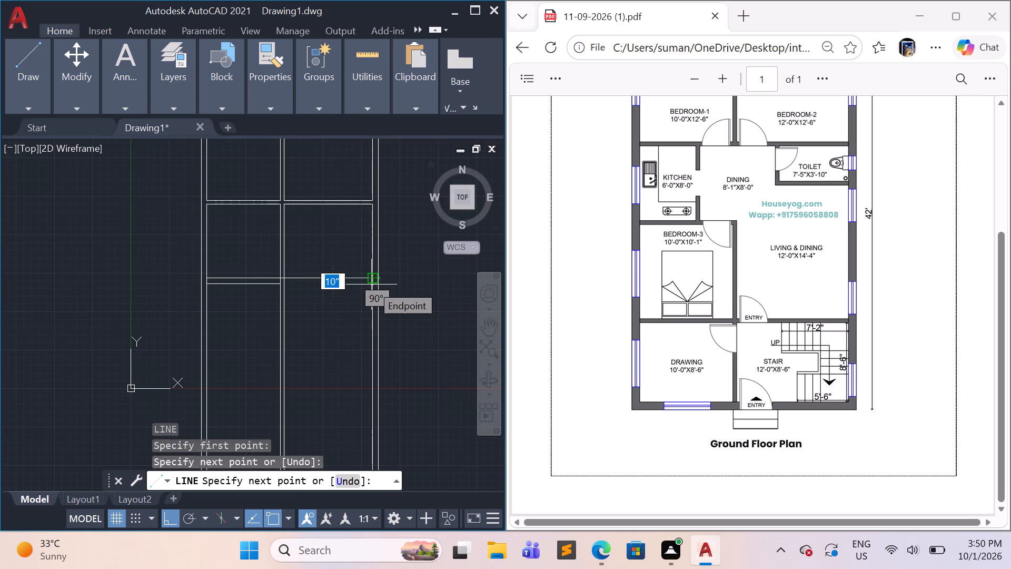
pyautogui.write('9"')
pyautogui.press('Return')
# Continue the line along the bottom wall's outer face, back to the left outer wall's outer face.
pyautogui.click(371, 284)
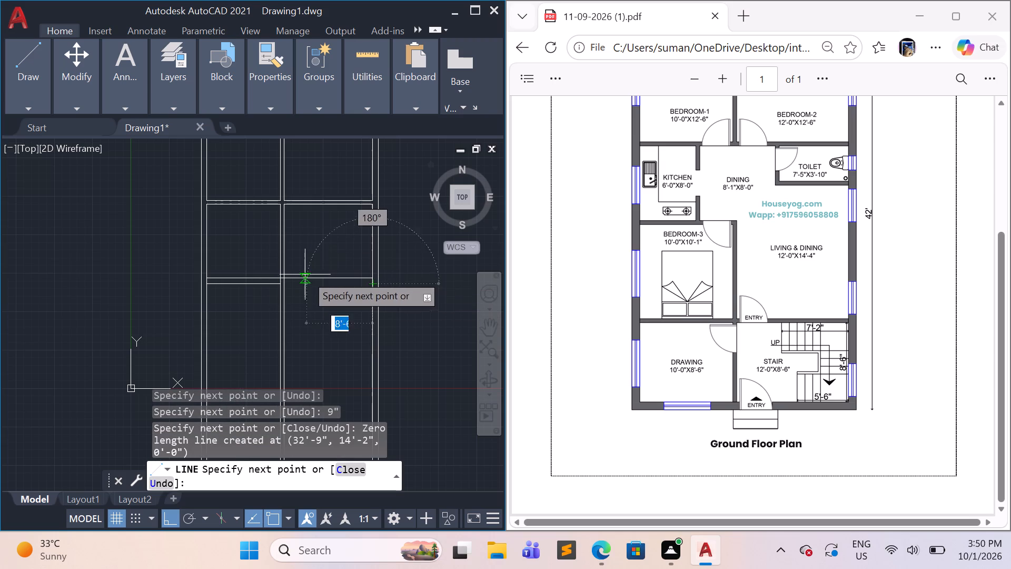
pyautogui.click(277, 281)
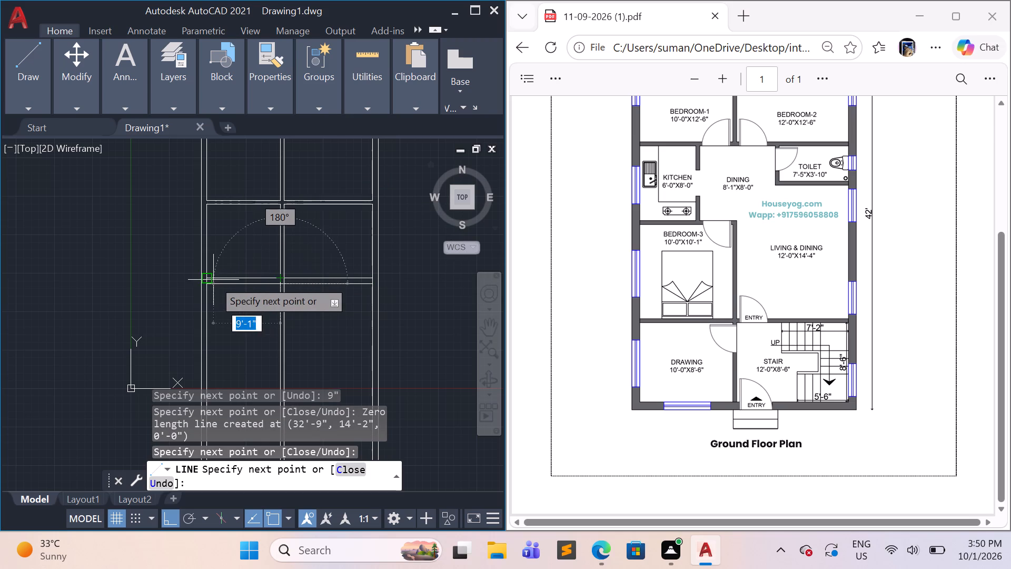
pyautogui.click(202, 288)
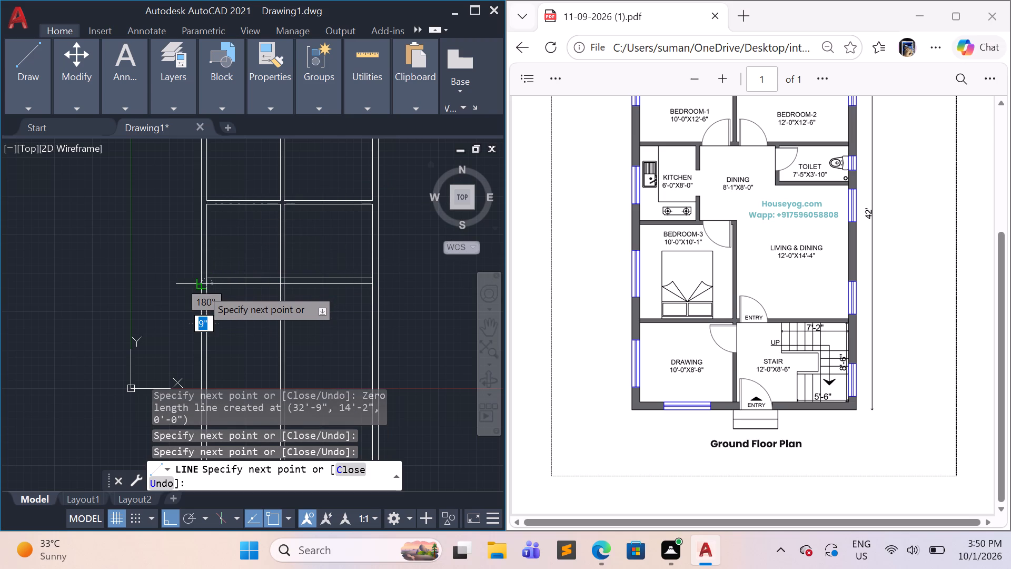
pyautogui.click(201, 288)
pyautogui.press('Escape')
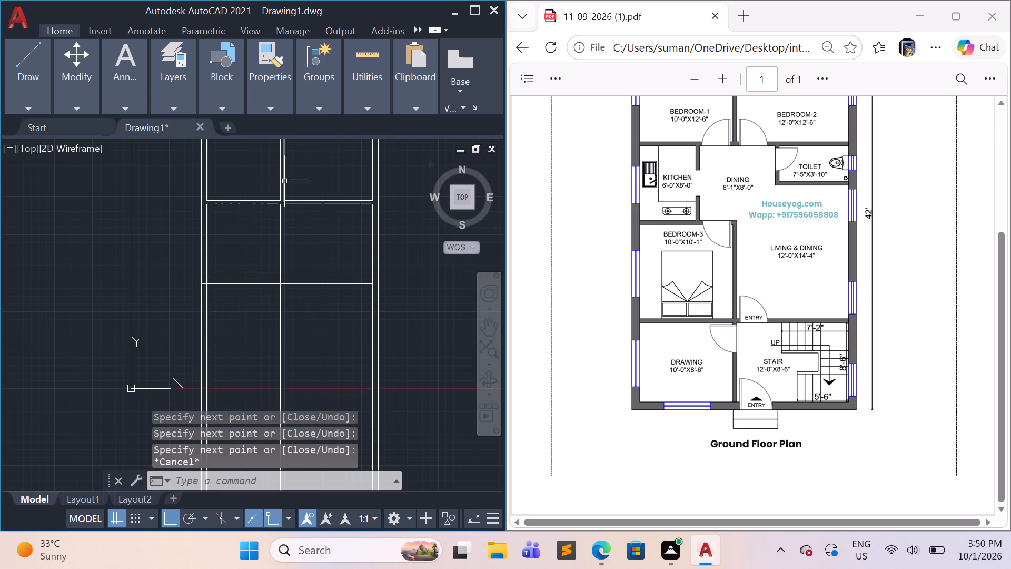
# Draw a line extending the bottom wall's outer face to the right outer wall's outer face.
pyautogui.press('space')
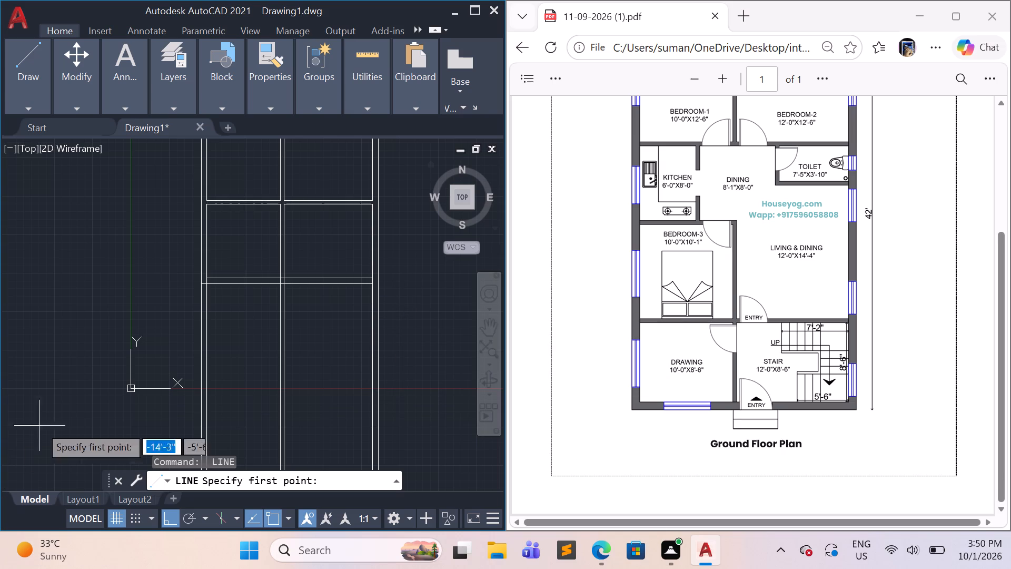
pyautogui.click(369, 287)
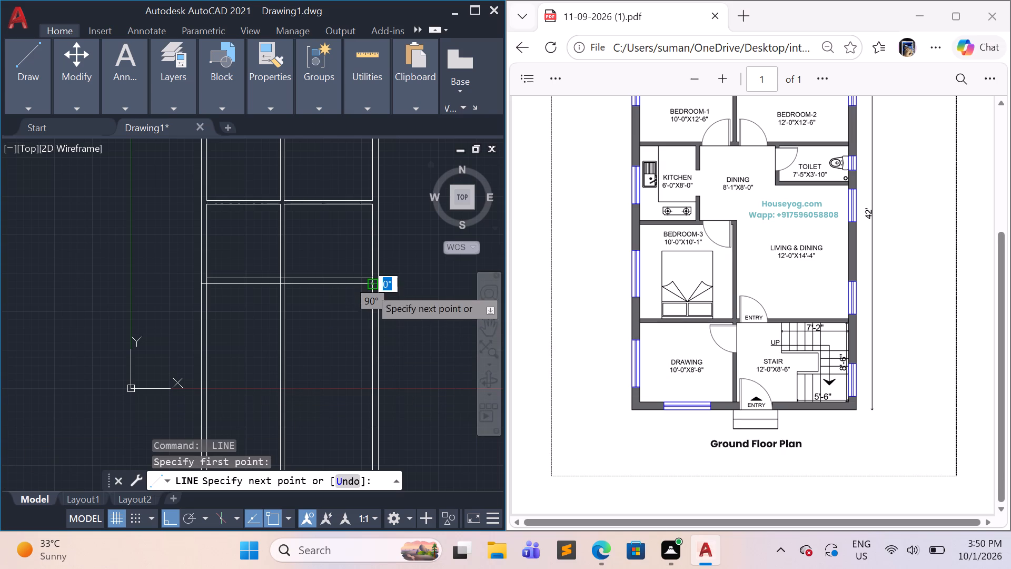
pyautogui.click(380, 286)
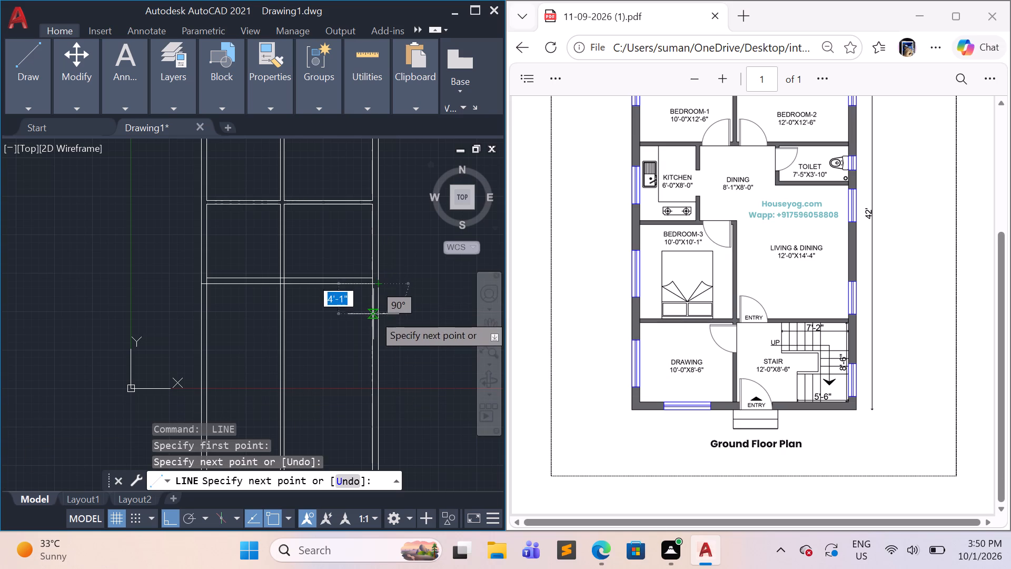
pyautogui.press('Escape')
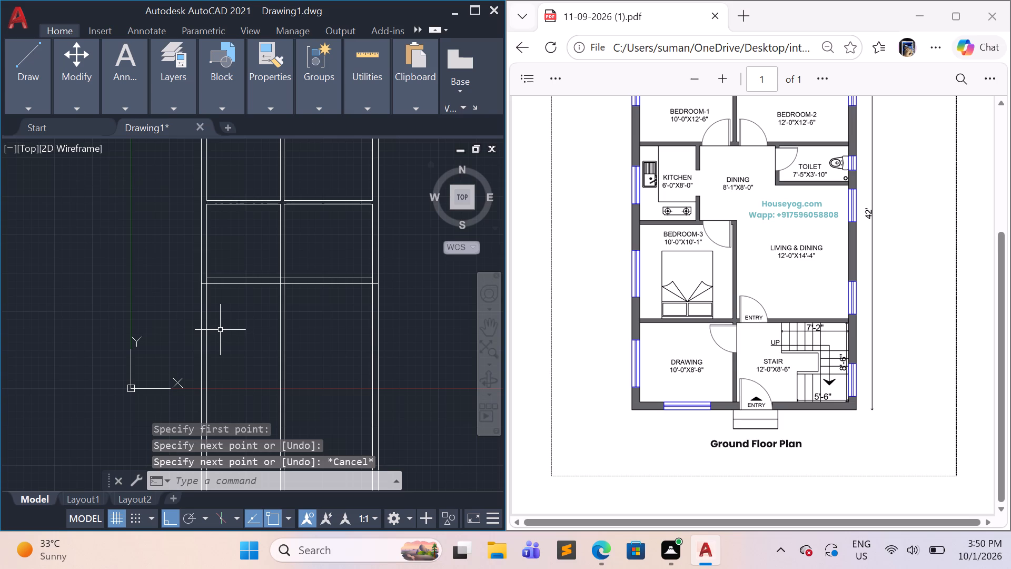
# Trim the ends of all vertical wall and partition lines that run below the bottom wall's outer face.
pyautogui.write('tr')
pyautogui.press('Return')
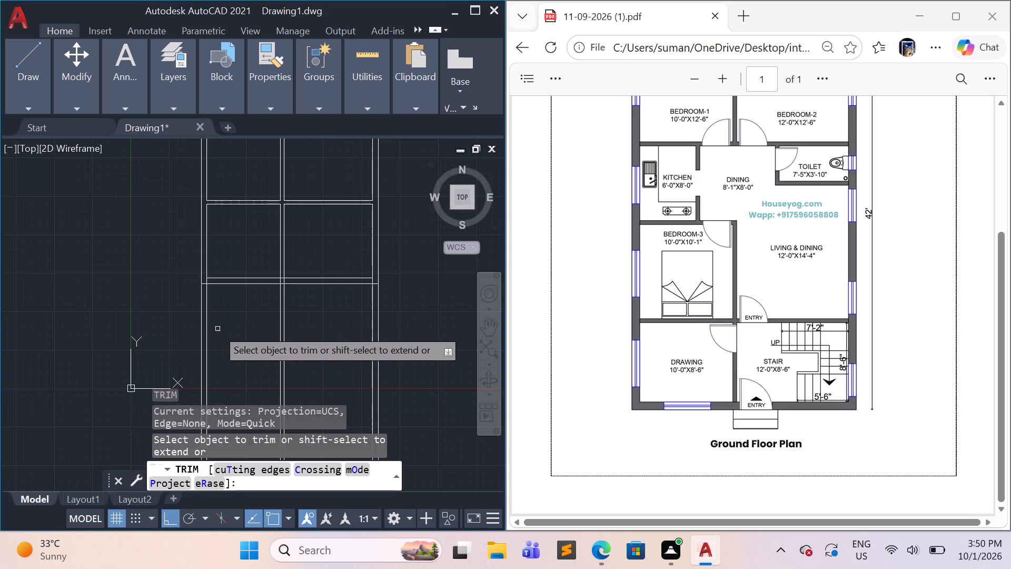
pyautogui.moveTo(174, 319); pyautogui.dragTo(415, 323)
pyautogui.scroll(-2, 405, 313)
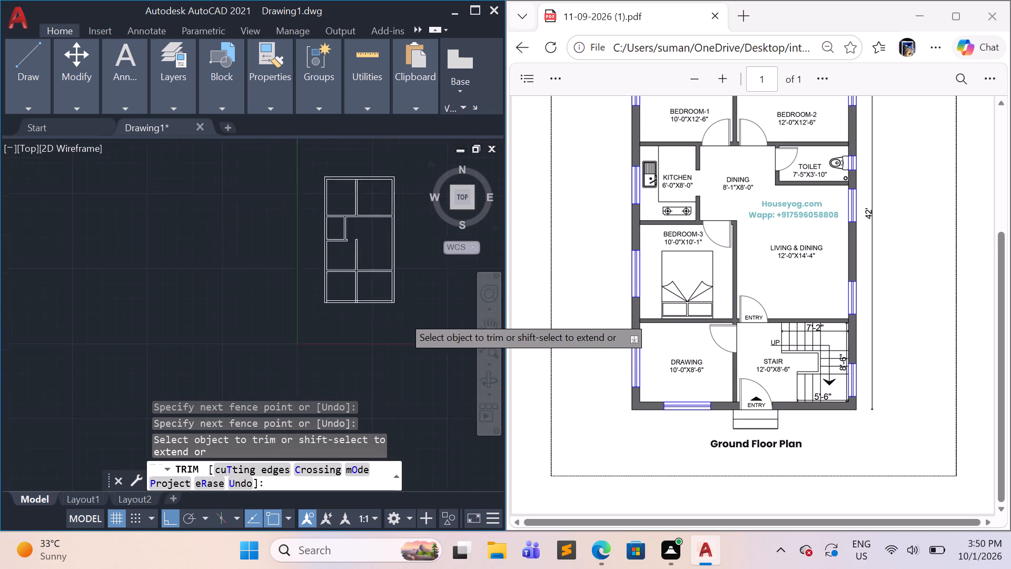
pyautogui.scroll(-2, 403, 316)
pyautogui.scroll(3, 429, 287)
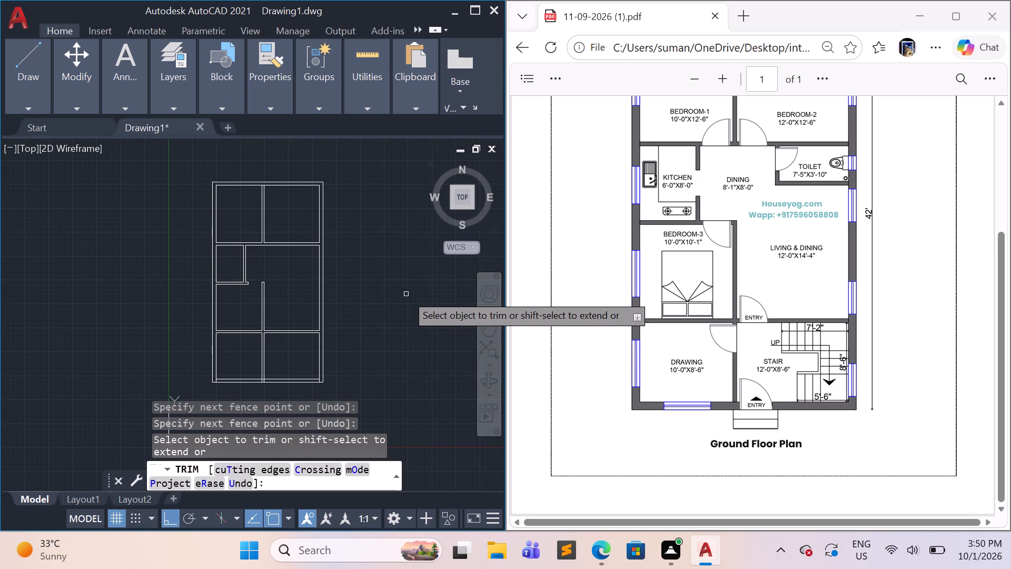
pyautogui.press('Escape')
pyautogui.press('Escape')
pyautogui.press('Escape')
pyautogui.press('Escape')
pyautogui.press('Escape')
pyautogui.press('Escape')
pyautogui.press('Escape')
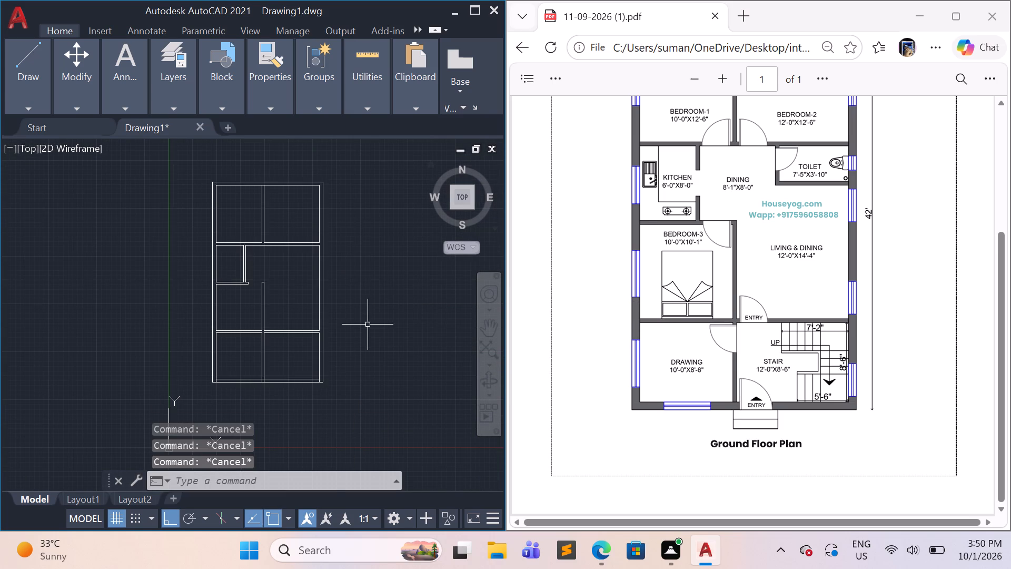
# Add a linear dimension for the stair room's clear height along the right outer wall's inner face, between the partition and bottom wall.
pyautogui.scroll(1, 368, 325)
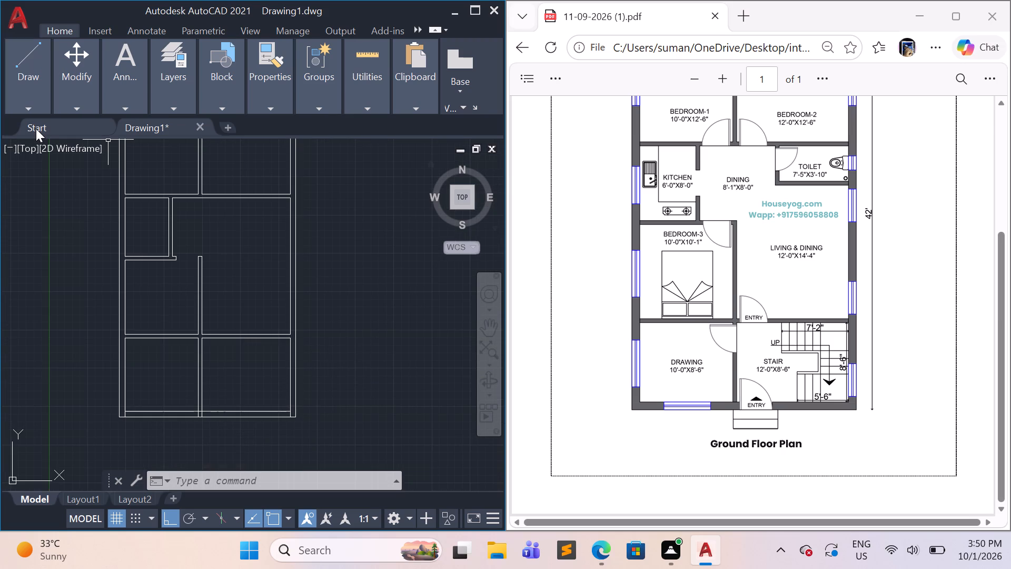
pyautogui.write('dli')
pyautogui.press('Return')
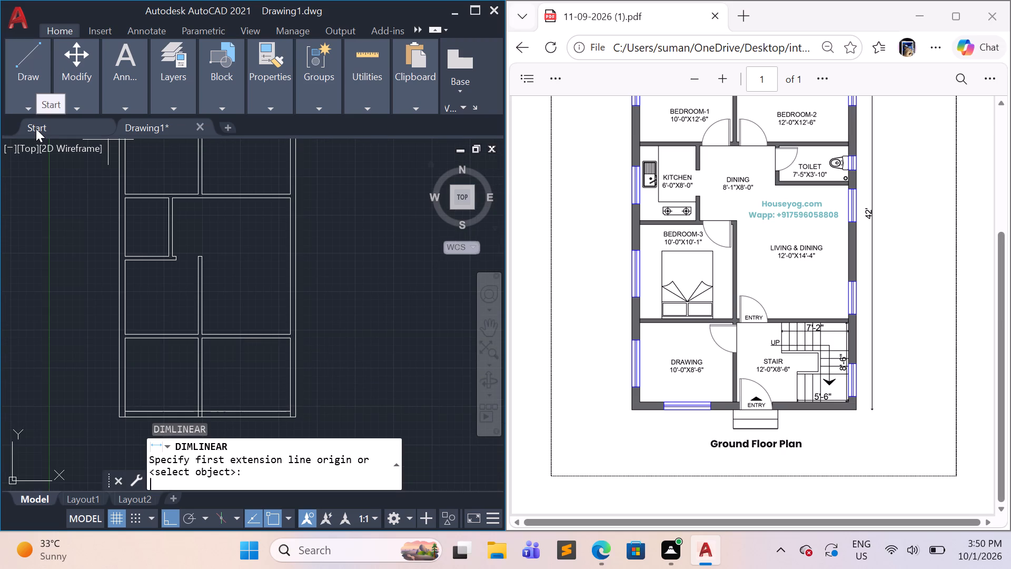
pyautogui.click(288, 341)
pyautogui.click(291, 410)
pyautogui.click(343, 399)
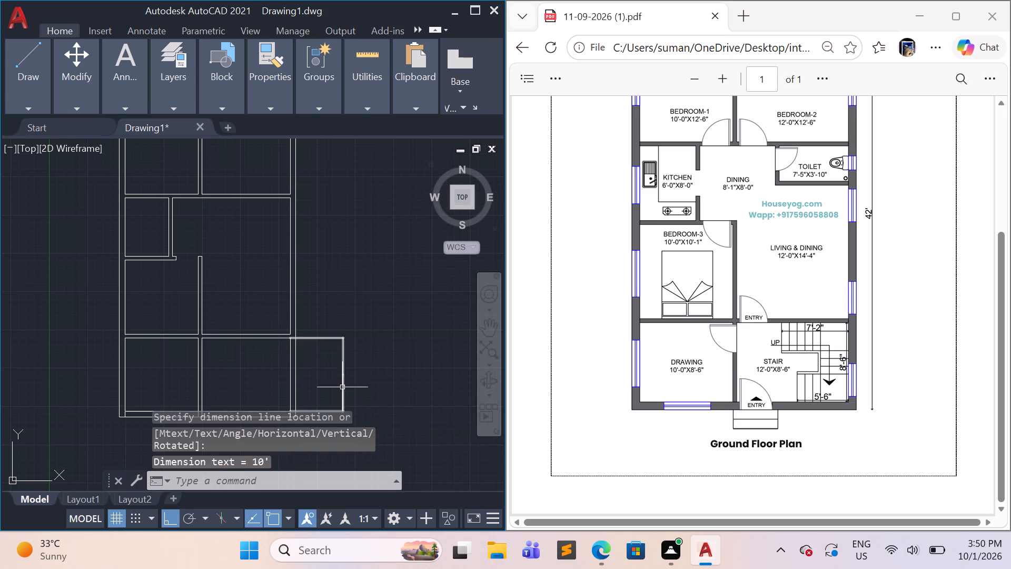
pyautogui.scroll(4, 341, 385)
pyautogui.scroll(4, 370, 335)
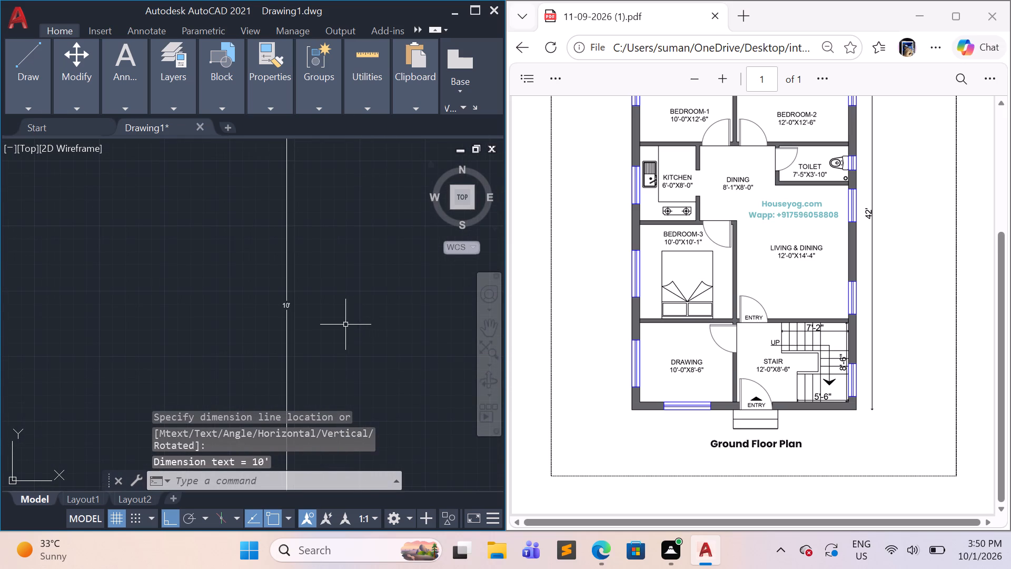
pyautogui.scroll(-9, 339, 325)
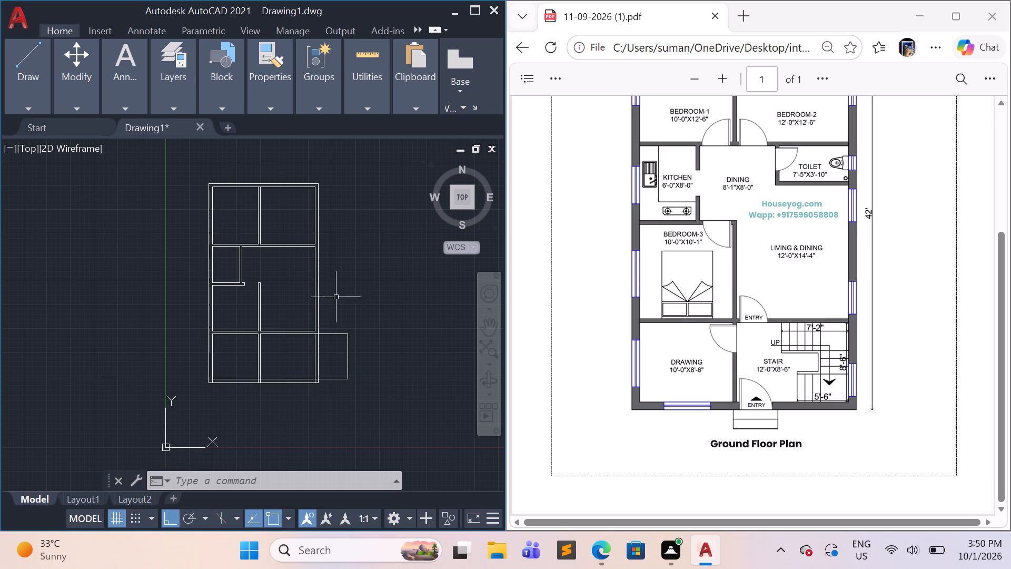
# Add a vertical linear dimension for the plan's overall height, from the top to the bottom corner of the right outer wall's outer face.
pyautogui.press('space')
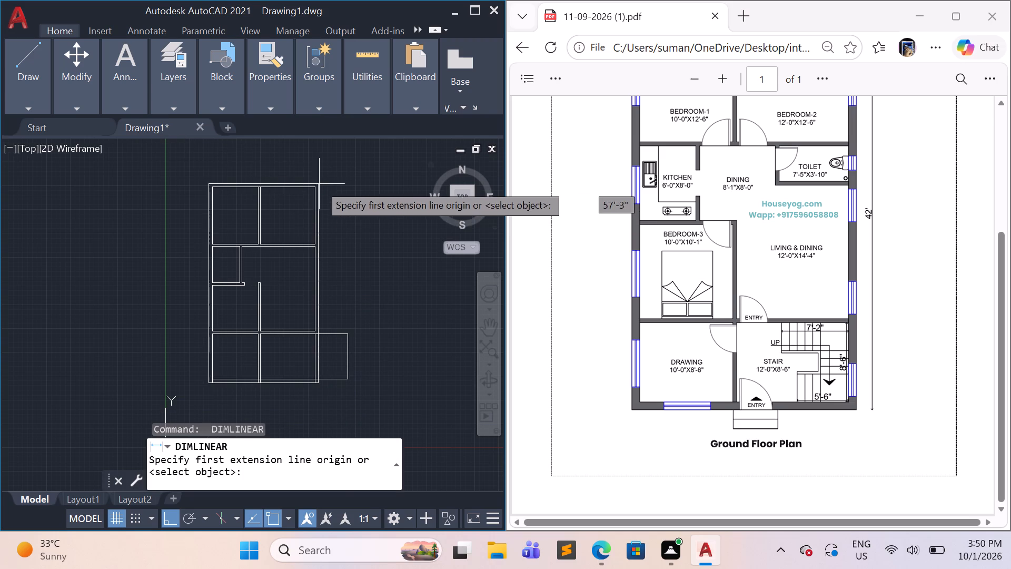
pyautogui.click(318, 183)
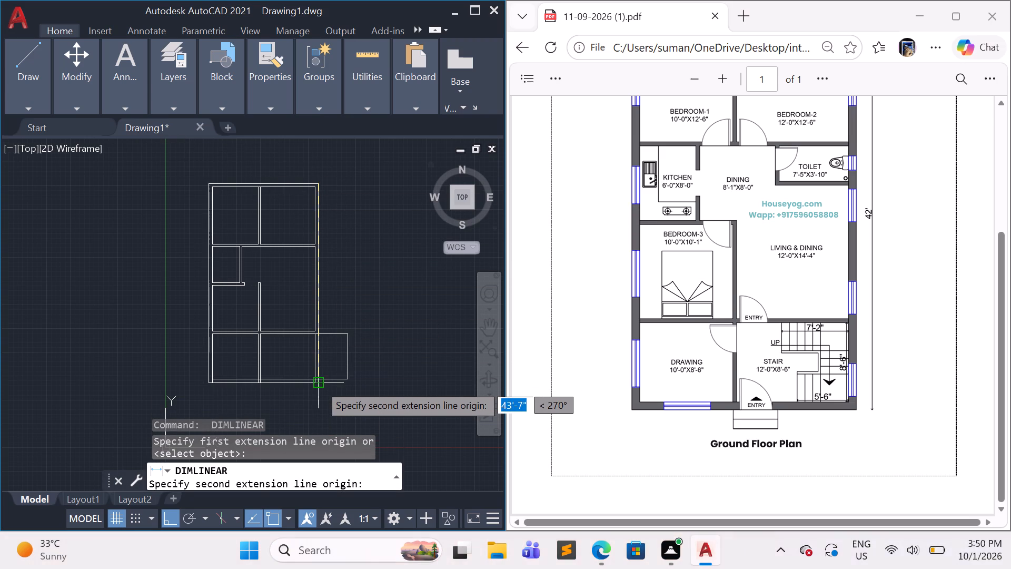
pyautogui.scroll(1, 341, 375)
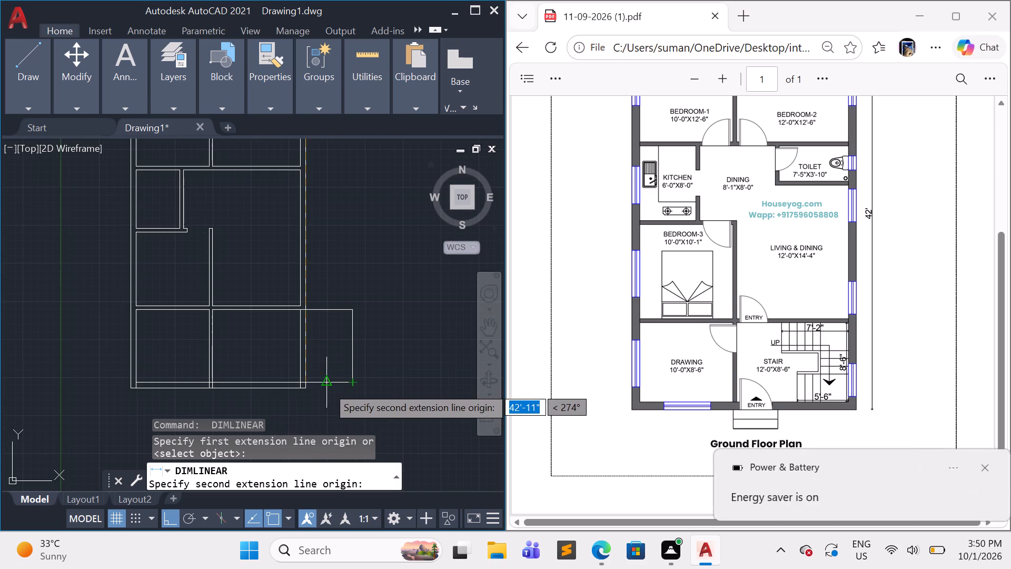
pyautogui.click(309, 386)
pyautogui.click(383, 376)
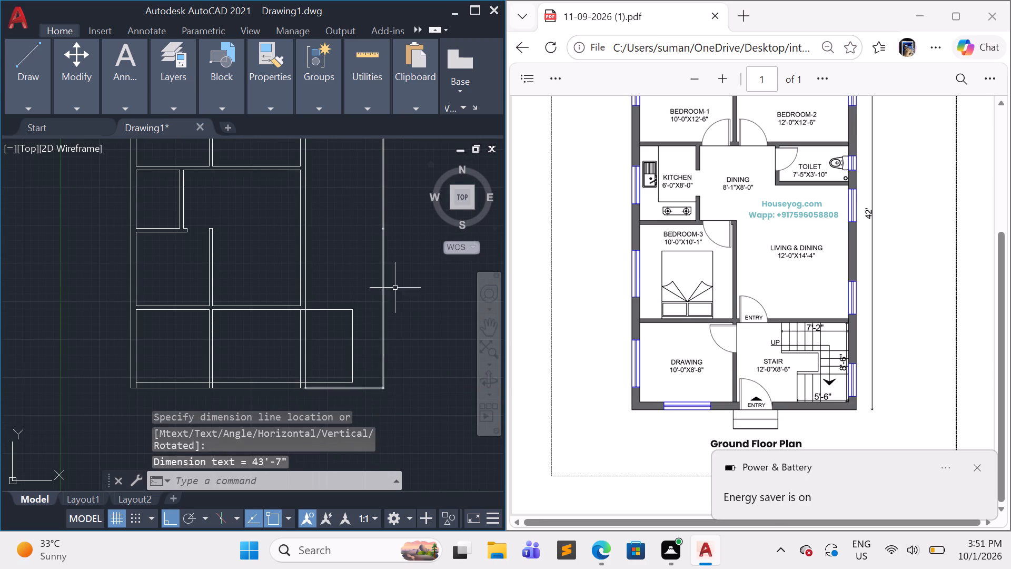
# Examine the overall height dimension and the room layout beside the right outer wall.
pyautogui.scroll(5, 391, 186)
pyautogui.scroll(-7, 368, 223)
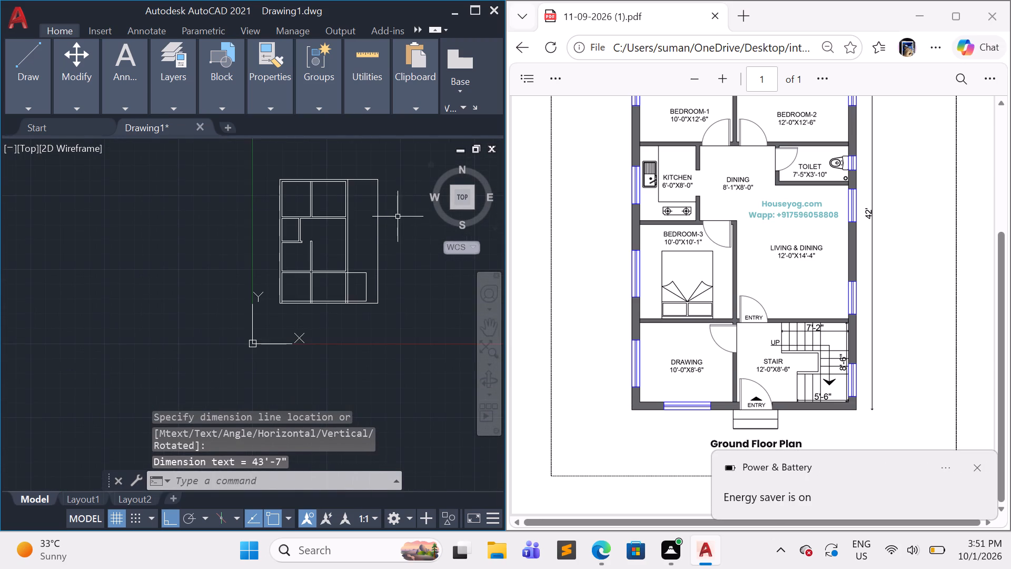
pyautogui.scroll(4, 393, 206)
pyautogui.scroll(-3, 335, 249)
pyautogui.scroll(2, 328, 336)
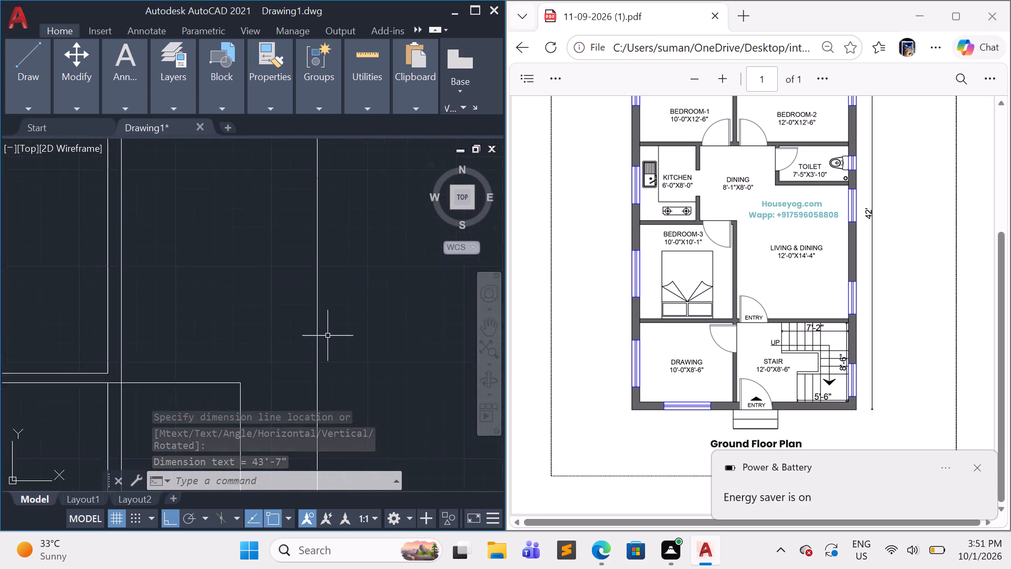
pyautogui.scroll(7, 328, 336)
pyautogui.scroll(-11, 324, 347)
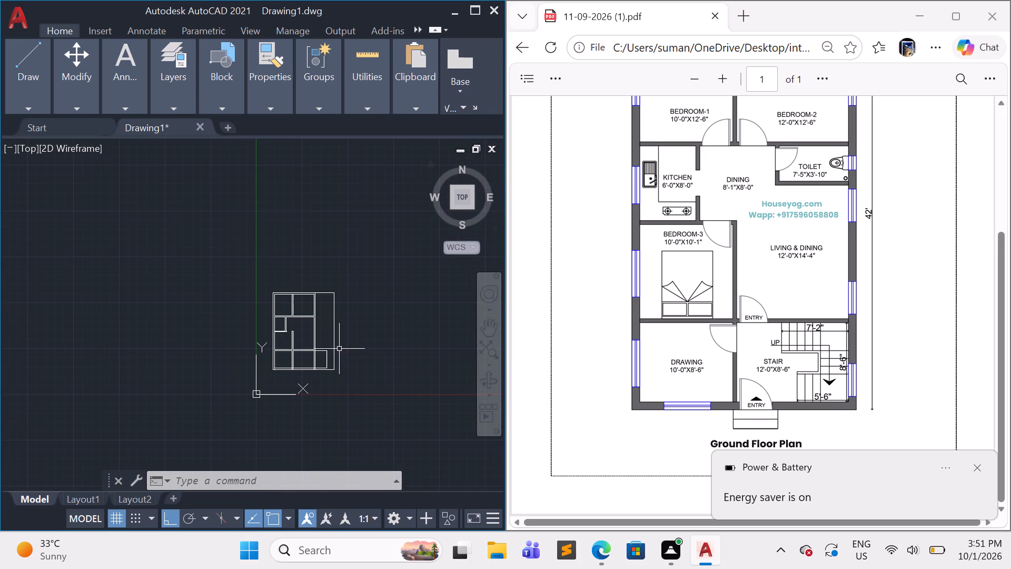
pyautogui.scroll(3, 344, 316)
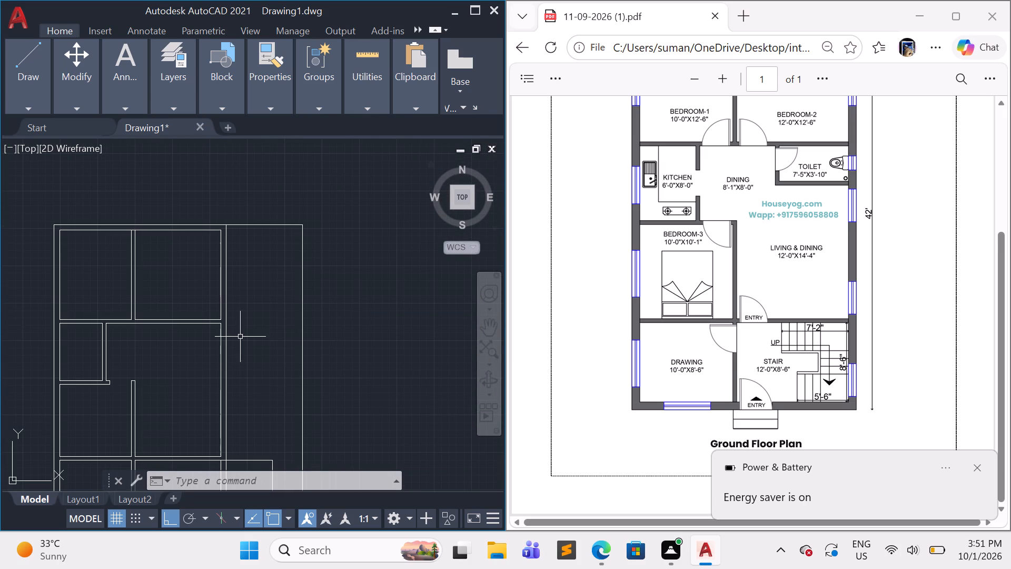
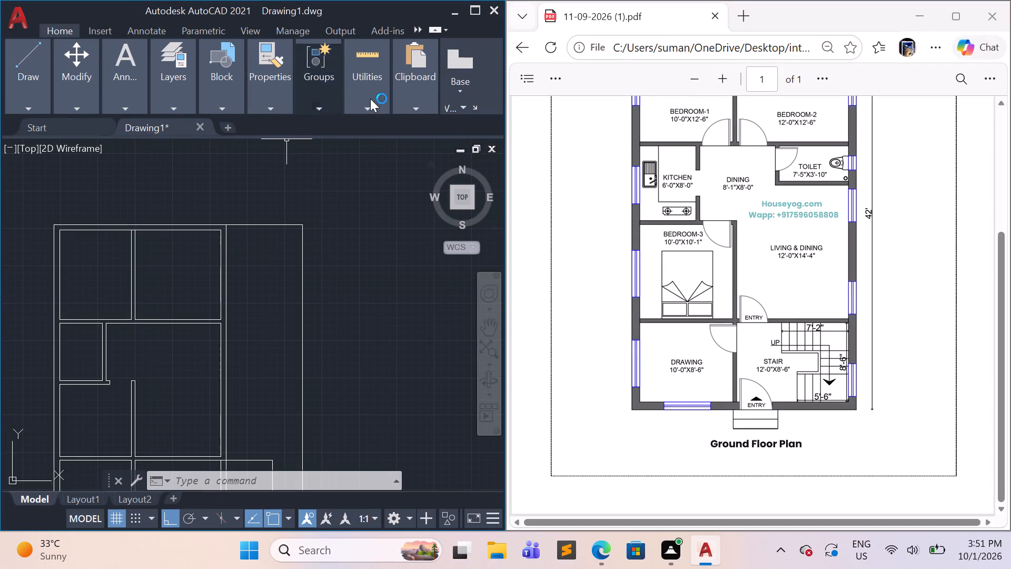
# Add a horizontal linear dimension above the plan for its overall width, between the top wall's left and right outer corners.
pyautogui.press('Escape')
pyautogui.press('Escape')
pyautogui.press('Escape')
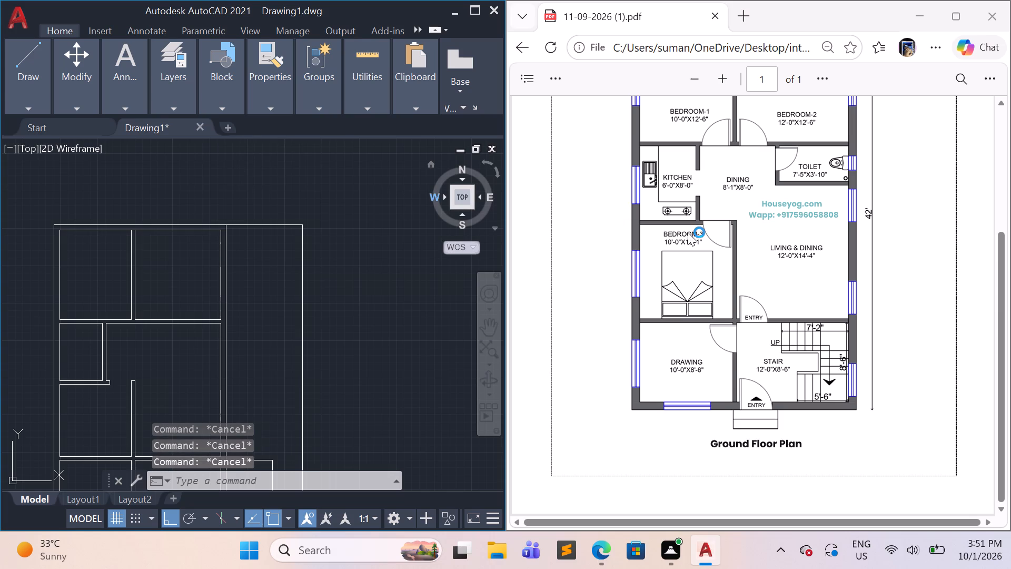
pyautogui.write('dli')
pyautogui.press('Return')
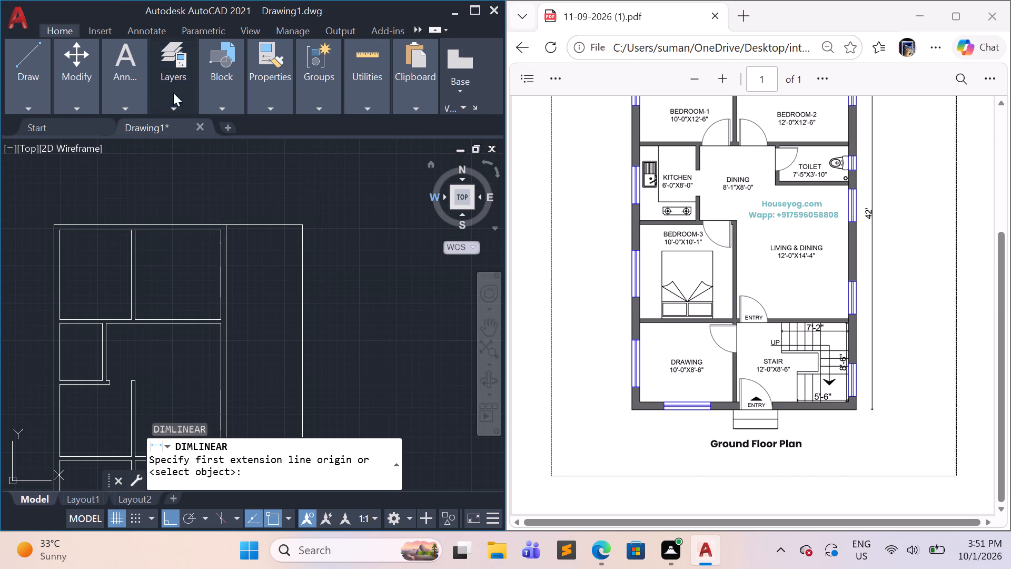
pyautogui.click(56, 224)
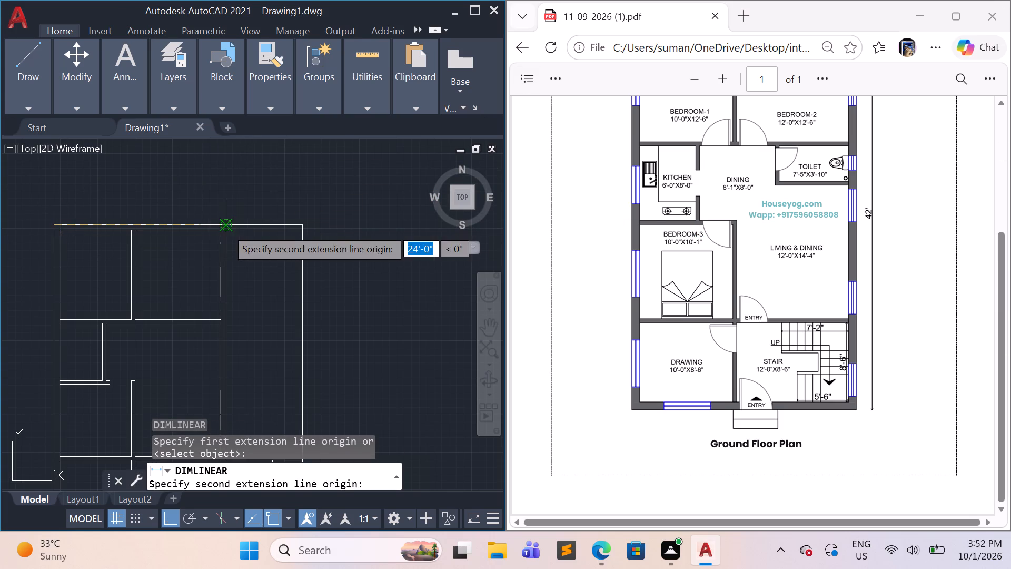
pyautogui.click(225, 228)
pyautogui.click(212, 199)
# Erase the existing overall height dimension beside the right outer wall.
pyautogui.scroll(3, 123, 206)
pyautogui.scroll(2, 206, 172)
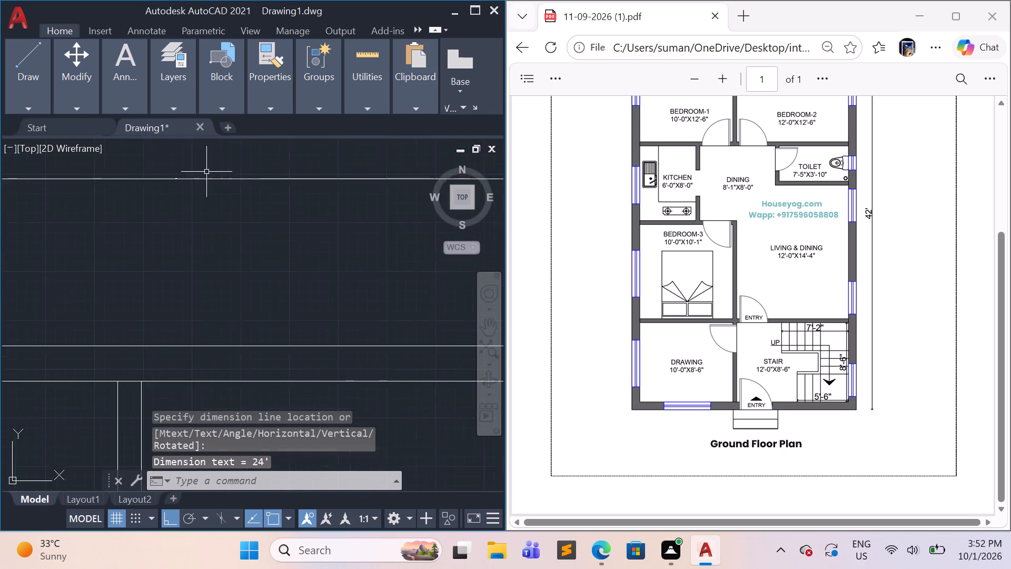
pyautogui.scroll(2, 206, 172)
pyautogui.scroll(-7, 84, 209)
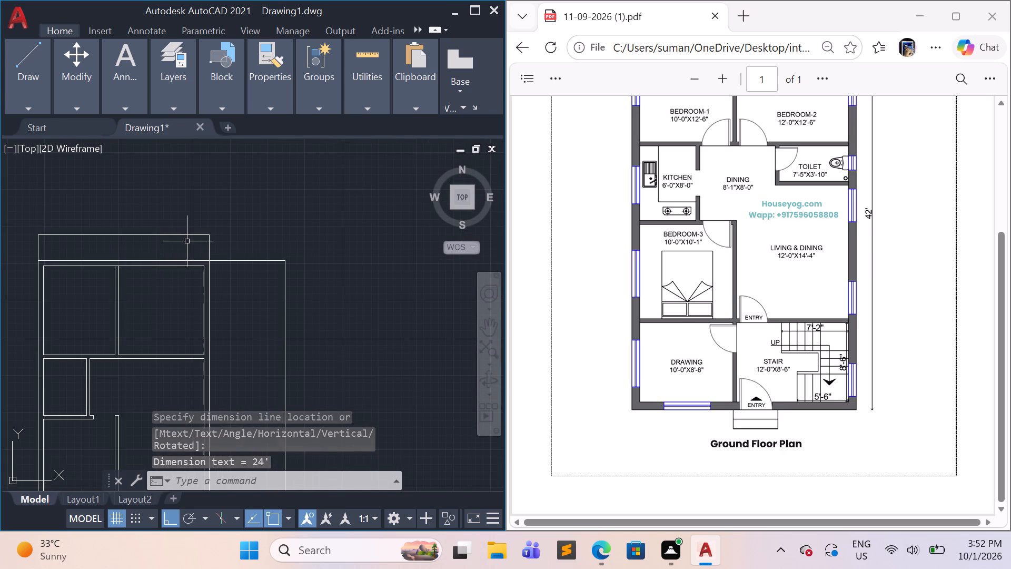
pyautogui.moveTo(188, 241); pyautogui.dragTo(159, 187, button='middle')
pyautogui.moveTo(243, 322); pyautogui.dragTo(248, 257, button='middle')
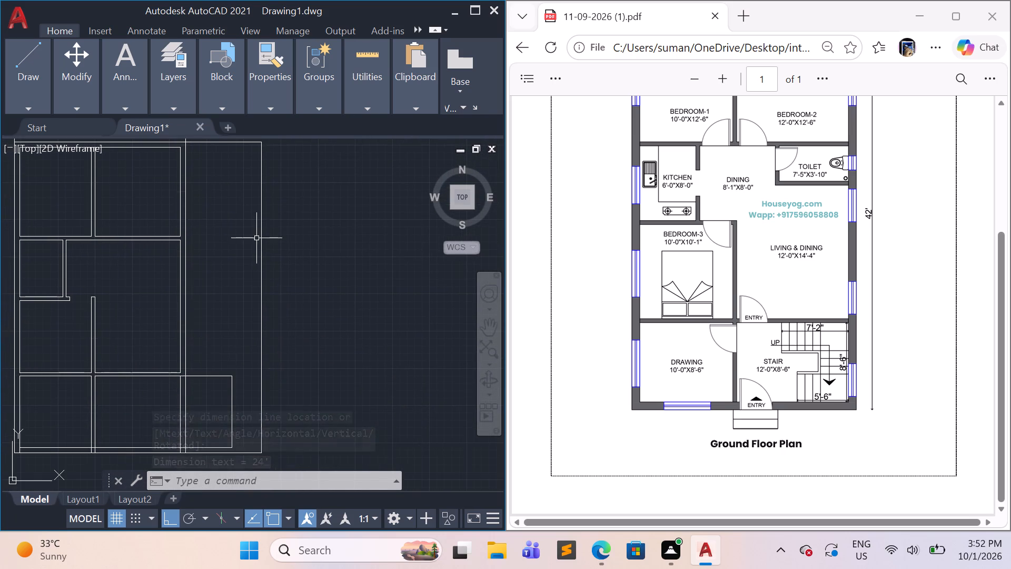
pyautogui.click(265, 281)
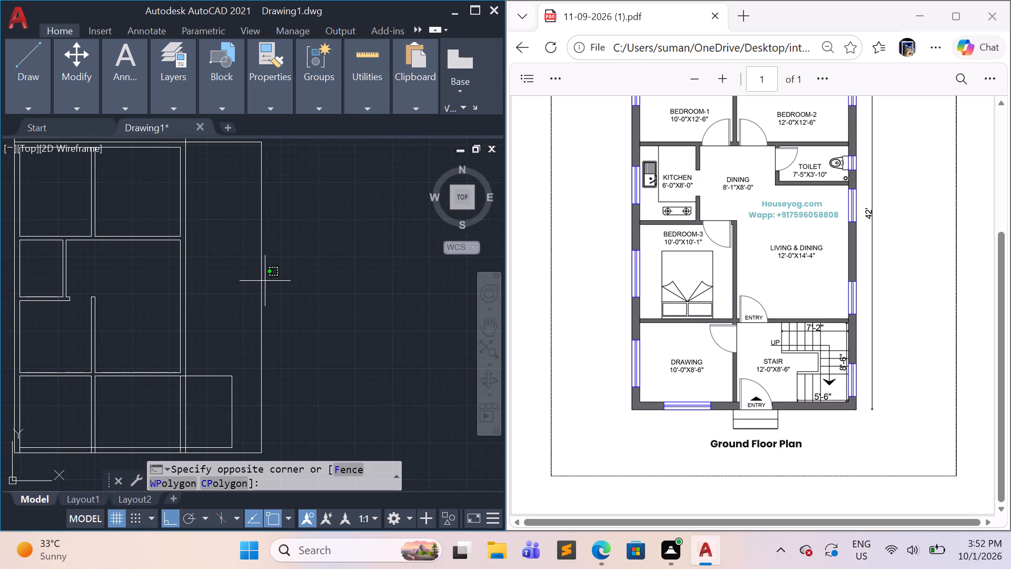
pyautogui.click(257, 281)
pyautogui.press('e')
pyautogui.press('Return')
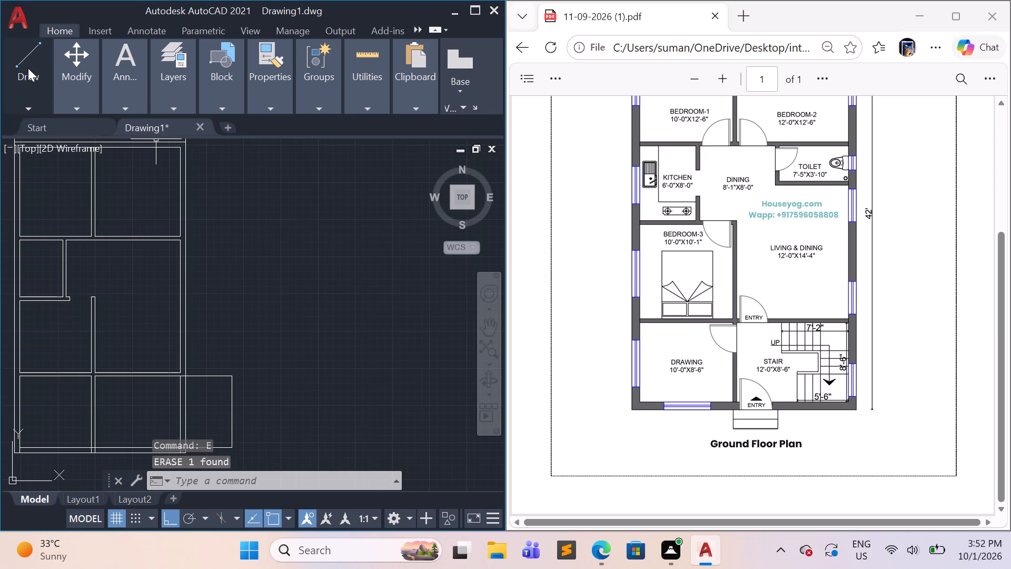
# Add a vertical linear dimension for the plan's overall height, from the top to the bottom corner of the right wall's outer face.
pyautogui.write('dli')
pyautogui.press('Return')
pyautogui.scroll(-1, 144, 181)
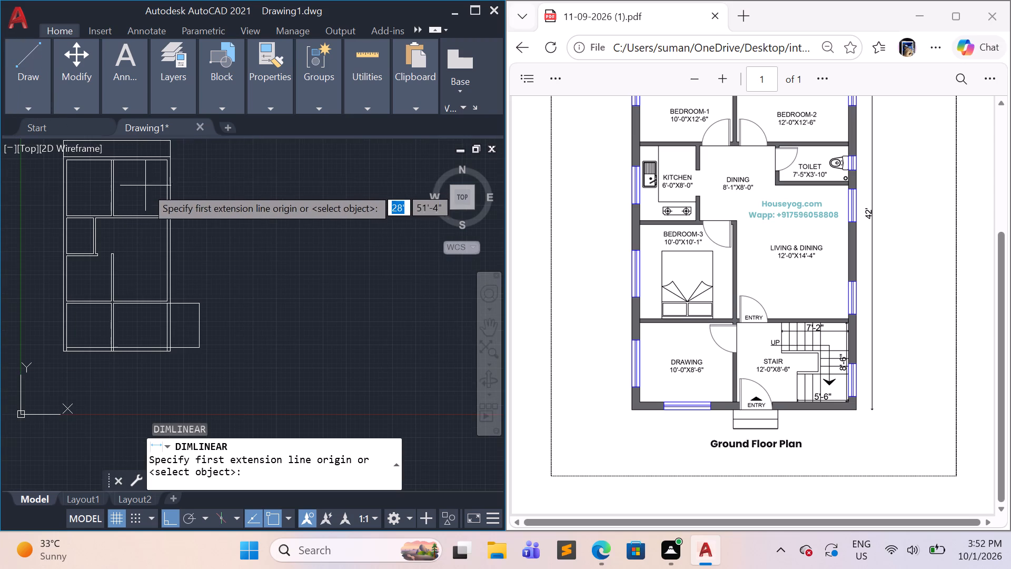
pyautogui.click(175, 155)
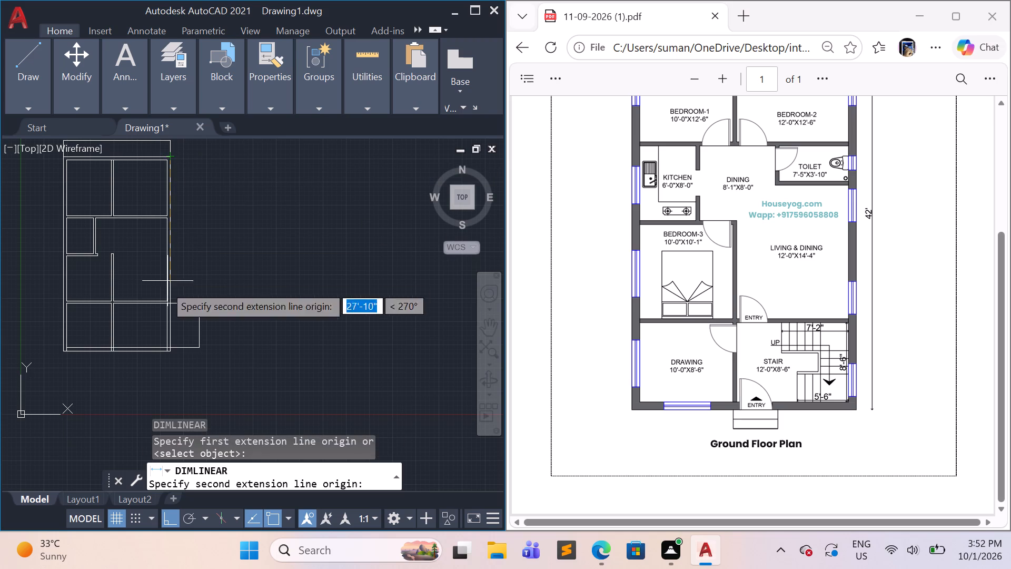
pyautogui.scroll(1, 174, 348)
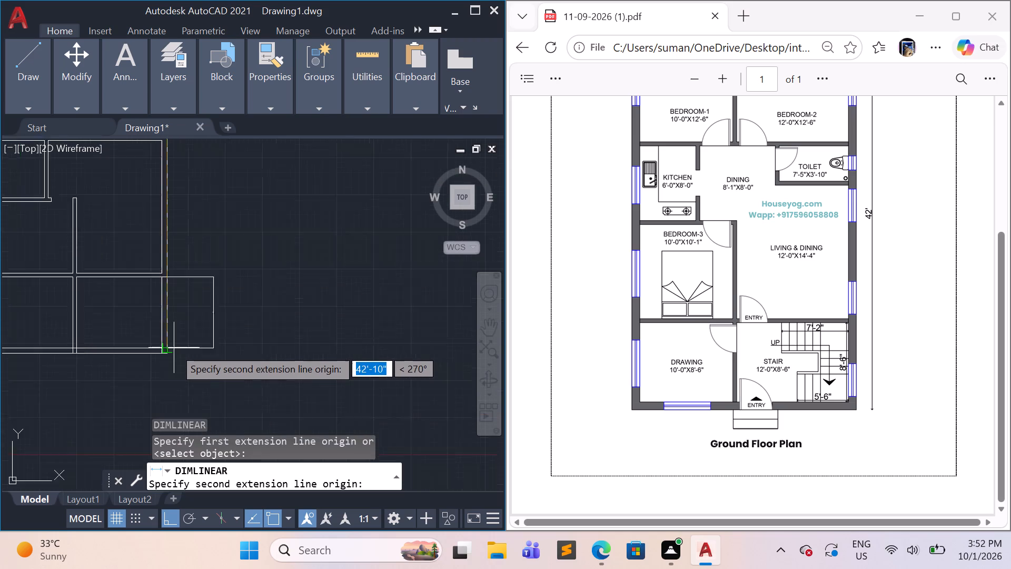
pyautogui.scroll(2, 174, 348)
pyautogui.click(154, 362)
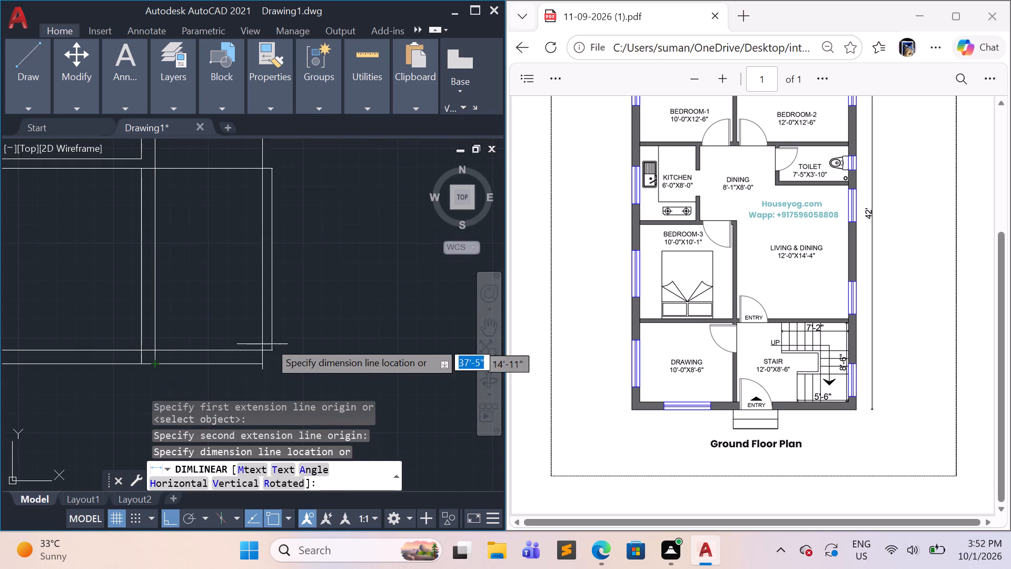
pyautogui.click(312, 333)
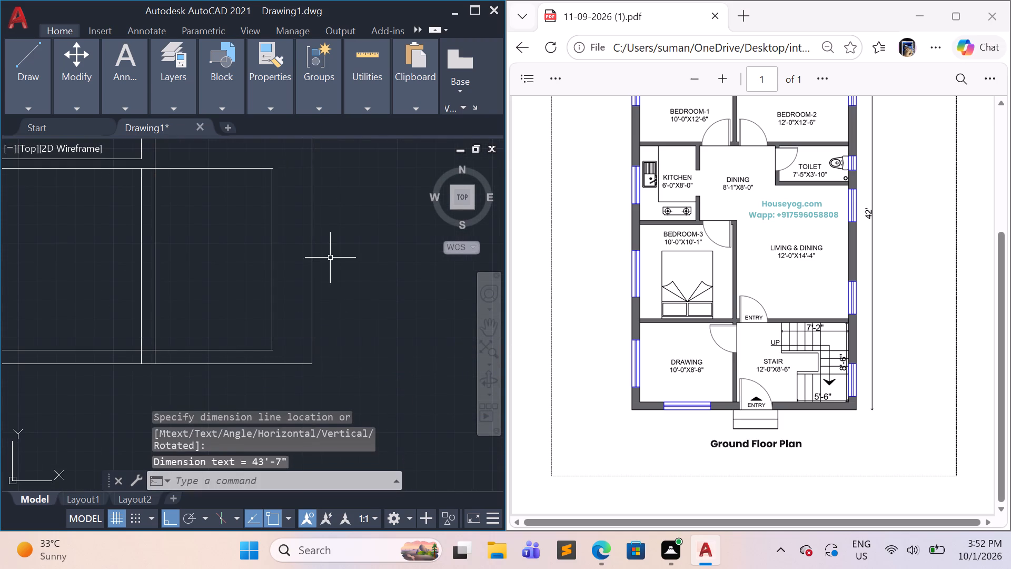
# Examine the text of the overall height dimension beside the right outer wall and compare it with the plan's layout.
pyautogui.moveTo(320, 230); pyautogui.dragTo(308, 338)
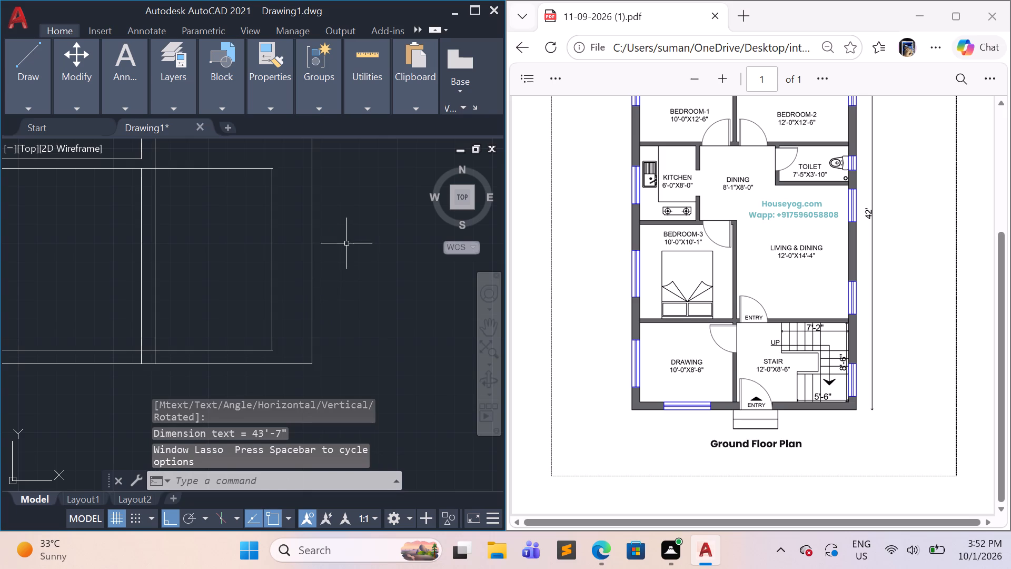
pyautogui.moveTo(364, 240); pyautogui.dragTo(315, 411, button='middle')
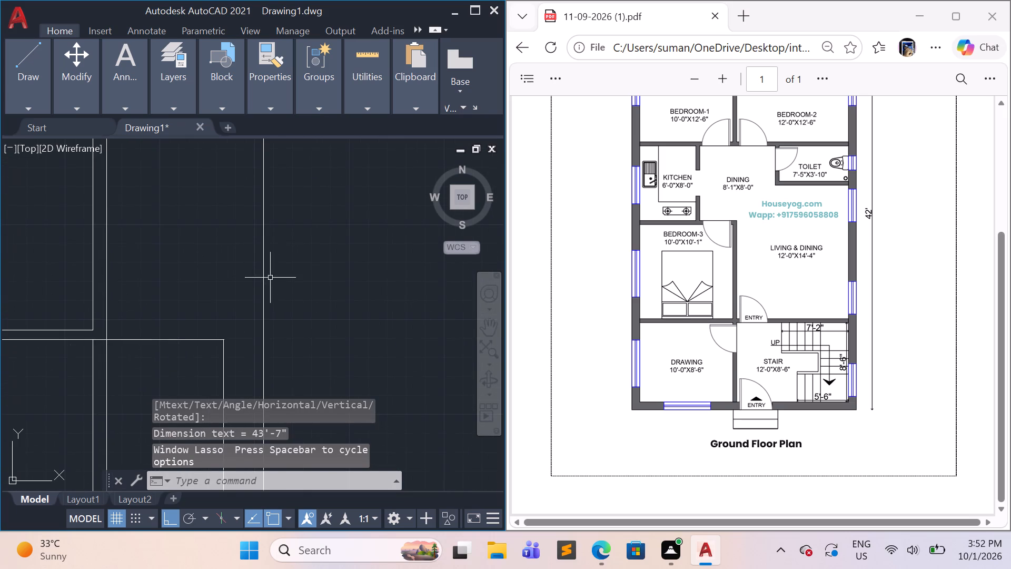
pyautogui.moveTo(283, 315); pyautogui.dragTo(286, 378, button='middle')
pyautogui.scroll(1, 292, 330)
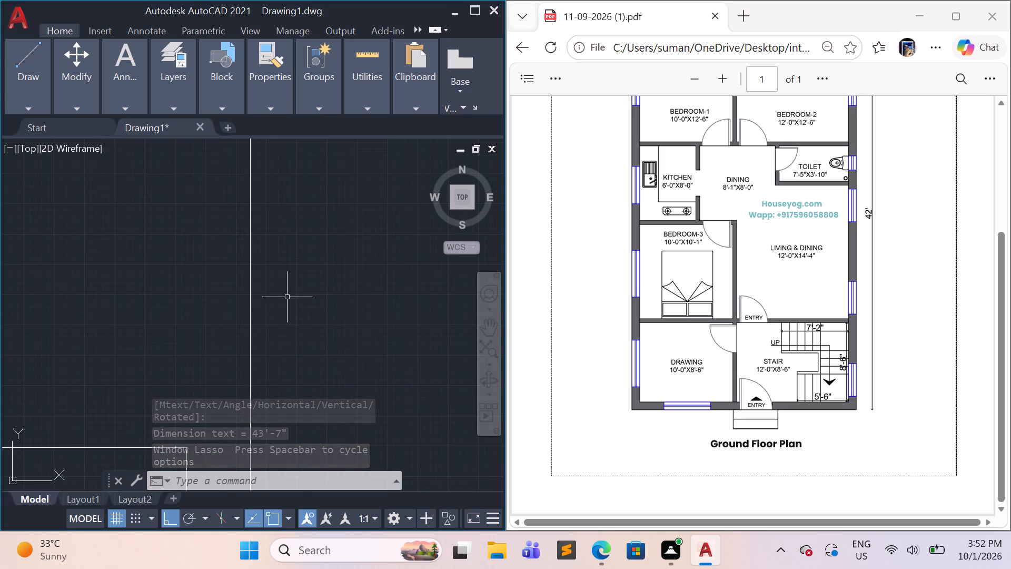
pyautogui.scroll(6, 261, 272)
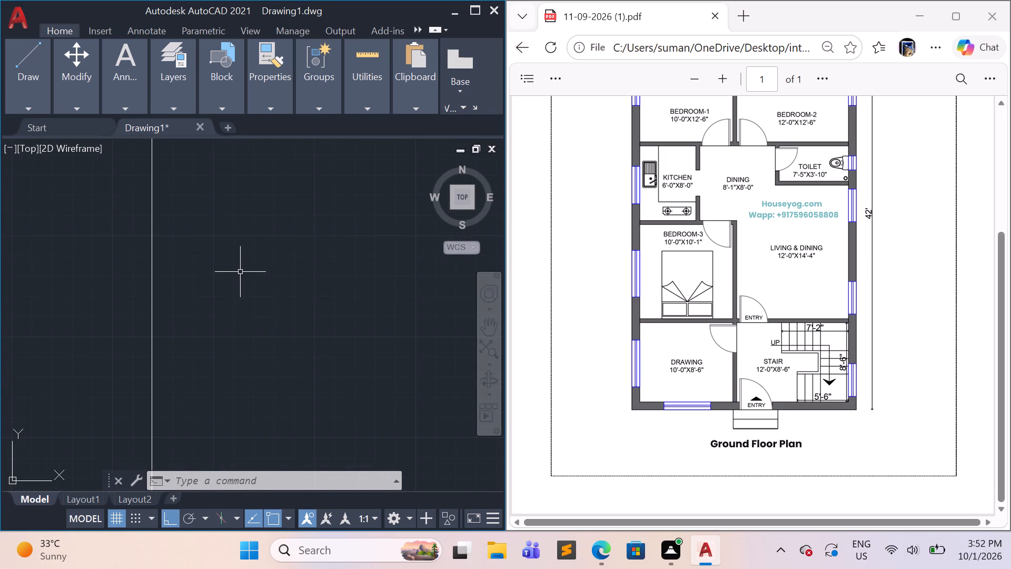
pyautogui.scroll(-10, 240, 272)
pyautogui.scroll(2, 236, 202)
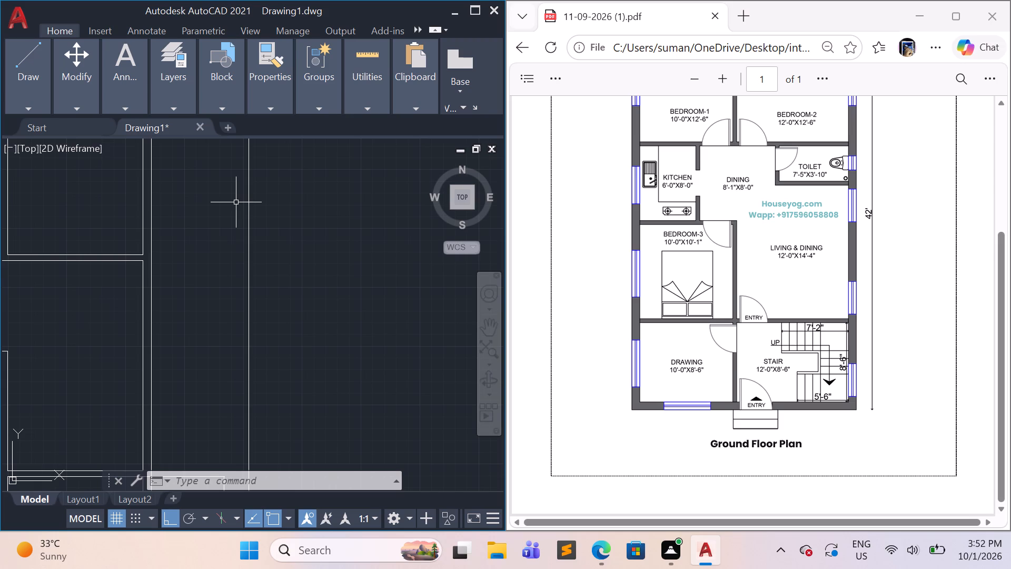
pyautogui.scroll(5, 245, 260)
pyautogui.scroll(-4, 282, 359)
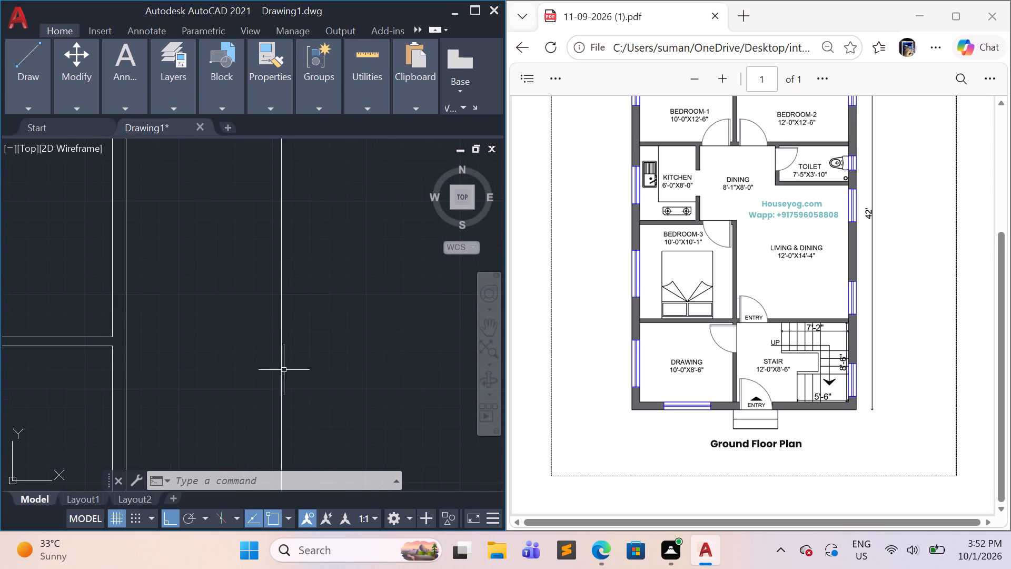
pyautogui.scroll(-5, 280, 407)
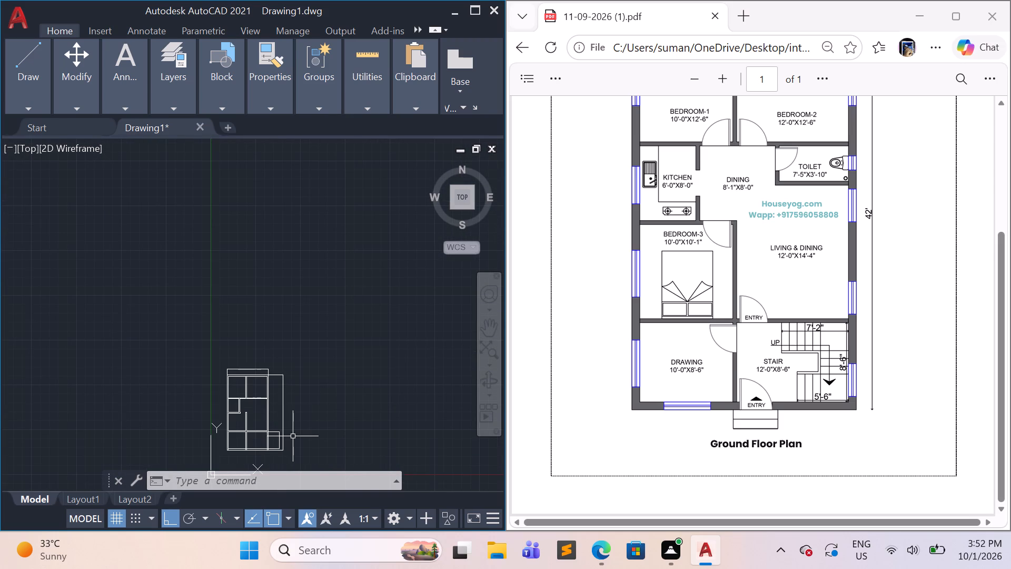
pyautogui.scroll(1, 293, 437)
pyautogui.moveTo(291, 427); pyautogui.dragTo(297, 373, button='middle')
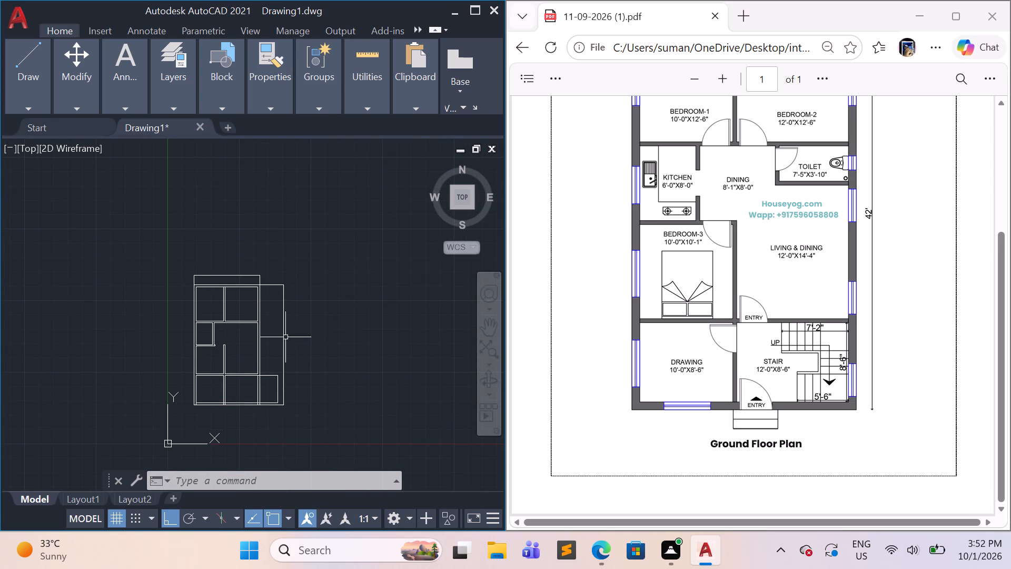
pyautogui.scroll(1, 279, 367)
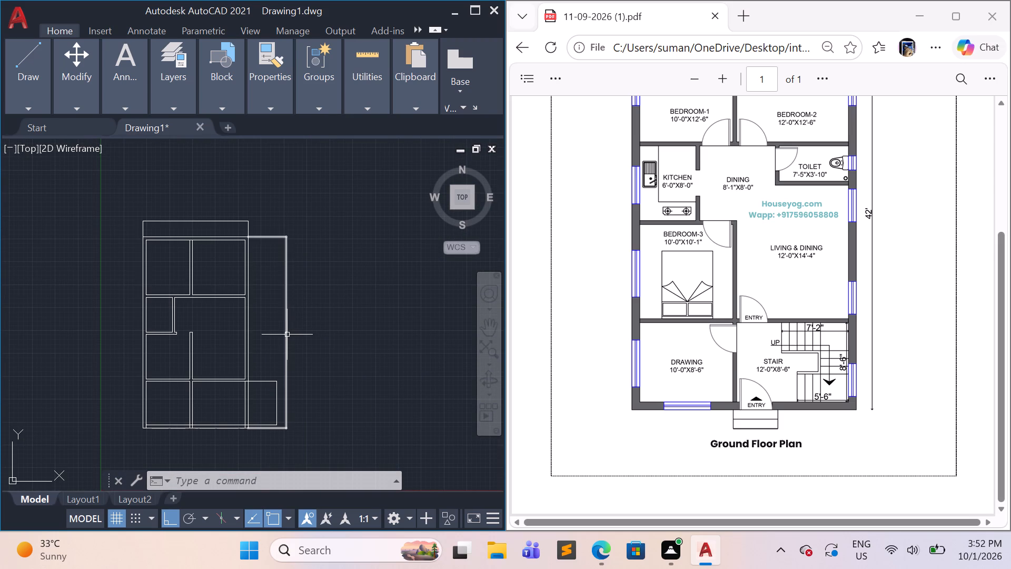
pyautogui.scroll(4, 287, 335)
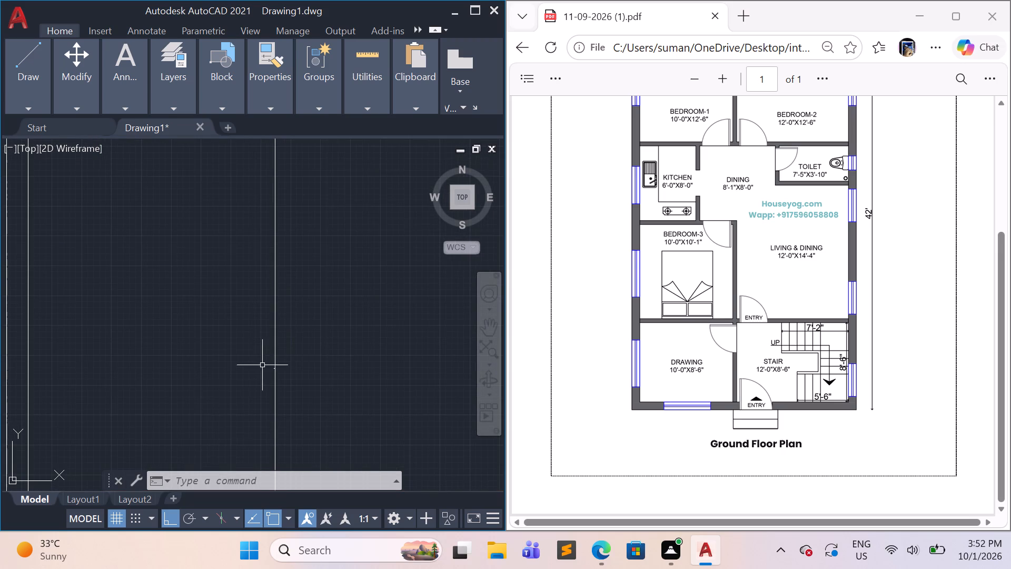
pyautogui.scroll(4, 262, 374)
pyautogui.scroll(4, 372, 350)
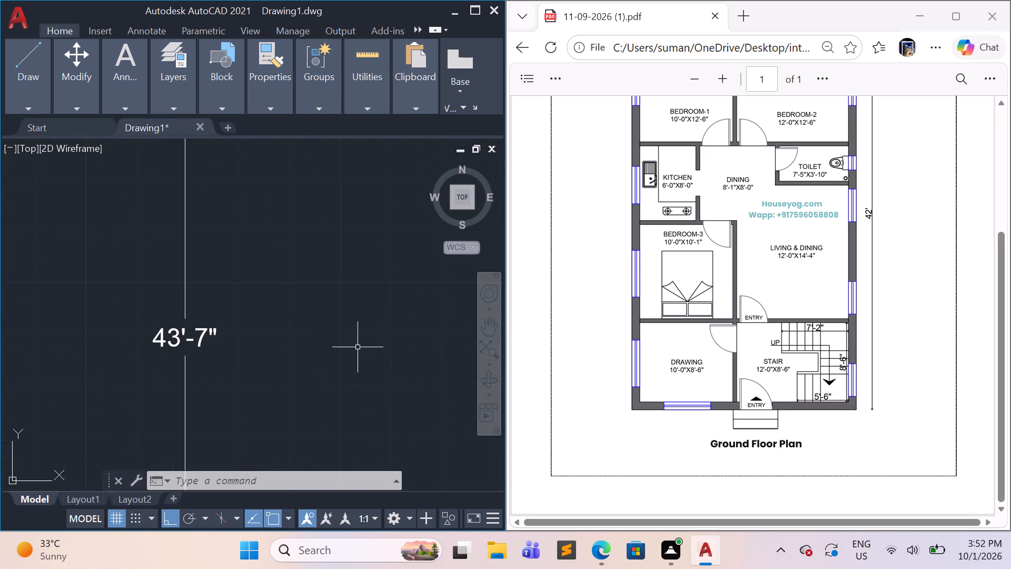
pyautogui.scroll(-5, 318, 348)
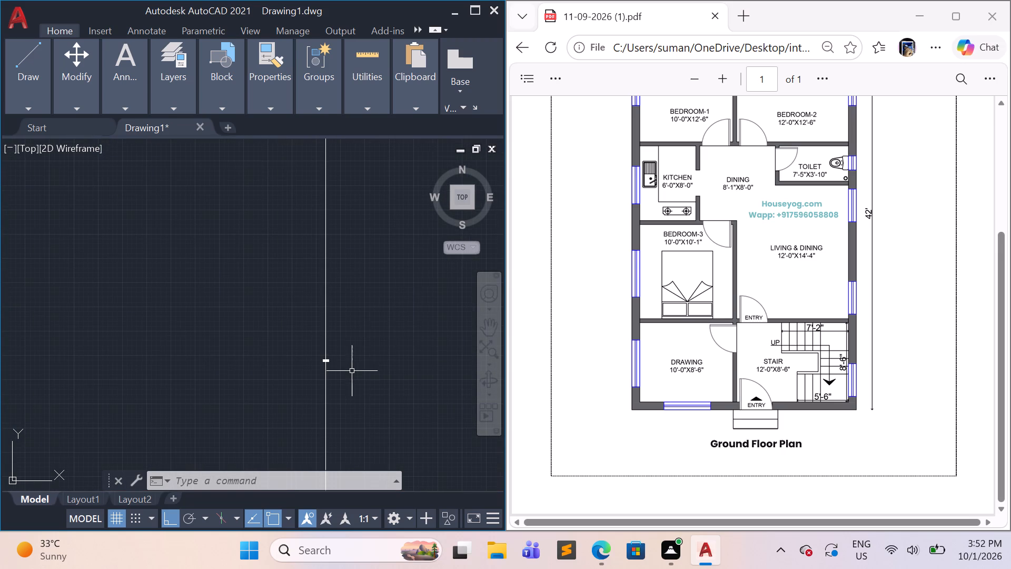
pyautogui.scroll(3, 338, 373)
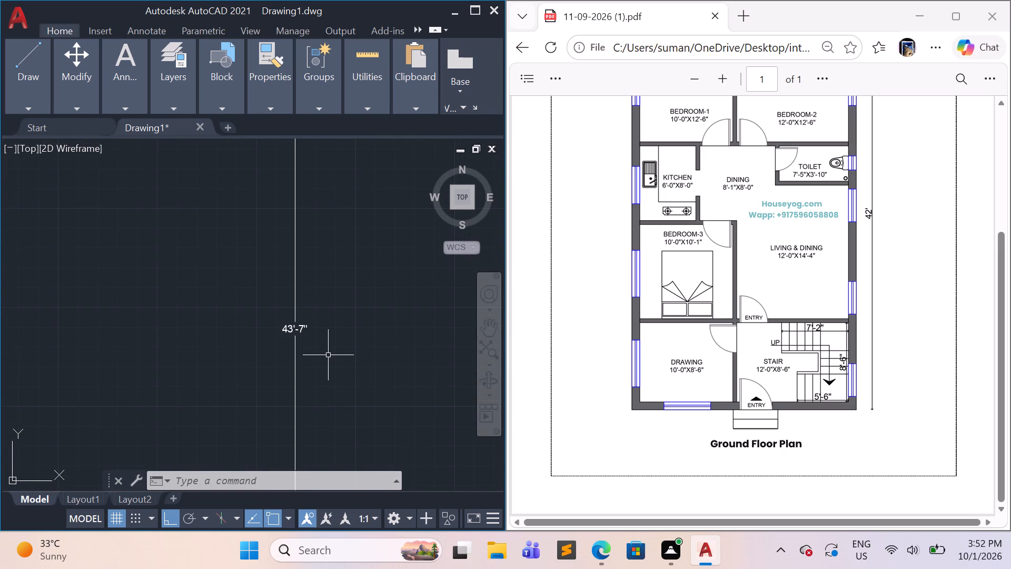
pyautogui.scroll(-4, 329, 354)
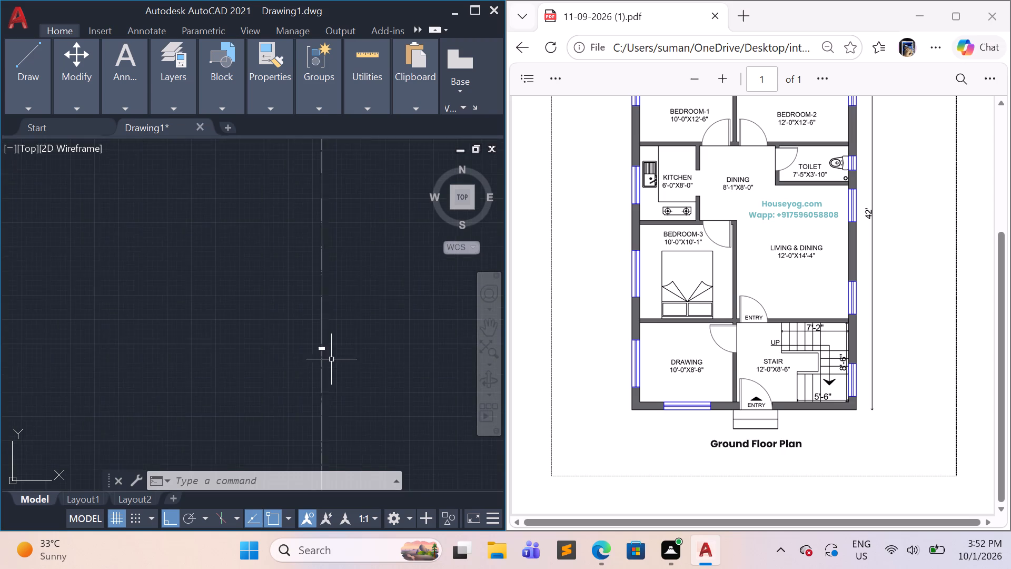
pyautogui.scroll(-2, 331, 359)
pyautogui.scroll(-2, 343, 291)
pyautogui.scroll(-4, 330, 246)
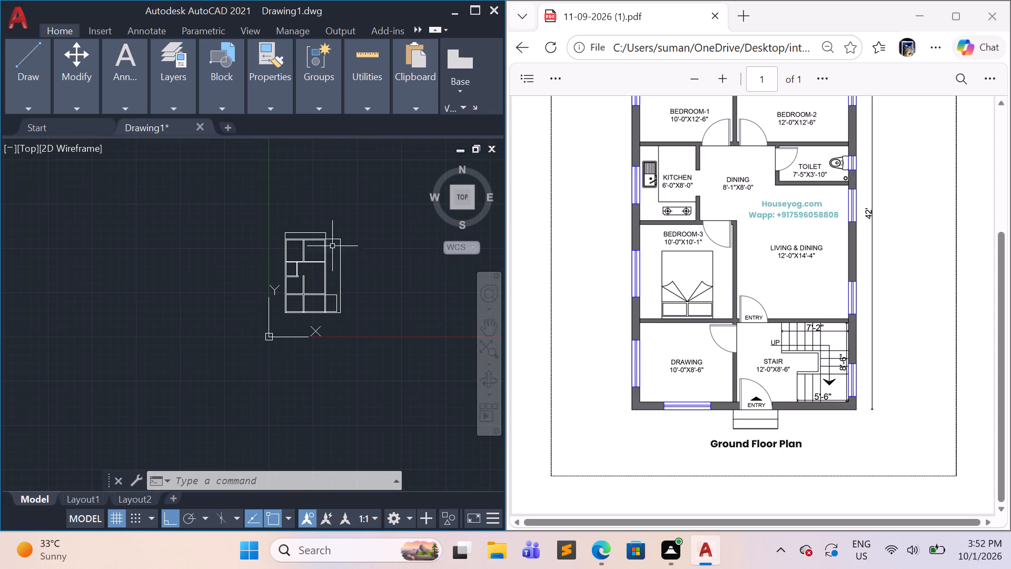
pyautogui.scroll(4, 329, 237)
pyautogui.scroll(-3, 335, 299)
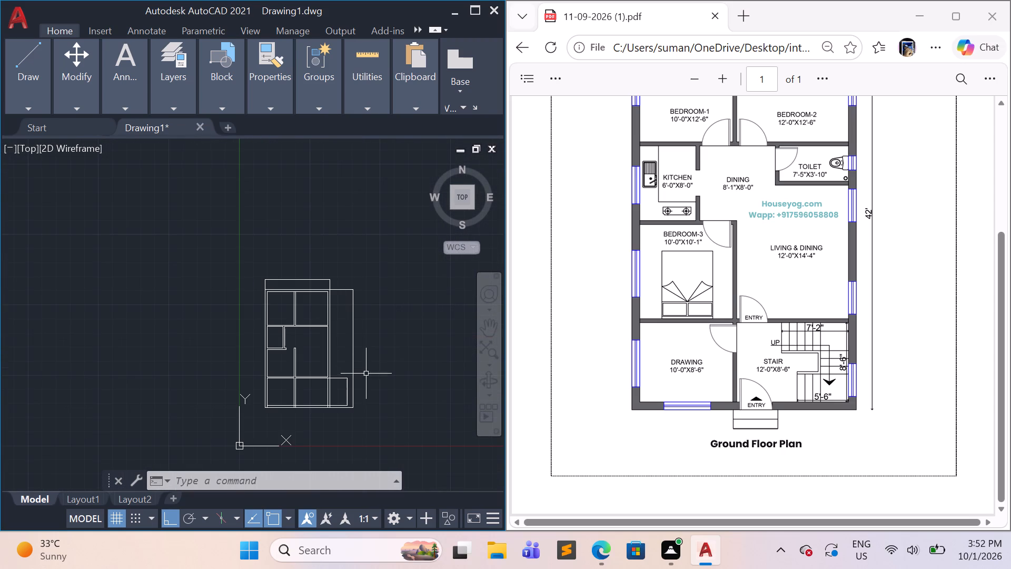
pyautogui.scroll(5, 336, 418)
pyautogui.scroll(-4, 328, 404)
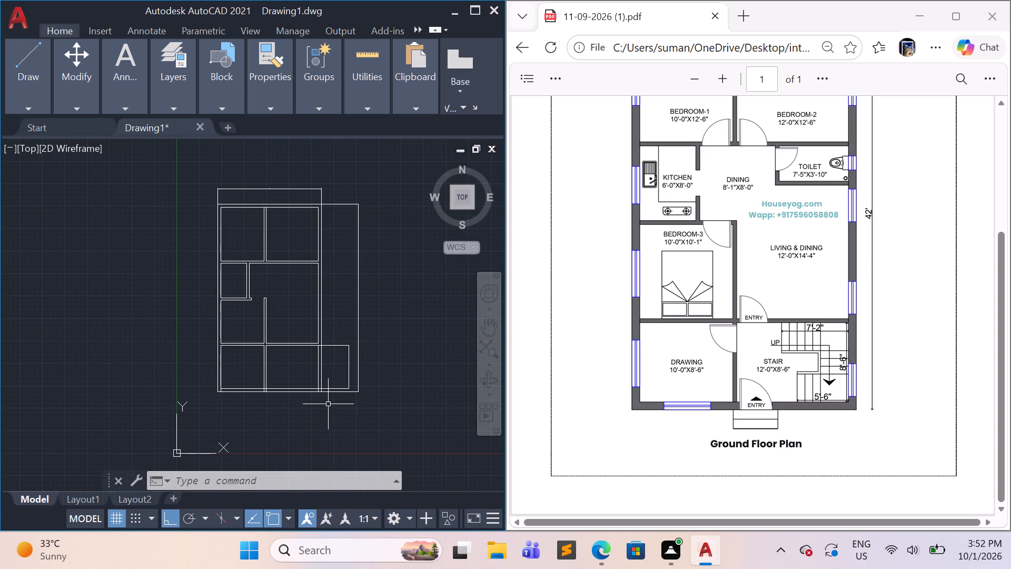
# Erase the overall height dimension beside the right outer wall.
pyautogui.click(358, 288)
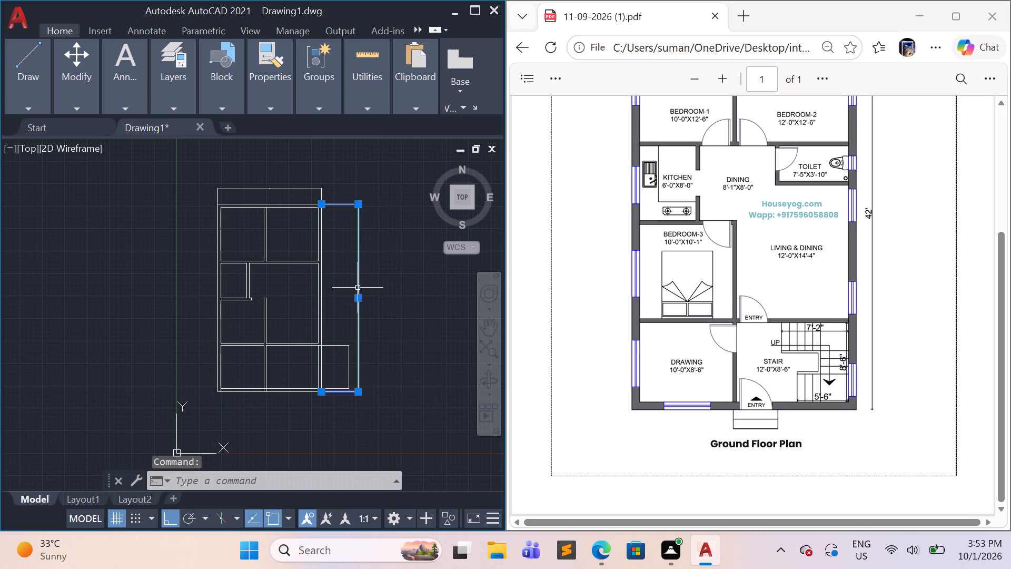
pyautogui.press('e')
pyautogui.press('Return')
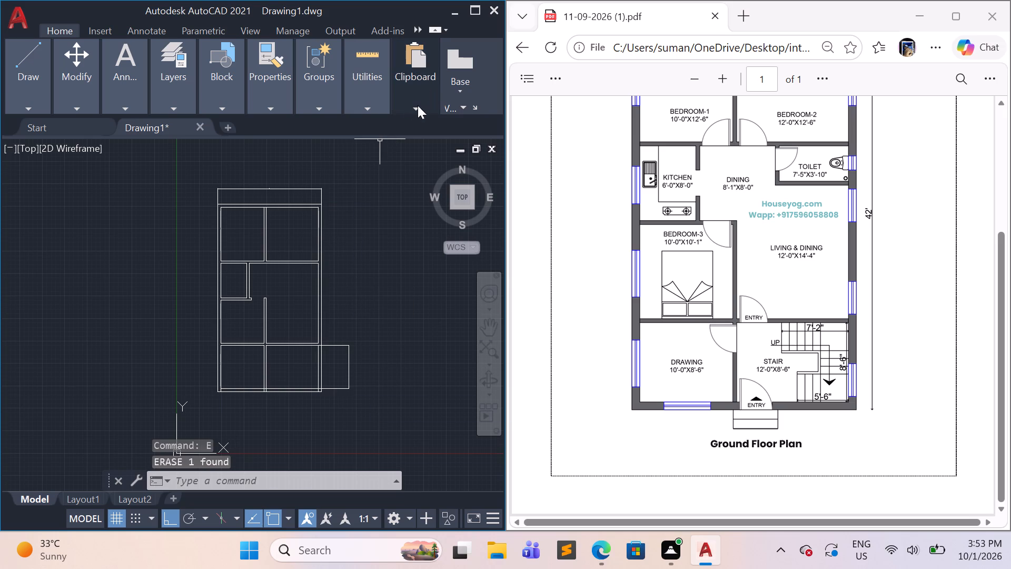
# Quick-measure the inside of the drawing room at the plan's lower-left corner.
pyautogui.click(366, 112)
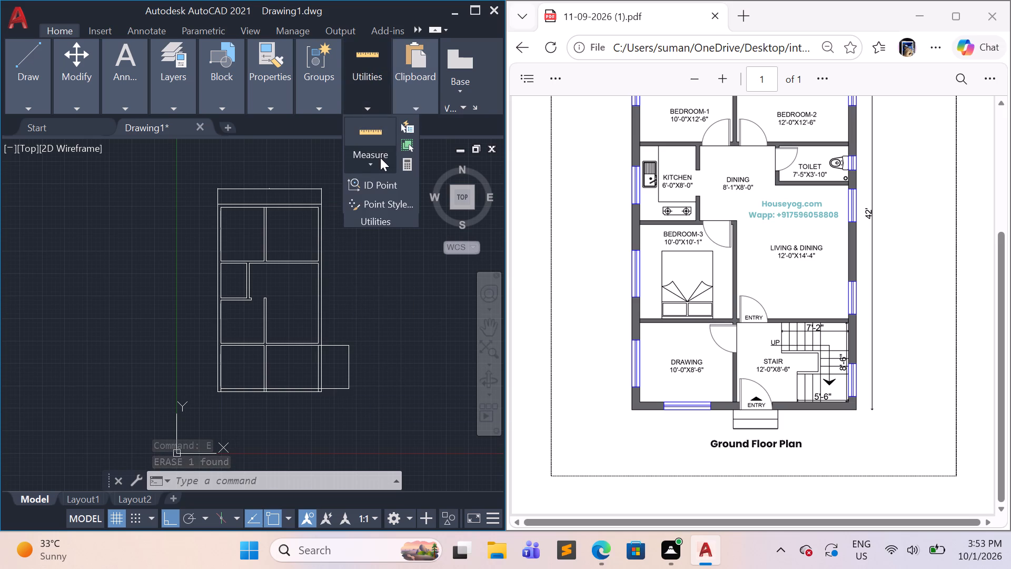
pyautogui.click(370, 162)
pyautogui.click(386, 190)
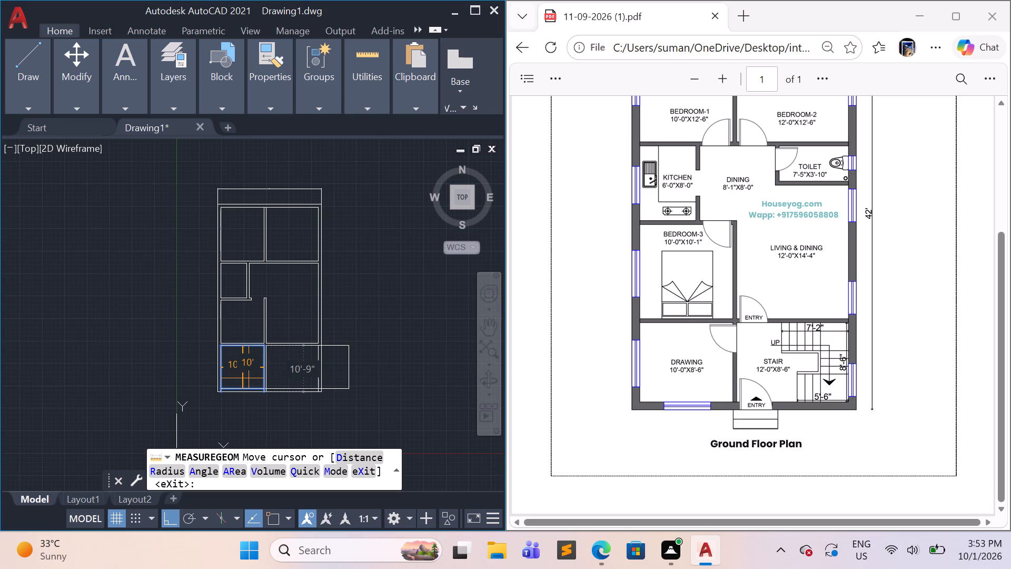
pyautogui.scroll(1, 249, 378)
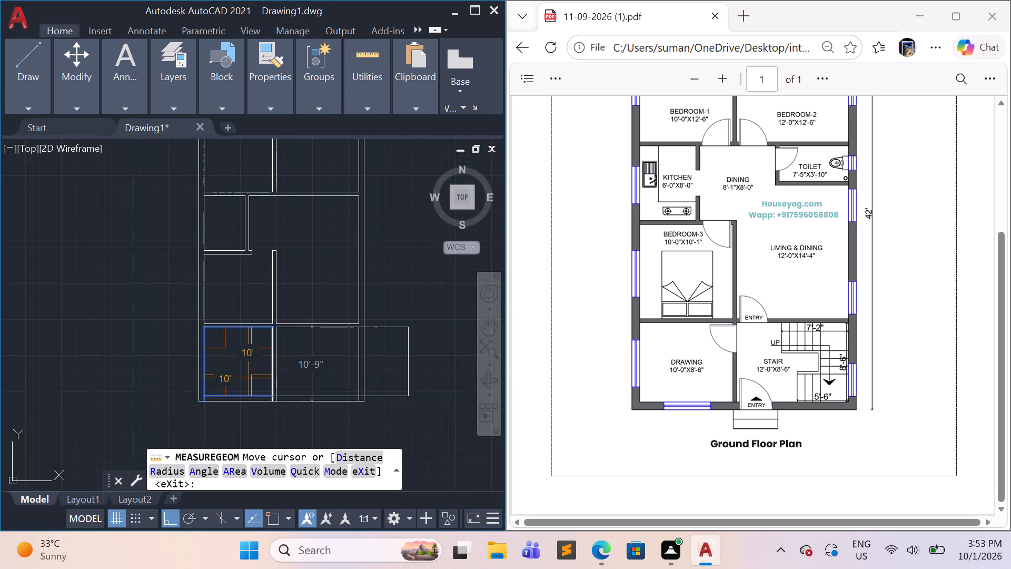
pyautogui.press('Escape')
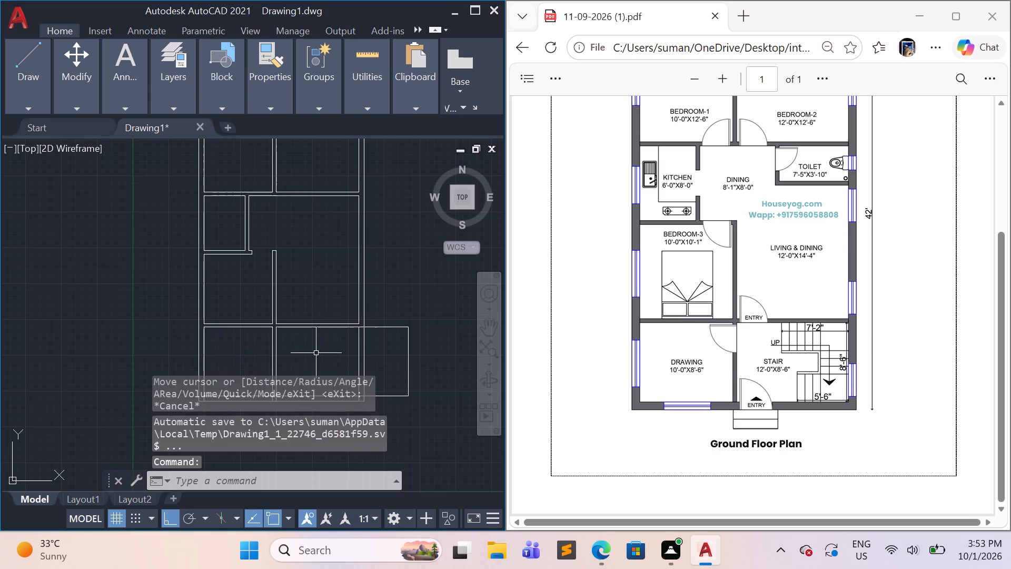
# Erase the leftover vertical dimension beside the stair room's outer right wall.
pyautogui.scroll(1, 310, 352)
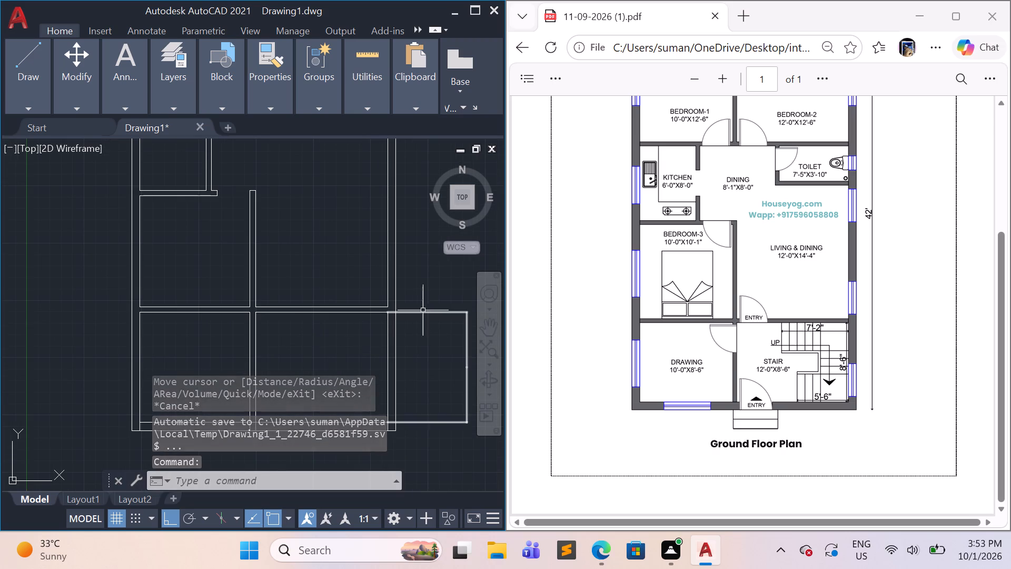
pyautogui.click(430, 312)
pyautogui.press('e')
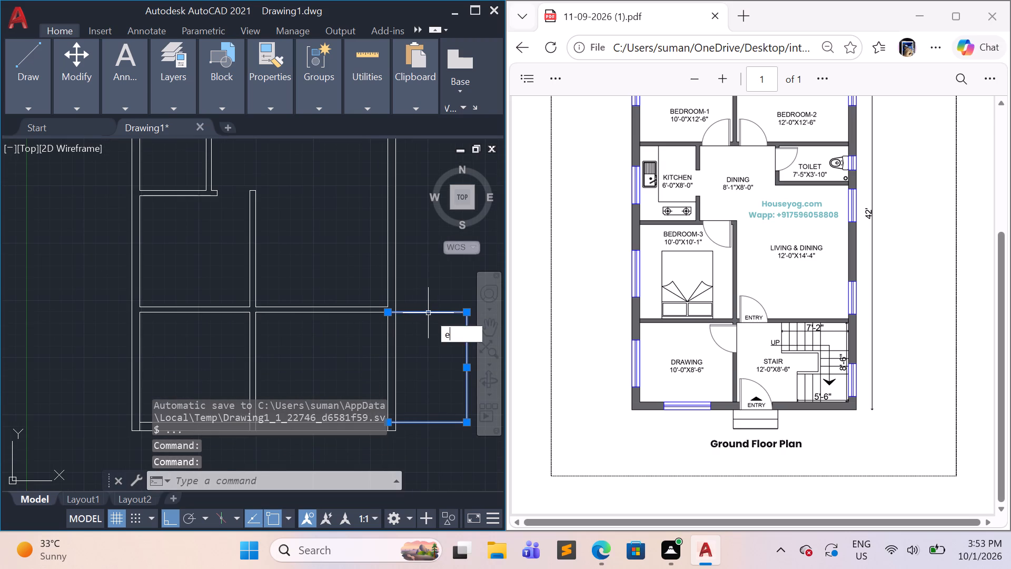
pyautogui.press('Return')
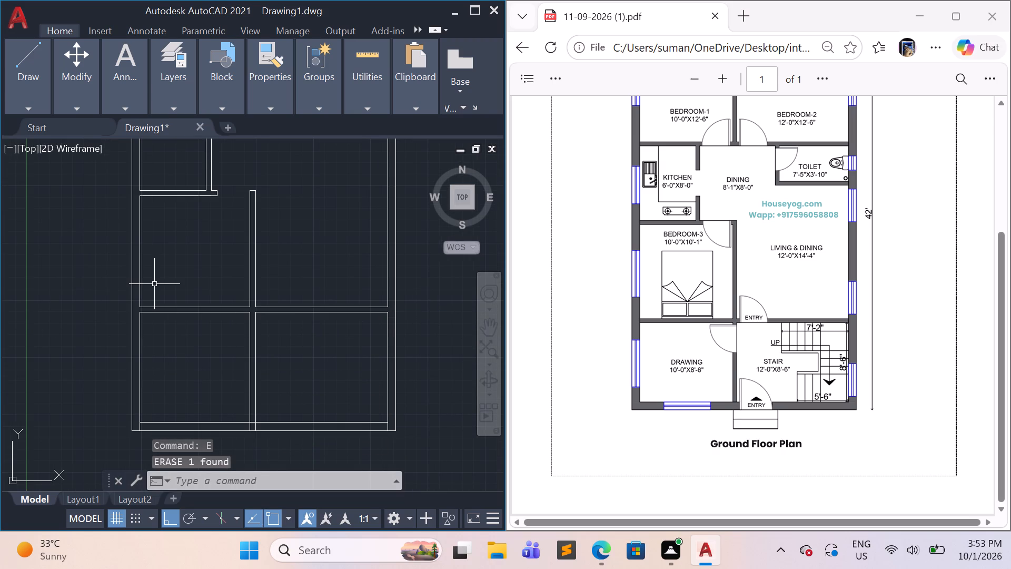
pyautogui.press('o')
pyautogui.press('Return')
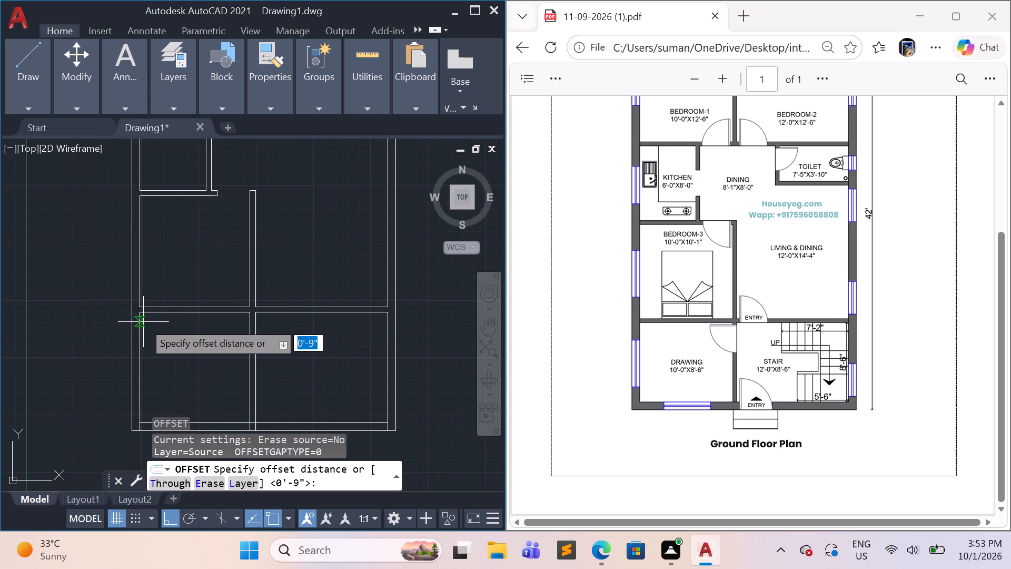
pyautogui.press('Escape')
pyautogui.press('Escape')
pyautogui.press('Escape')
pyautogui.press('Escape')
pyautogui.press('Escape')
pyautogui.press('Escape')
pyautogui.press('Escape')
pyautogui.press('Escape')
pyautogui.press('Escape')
# Measure the drawing room's inner width with a linear dimension between its upper inner corners, without placing it.
pyautogui.write('dloi')
pyautogui.press('Return')
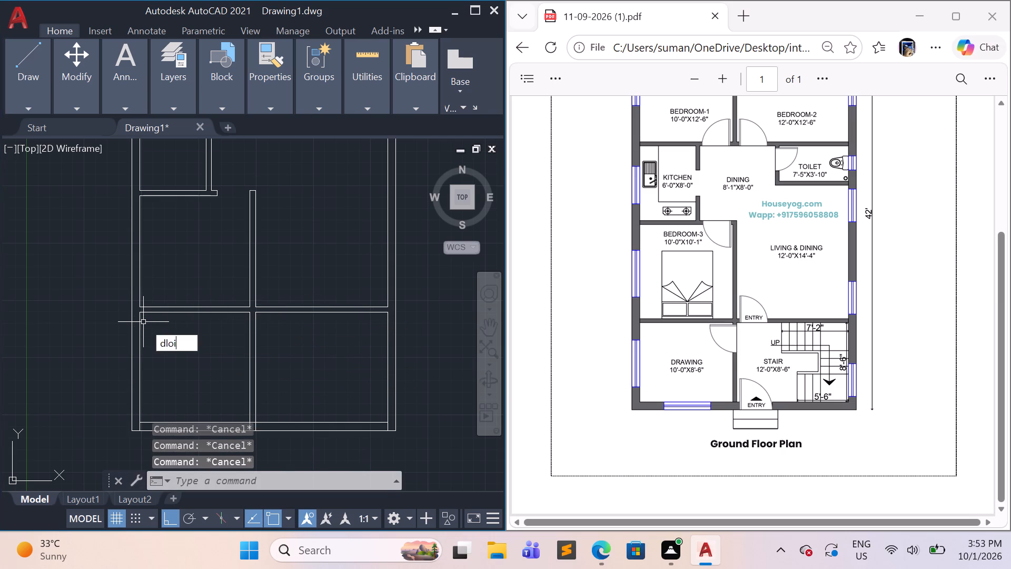
pyautogui.click(139, 314)
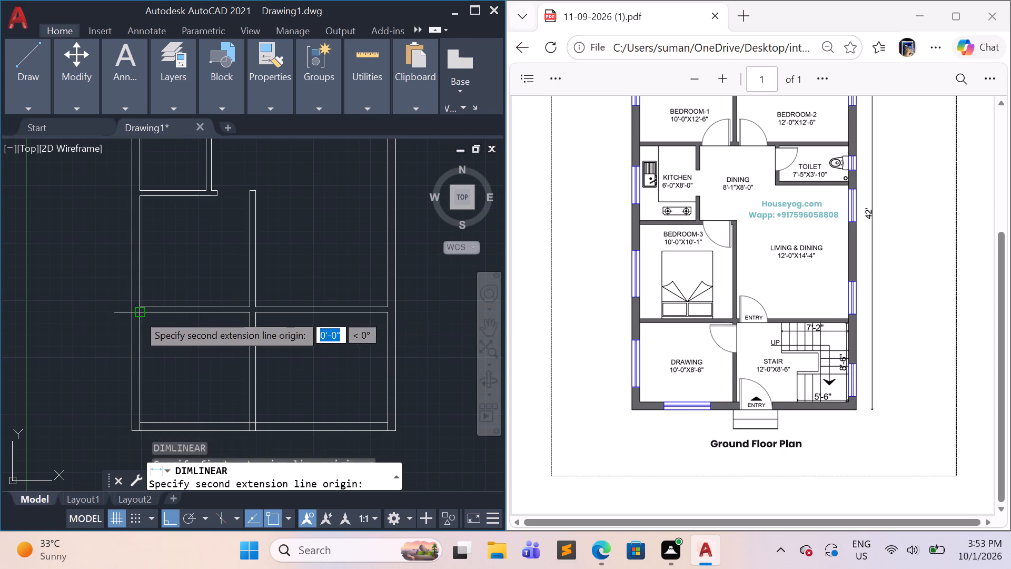
pyautogui.click(247, 315)
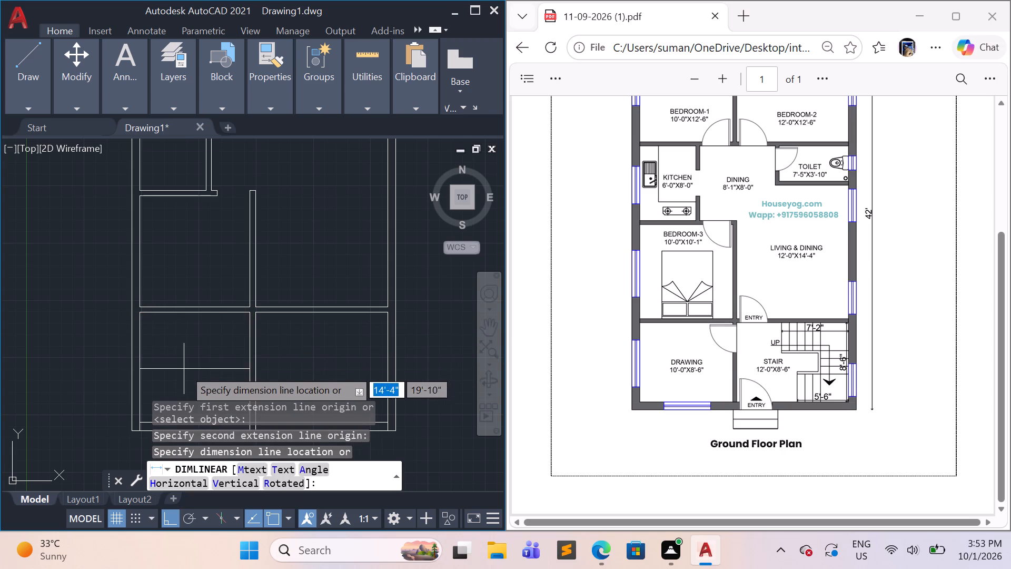
pyautogui.scroll(8, 186, 367)
pyautogui.scroll(-4, 209, 342)
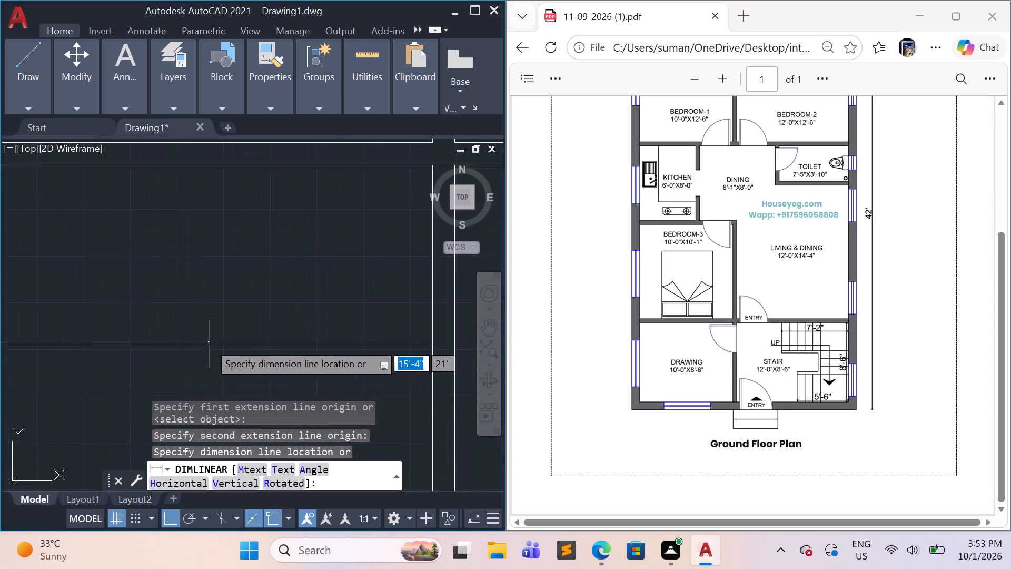
pyautogui.scroll(-2, 209, 342)
pyautogui.press('Escape')
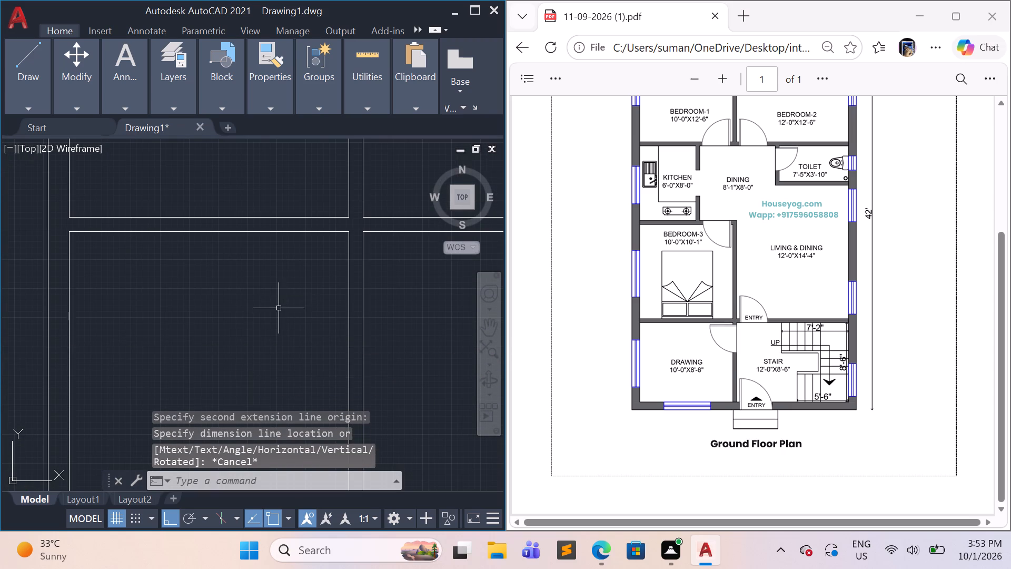
# Draw a line 8'-6" down from the drawing room's upper-right inner corner, continuing horizontally to the outer faces of both side walls.
pyautogui.scroll(-2, 279, 308)
pyautogui.moveTo(271, 340); pyautogui.dragTo(246, 316, button='middle')
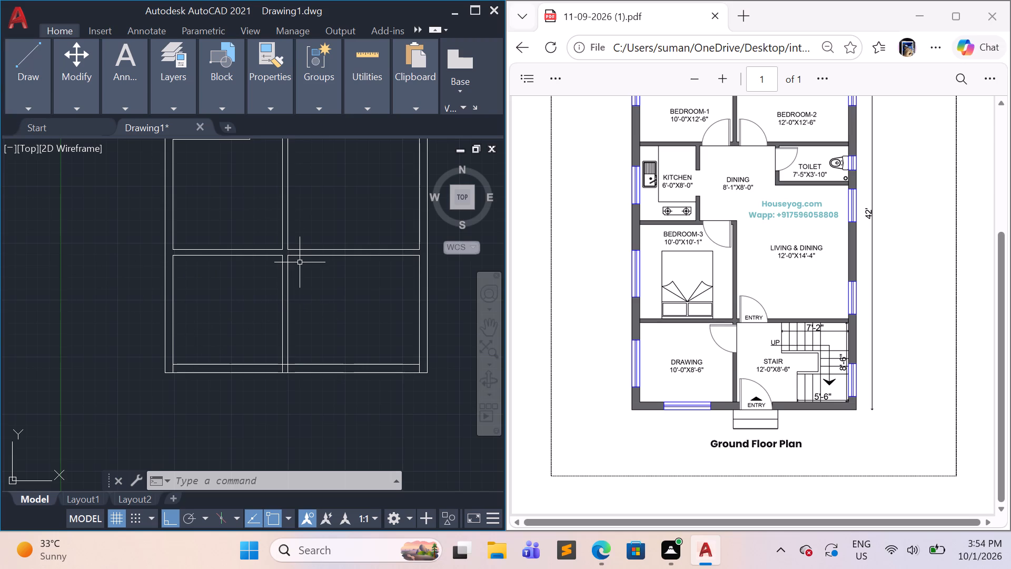
pyautogui.press('l')
pyautogui.press('Return')
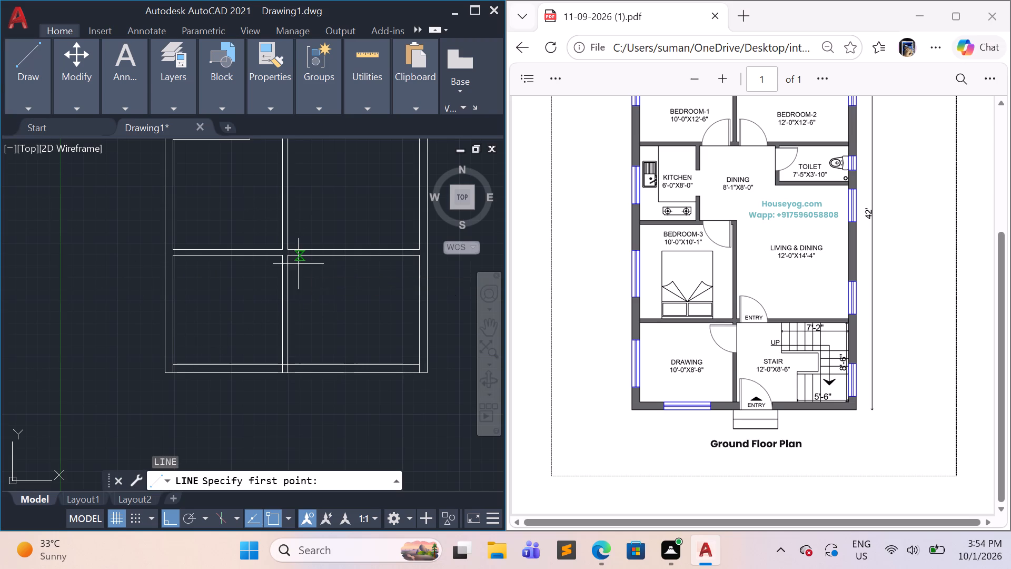
pyautogui.click(282, 260)
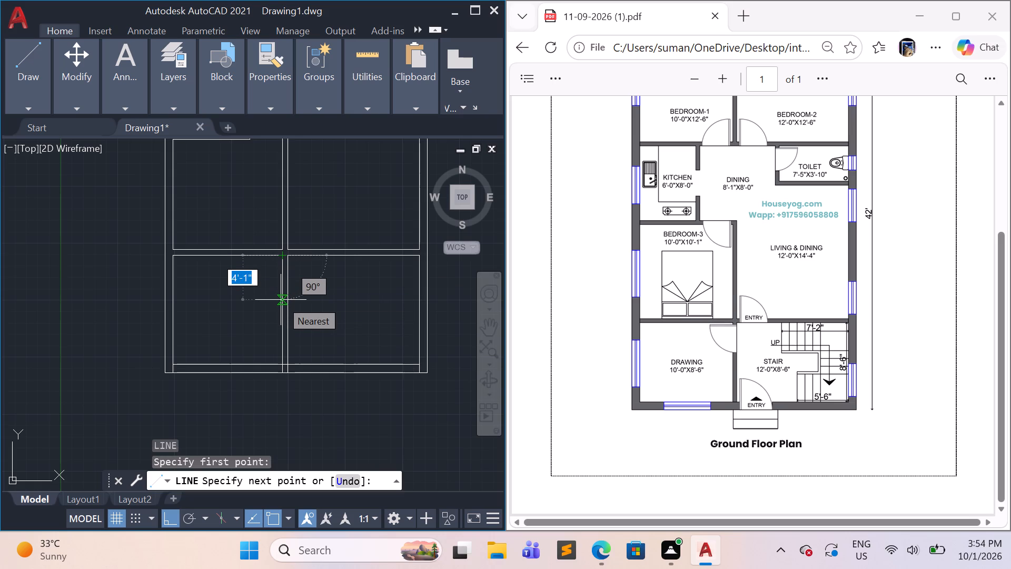
pyautogui.write("8'-")
pyautogui.write('6"')
pyautogui.press('Return')
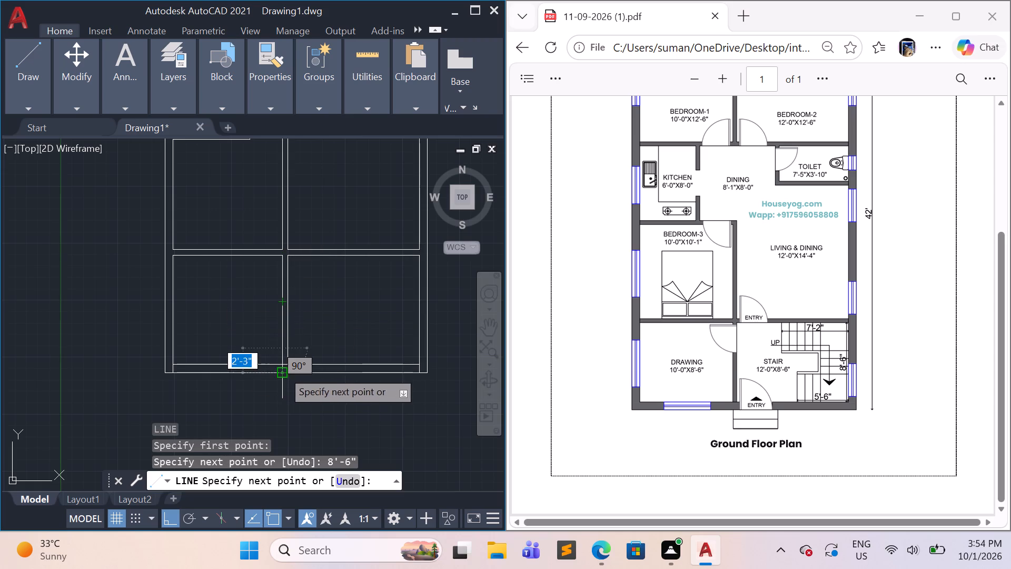
pyautogui.click(163, 347)
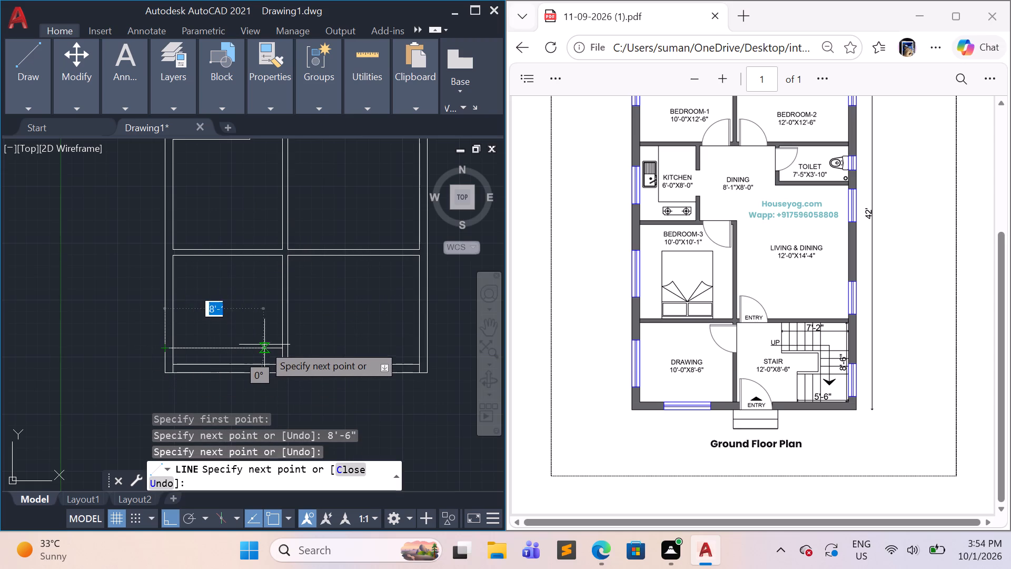
pyautogui.click(284, 345)
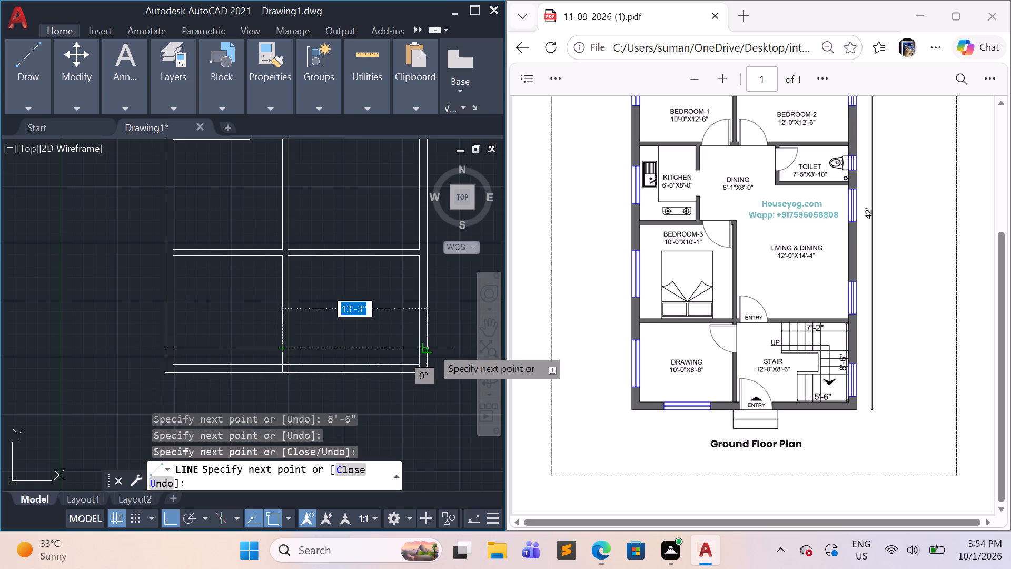
pyautogui.click(431, 347)
pyautogui.press('Escape')
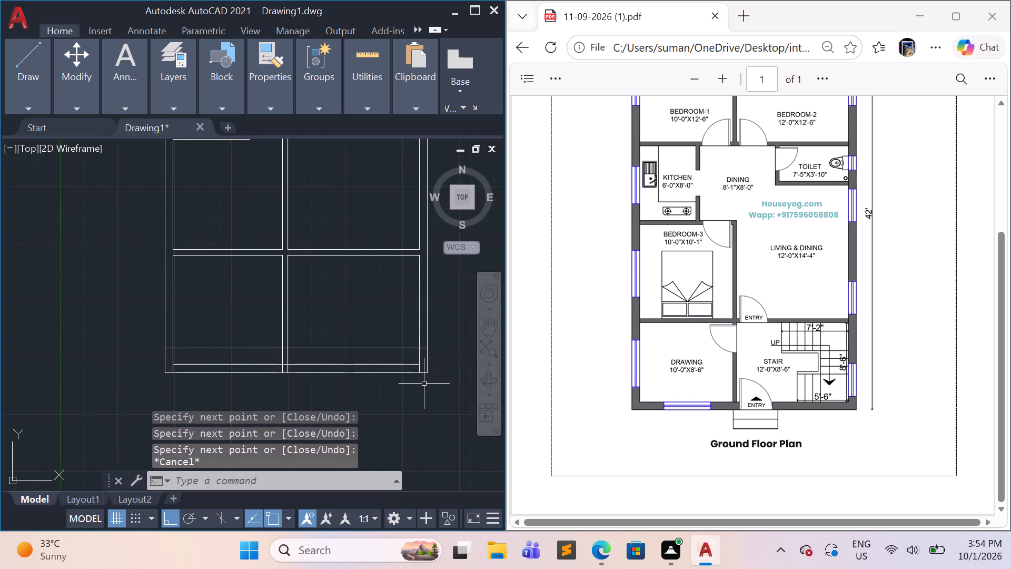
# Offset both segments of the new horizontal line 9" downward to form the bottom outer wall.
pyautogui.scroll(1, 424, 384)
pyautogui.scroll(-1, 404, 377)
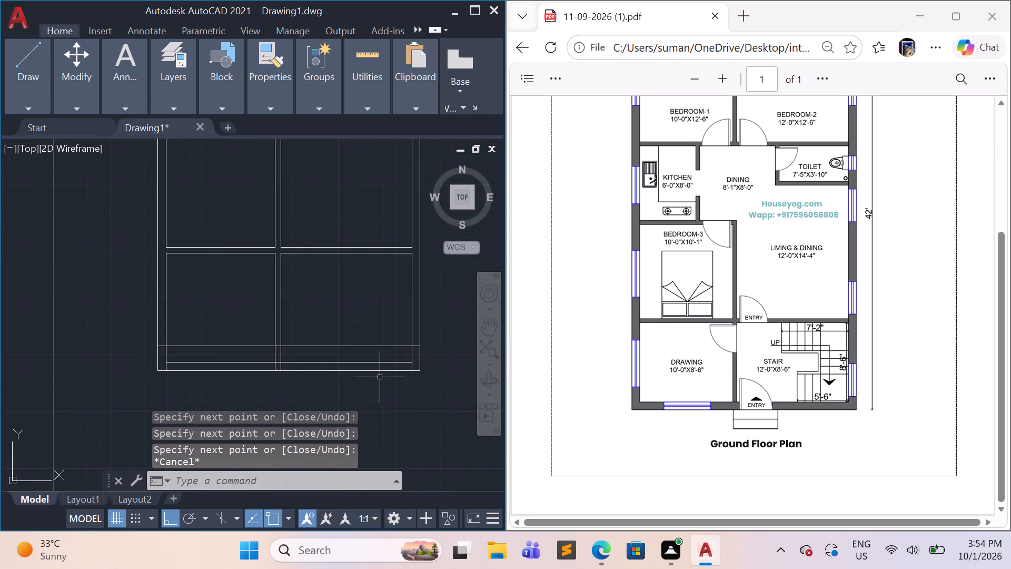
pyautogui.click(213, 346)
pyautogui.click(310, 345)
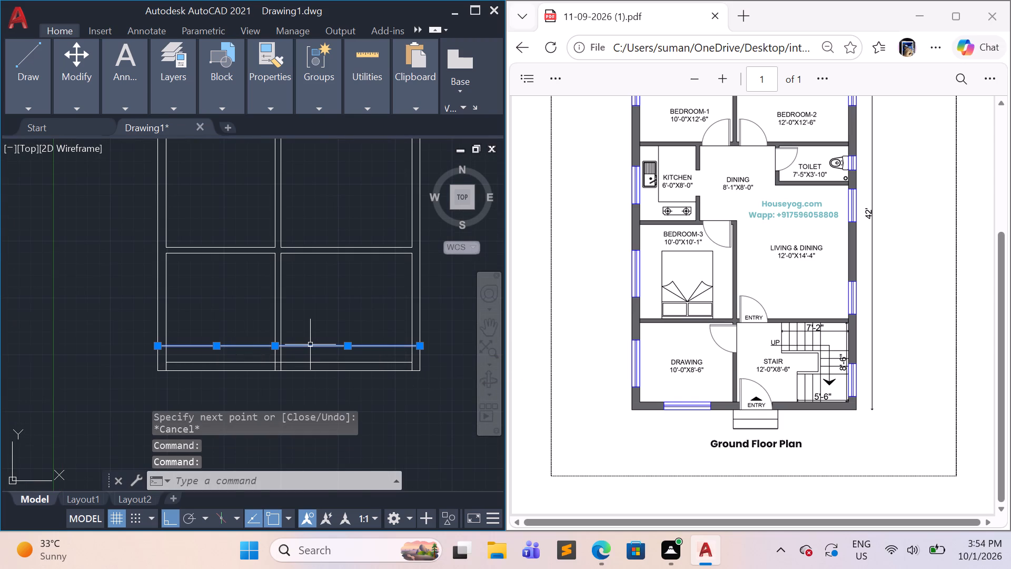
pyautogui.press('o')
pyautogui.press('Return')
pyautogui.write('9"')
pyautogui.press('Return')
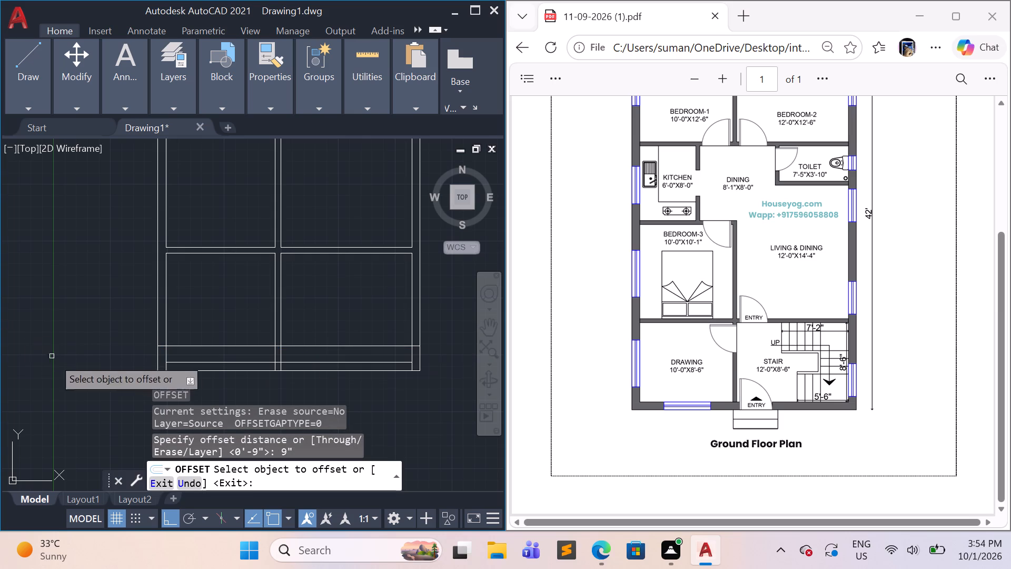
pyautogui.click(210, 349)
pyautogui.click(213, 347)
pyautogui.click(217, 355)
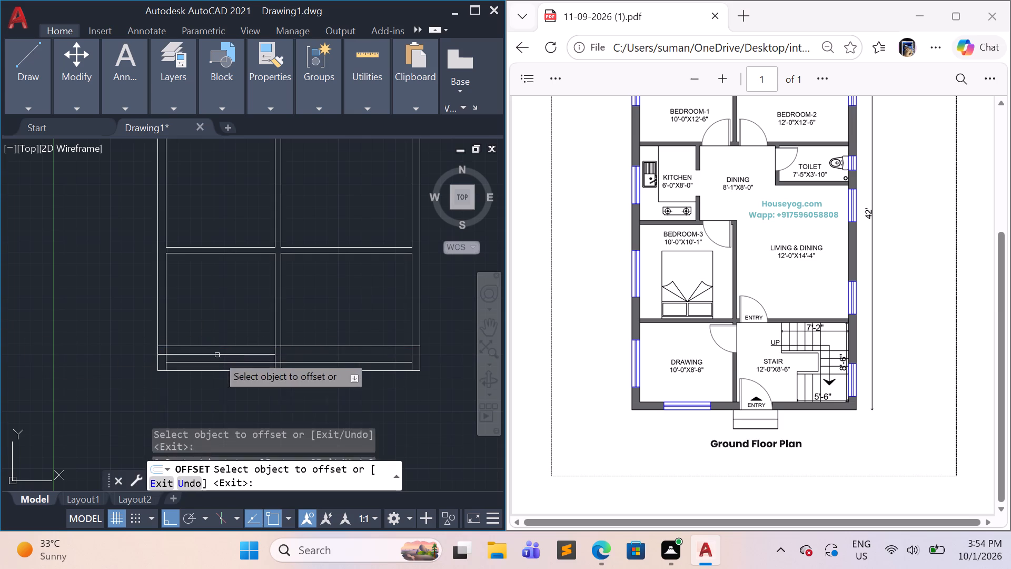
pyautogui.click(306, 346)
pyautogui.click(307, 352)
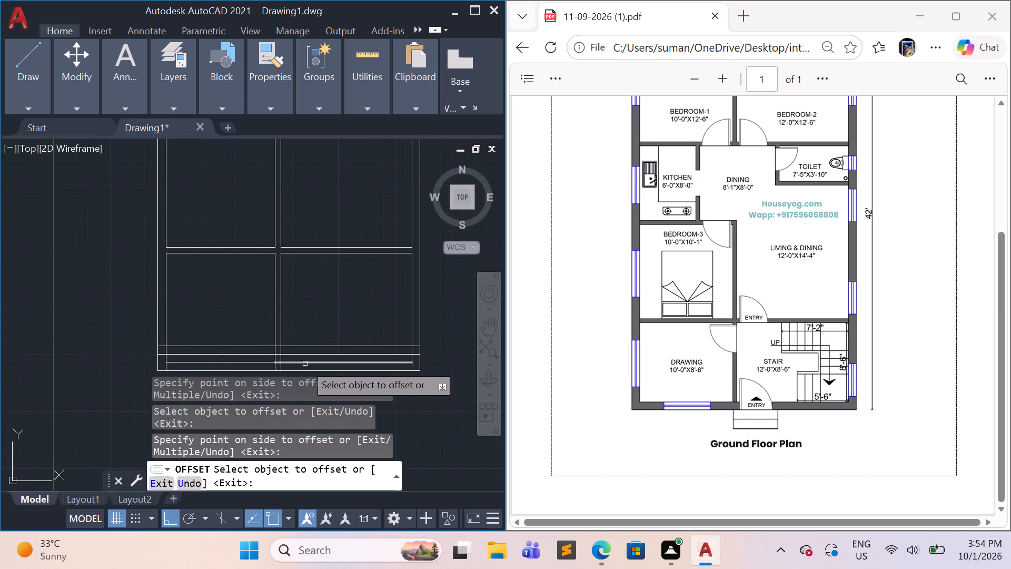
pyautogui.scroll(1, 364, 382)
pyautogui.moveTo(404, 400); pyautogui.dragTo(390, 350, button='middle')
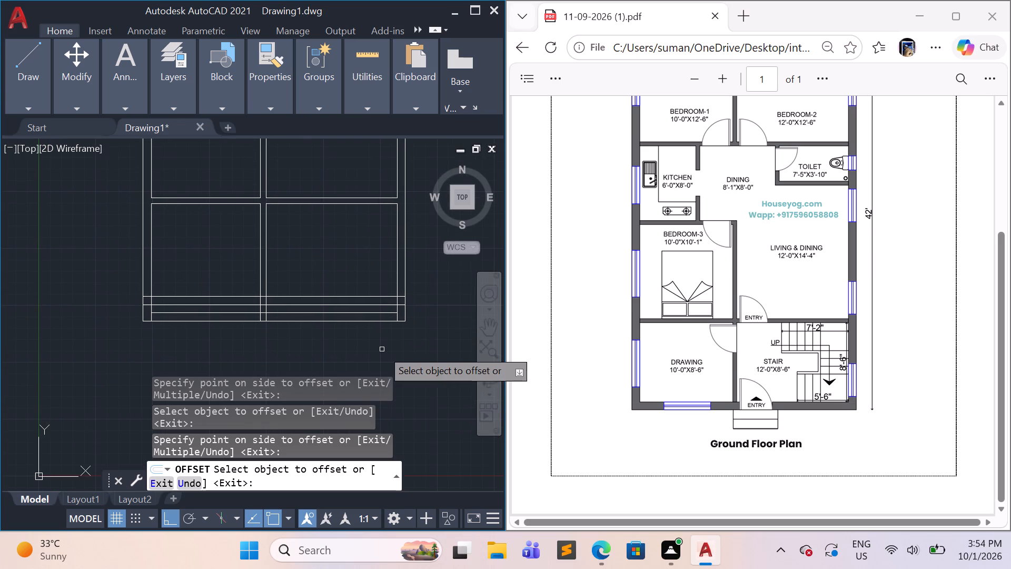
pyautogui.scroll(-2, 368, 356)
pyautogui.moveTo(412, 359); pyautogui.dragTo(396, 373, button='middle')
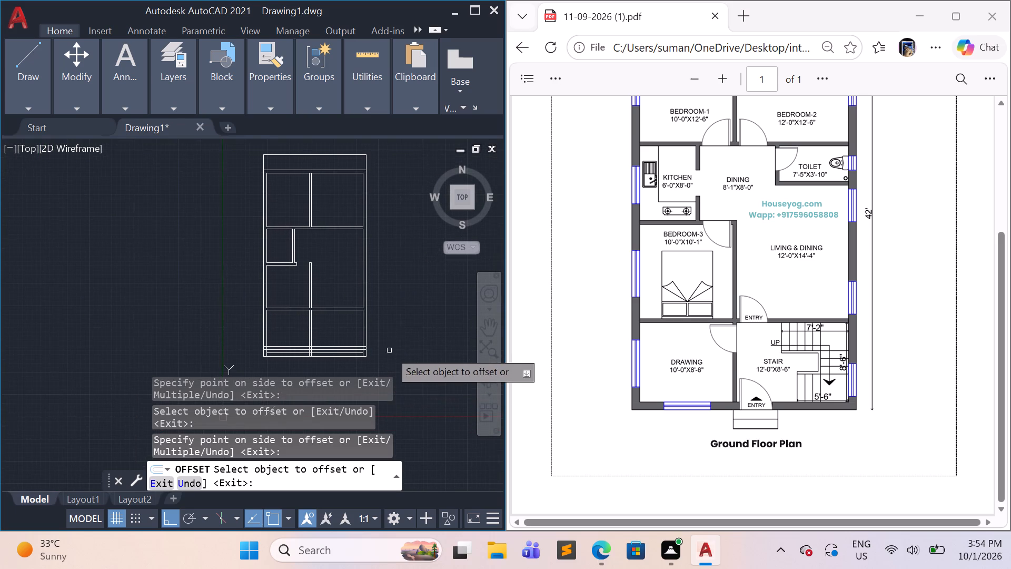
pyautogui.press('Escape')
# Measure the overall height along the right outer wall, from the top outer corner to the new bottom wall's outer face, without placing the dimension.
pyautogui.write('dli')
pyautogui.press('Return')
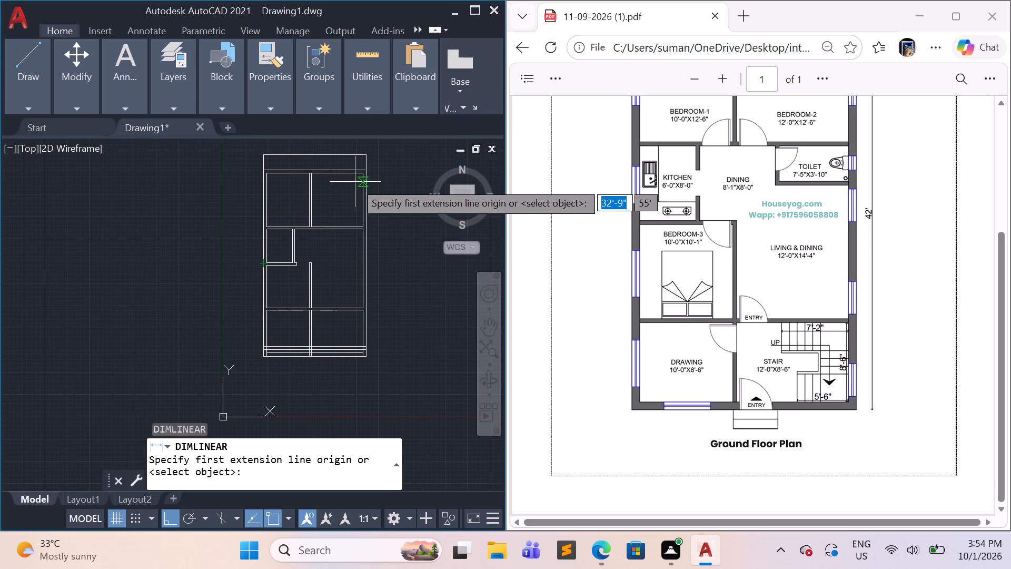
pyautogui.click(369, 172)
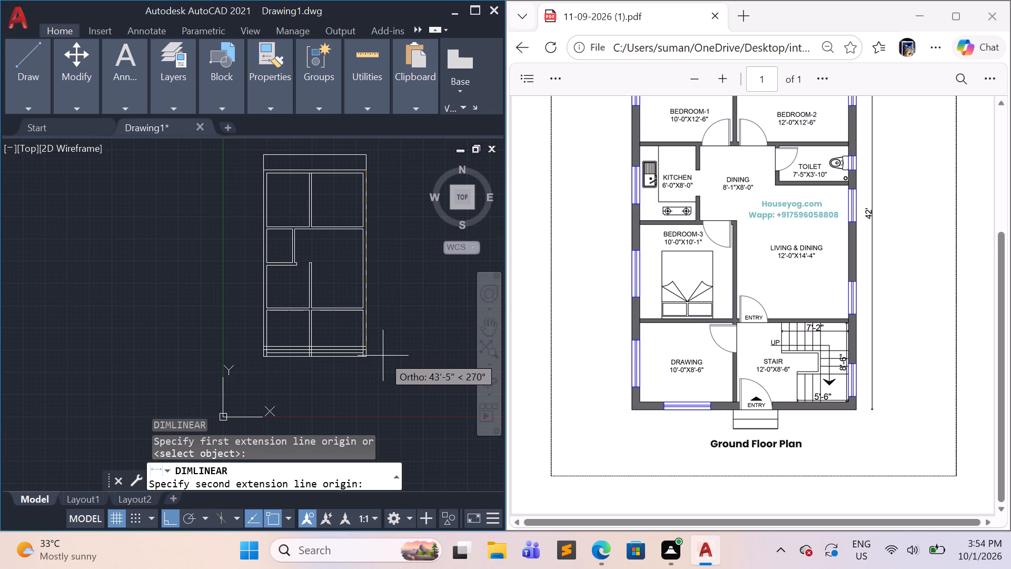
pyautogui.scroll(3, 382, 352)
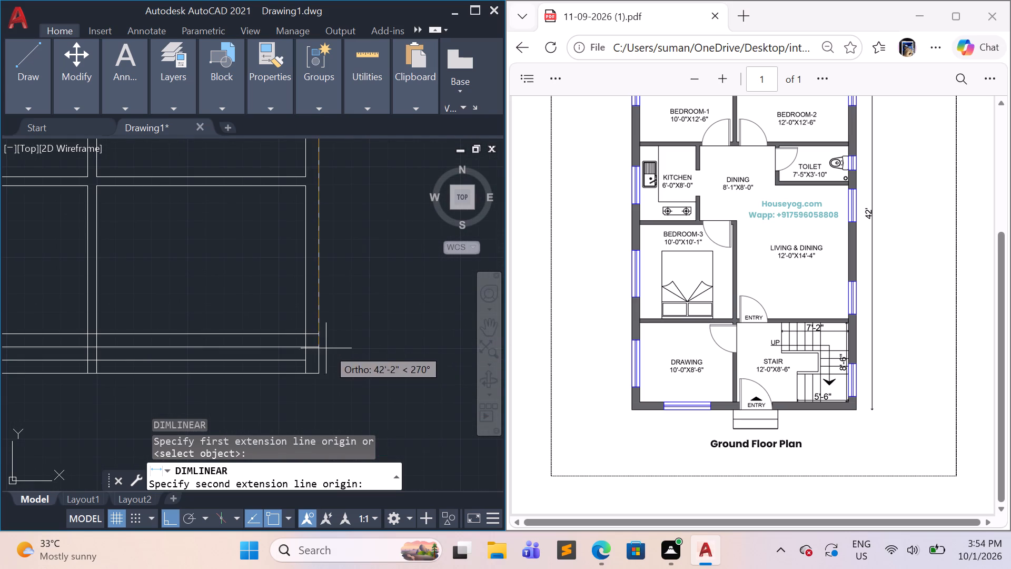
pyautogui.click(318, 344)
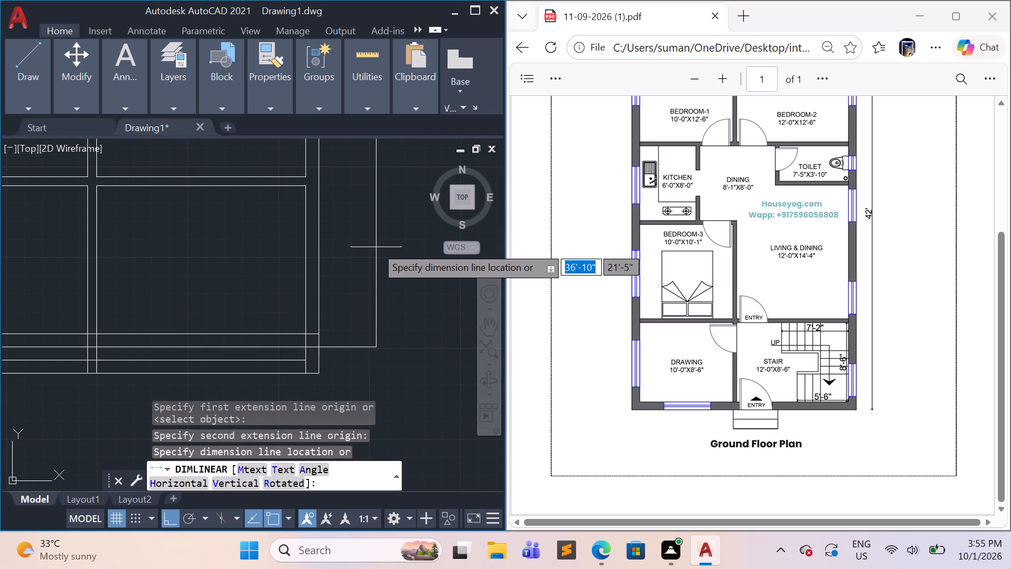
pyautogui.moveTo(380, 284); pyautogui.dragTo(316, 446, button='middle')
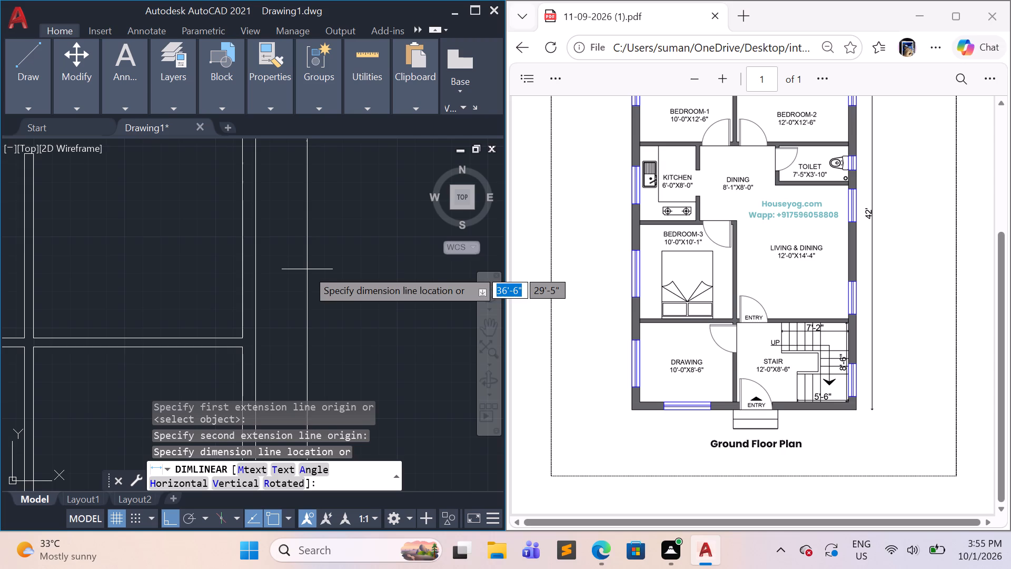
pyautogui.moveTo(309, 301); pyautogui.dragTo(303, 370, button='middle')
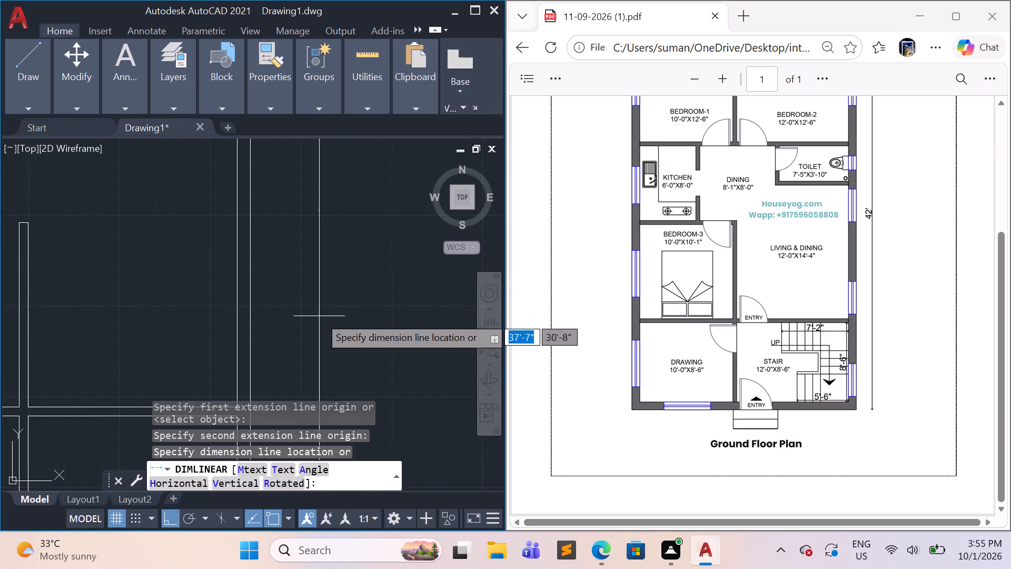
pyautogui.scroll(4, 312, 197)
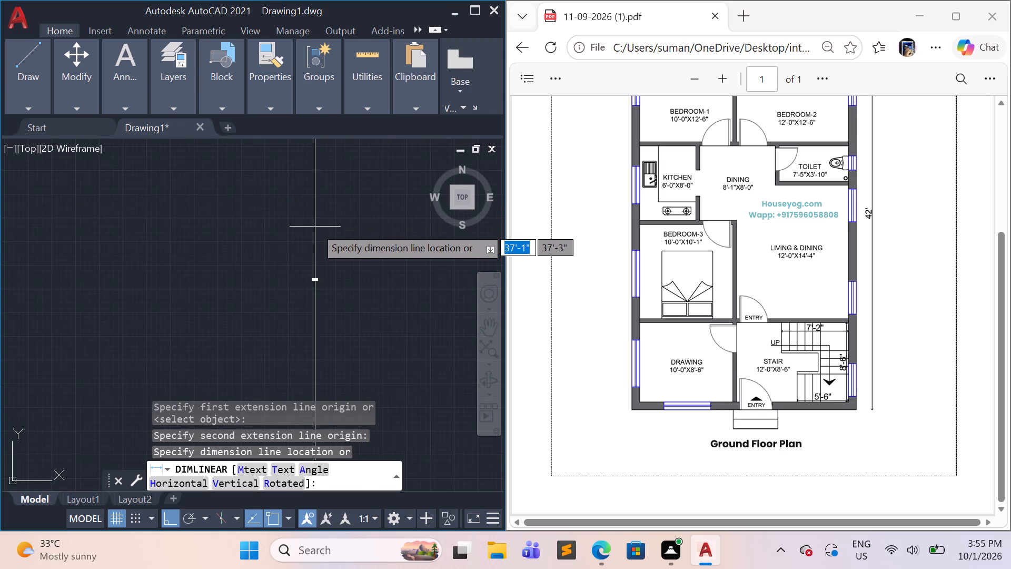
pyautogui.scroll(4, 318, 252)
pyautogui.scroll(-2, 318, 252)
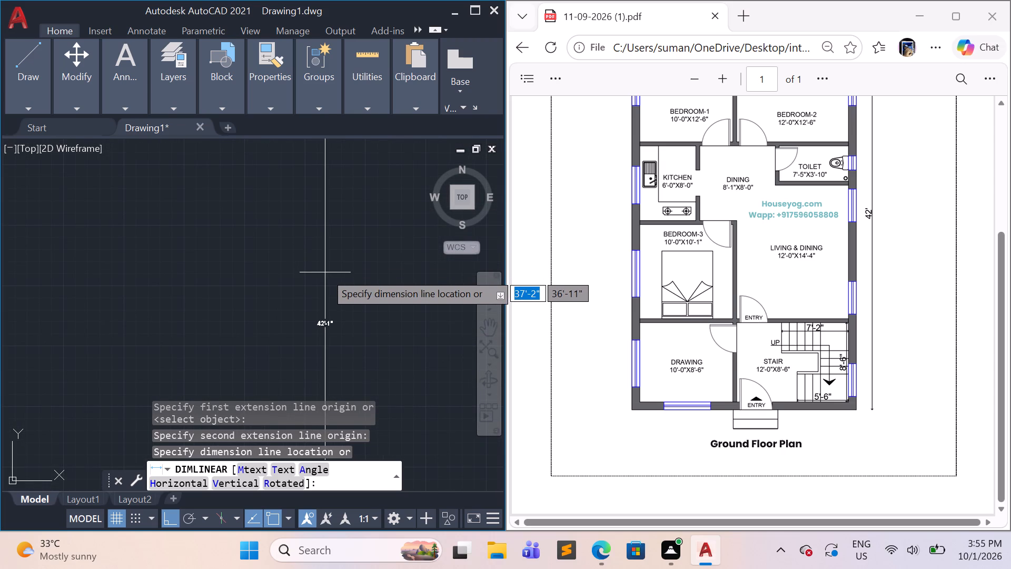
pyautogui.scroll(-2, 326, 278)
pyautogui.scroll(-6, 339, 328)
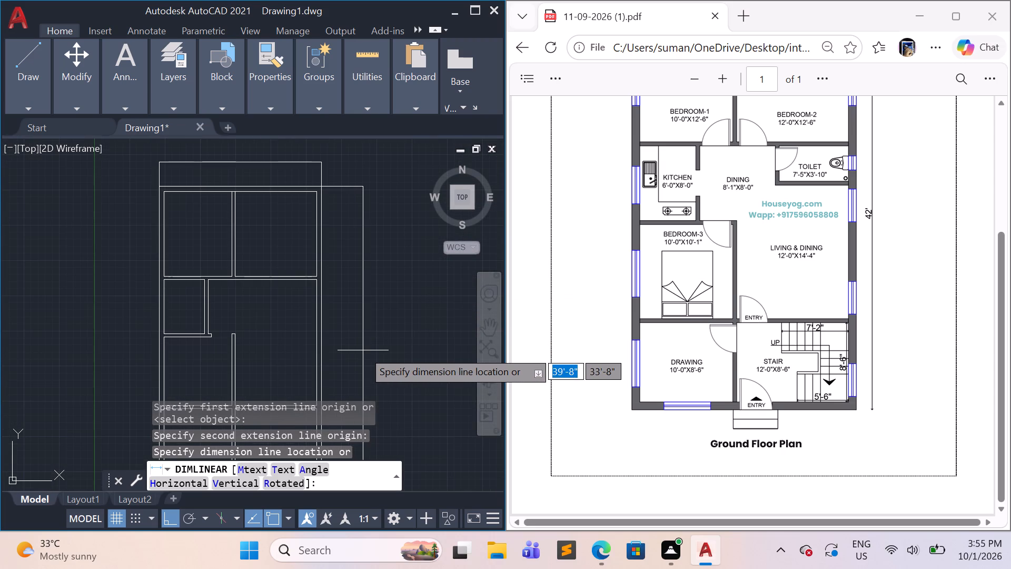
pyautogui.moveTo(364, 351); pyautogui.dragTo(361, 215, button='middle')
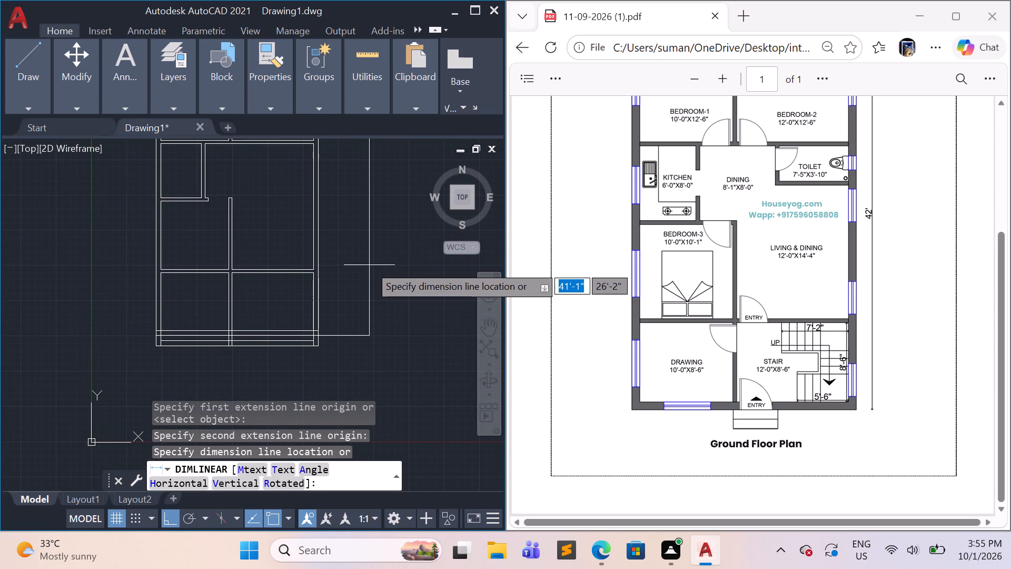
pyautogui.press('Escape')
# Trim away the old bottom wall lines and side wall ends below the new bottom wall on the stair room side.
pyautogui.scroll(4, 321, 357)
pyautogui.scroll(-3, 315, 349)
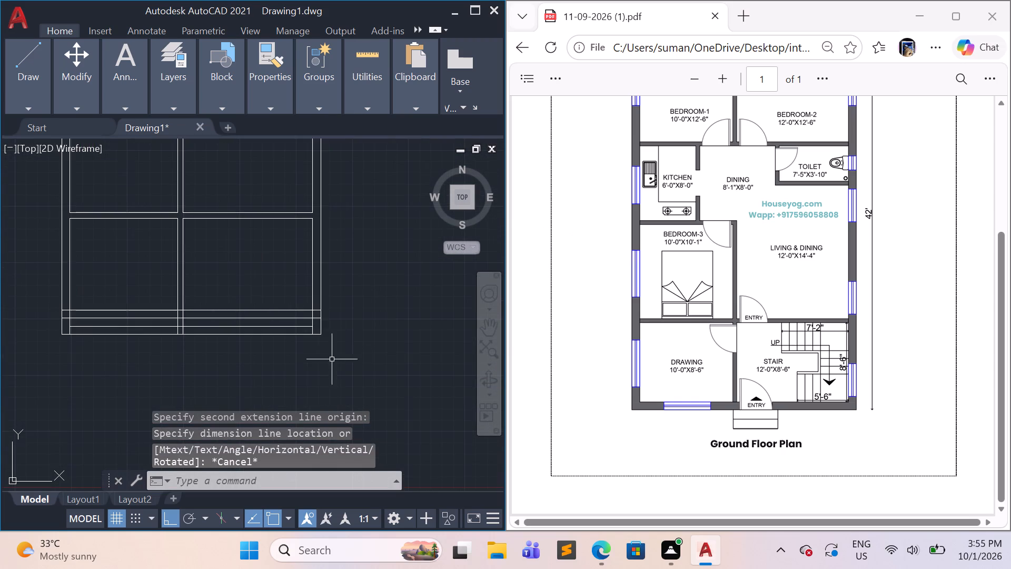
pyautogui.scroll(2, 304, 366)
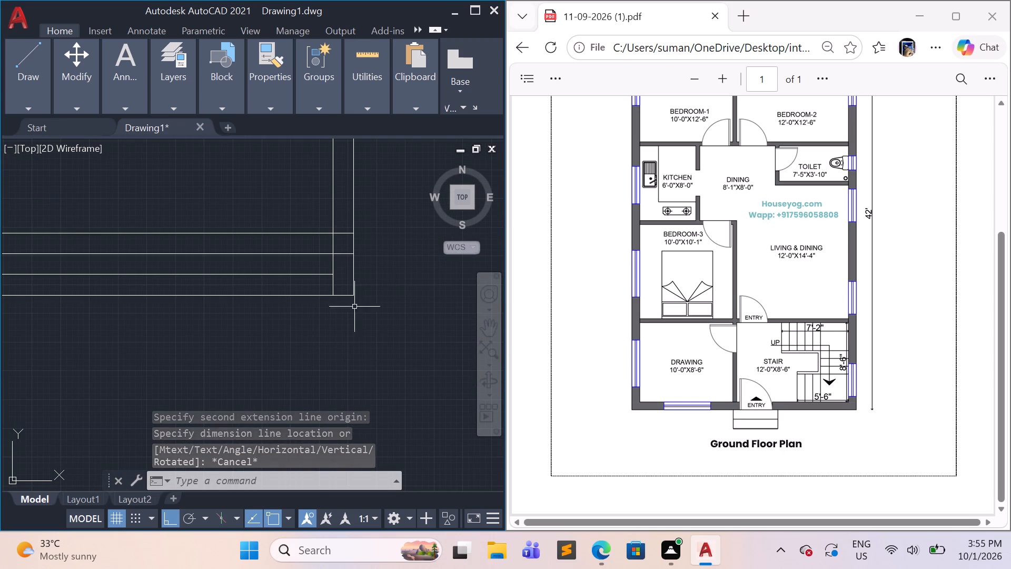
pyautogui.write('tr')
pyautogui.press('Return')
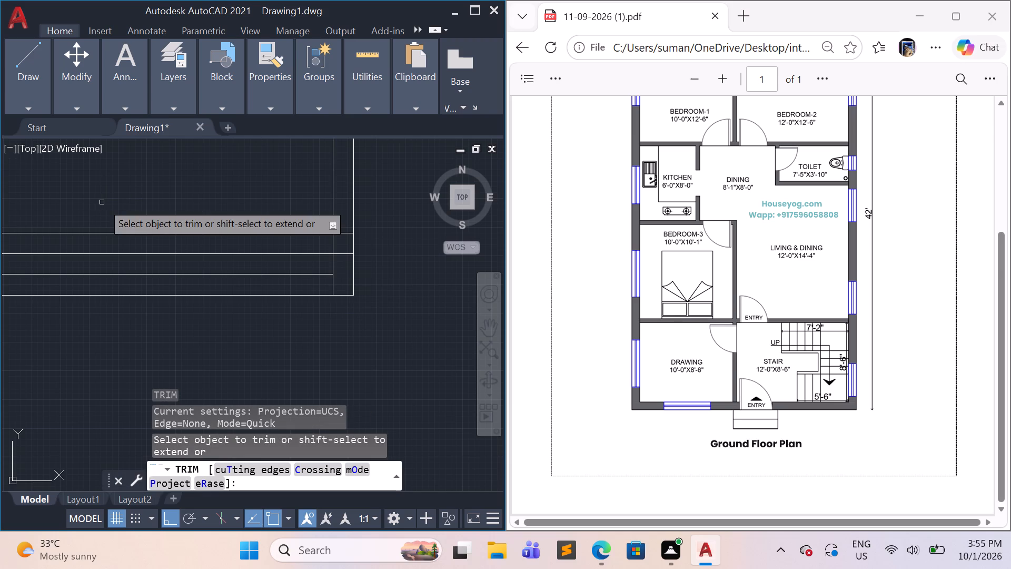
pyautogui.click(202, 274)
pyautogui.moveTo(375, 273); pyautogui.dragTo(285, 291)
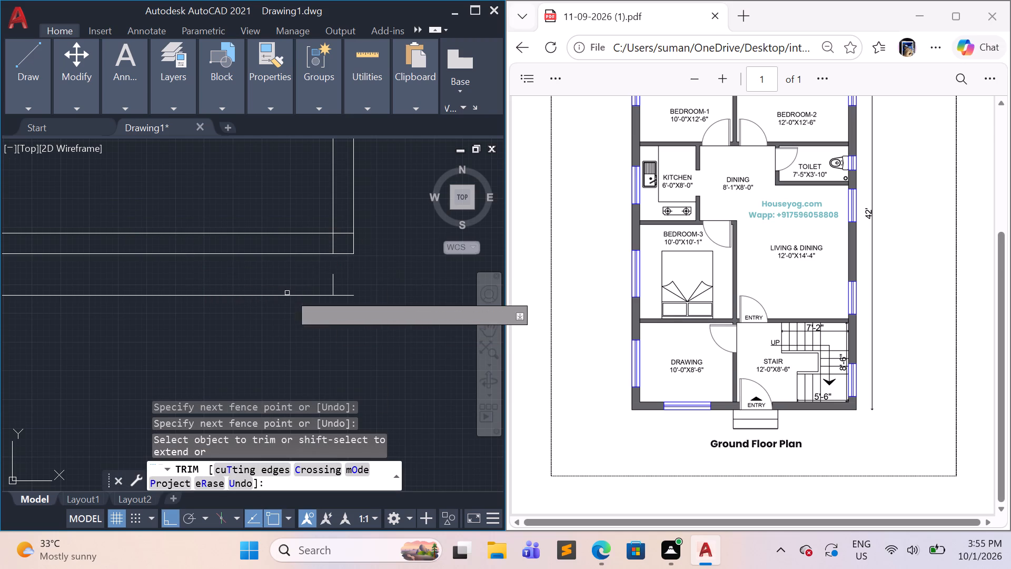
pyautogui.click(333, 283)
pyautogui.click(339, 295)
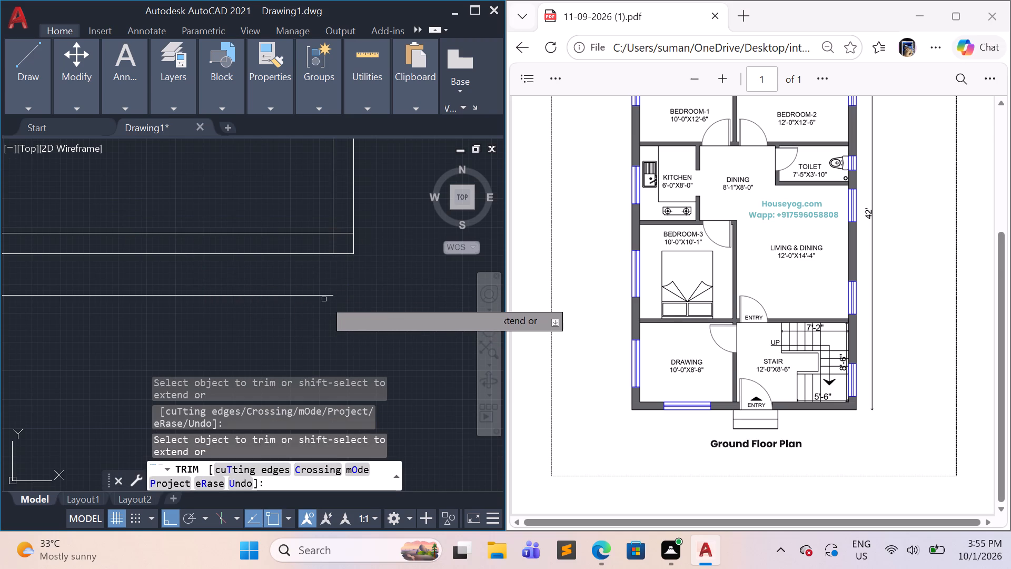
pyautogui.click(321, 295)
pyautogui.scroll(-1, 323, 302)
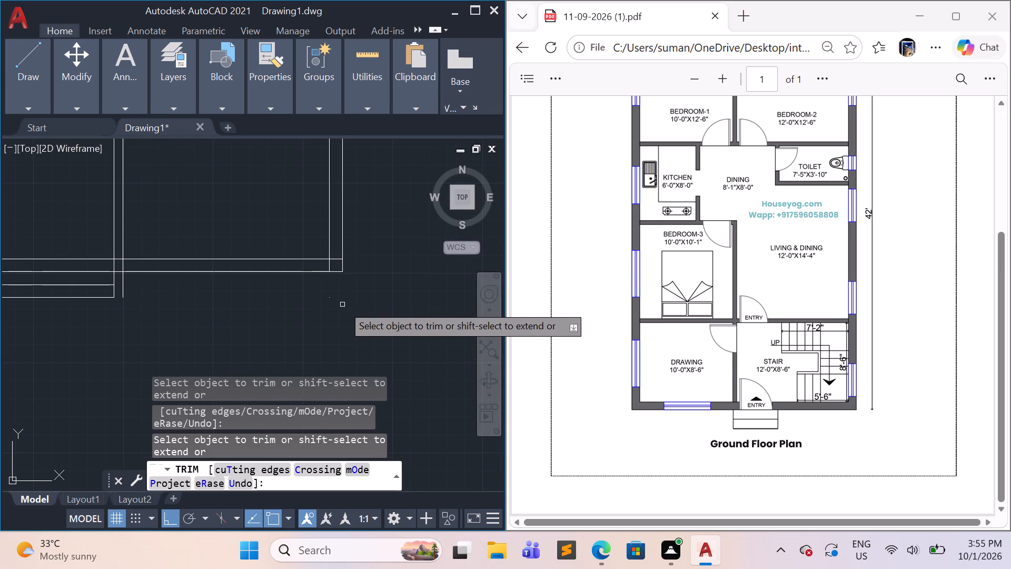
pyautogui.click(346, 310)
pyautogui.click(318, 294)
# Trim away the remaining old bottom wall lines and wall ends below the drawing room, from the partition to the left outer wall.
pyautogui.moveTo(218, 310); pyautogui.dragTo(223, 310, button='middle')
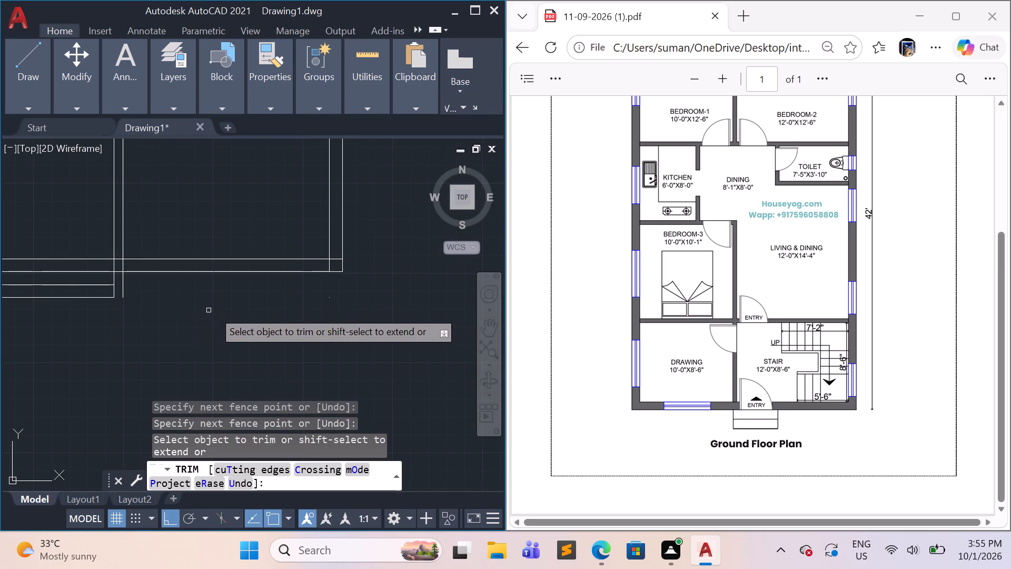
pyautogui.moveTo(223, 310); pyautogui.dragTo(319, 314, button='middle')
pyautogui.click(221, 286)
pyautogui.click(212, 284)
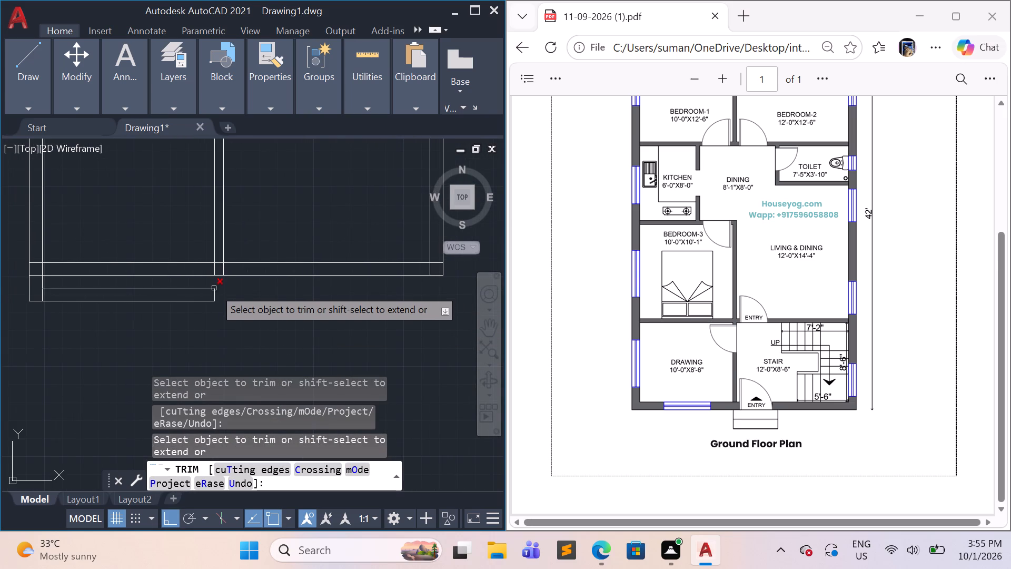
pyautogui.click(214, 288)
pyautogui.click(214, 299)
pyautogui.moveTo(208, 299); pyautogui.dragTo(181, 304)
pyautogui.click(179, 304)
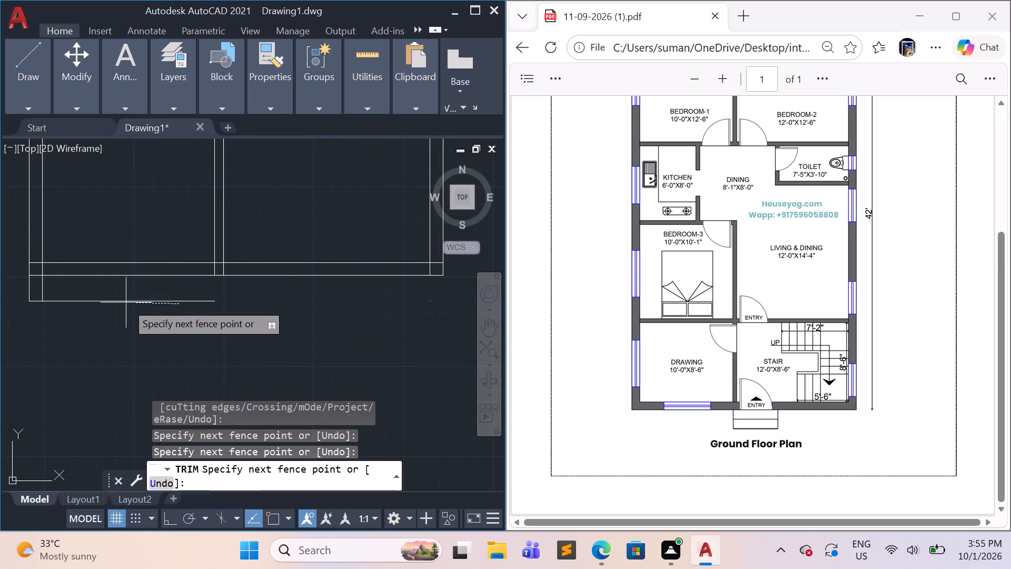
pyautogui.click(123, 298)
pyautogui.moveTo(66, 295); pyautogui.dragTo(0, 298)
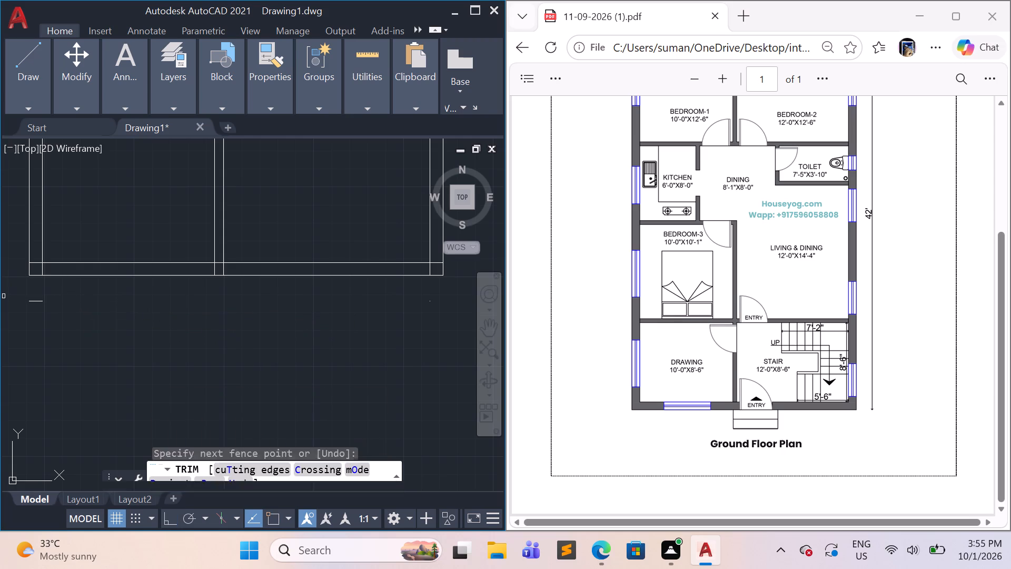
pyautogui.click(29, 301)
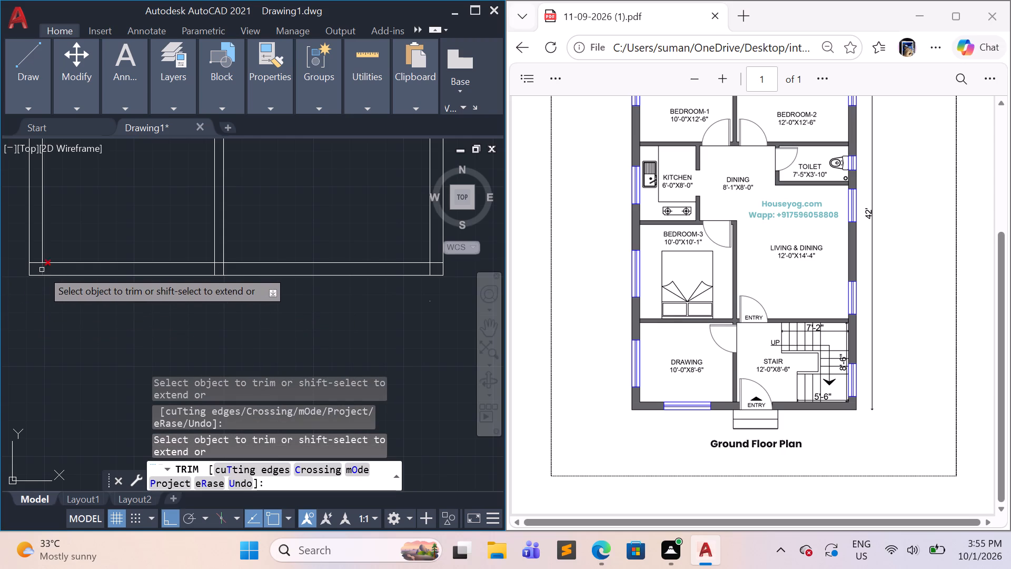
# Trim the overlapping wall lines inside the new bottom wall at the left corner, the central partition and the right corner.
pyautogui.click(42, 270)
pyautogui.click(36, 264)
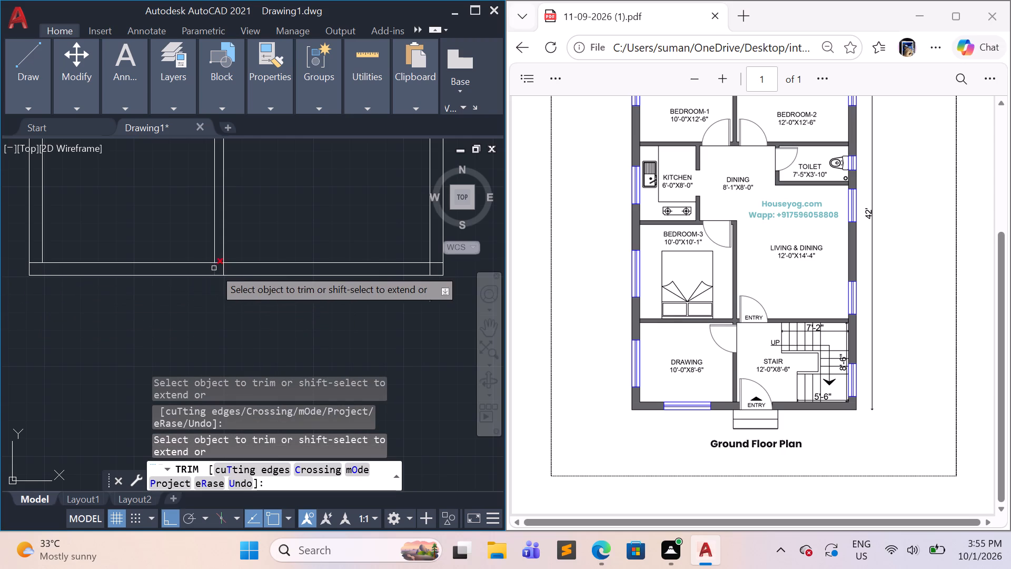
pyautogui.click(211, 269)
pyautogui.click(229, 270)
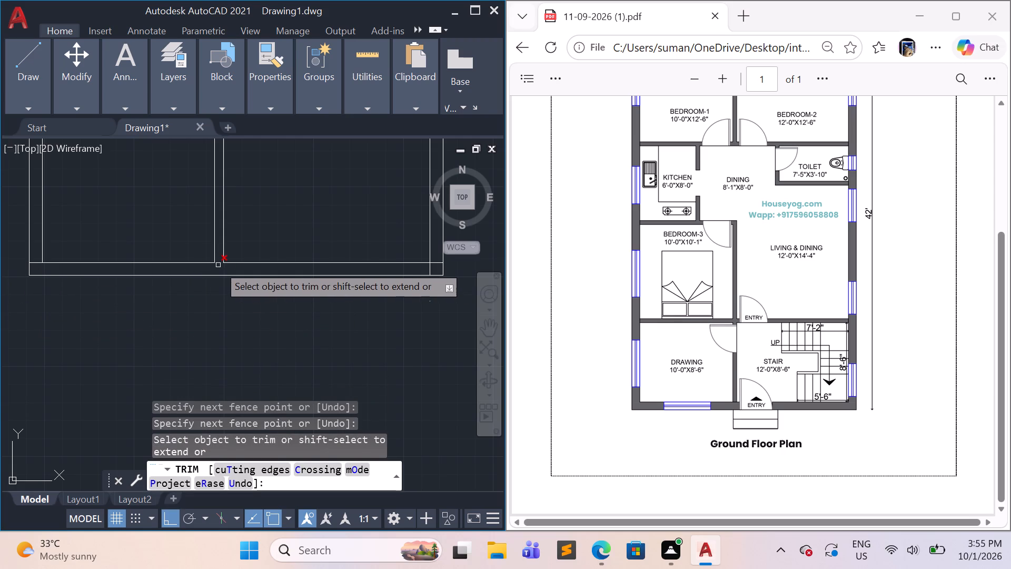
pyautogui.click(218, 265)
pyautogui.click(436, 264)
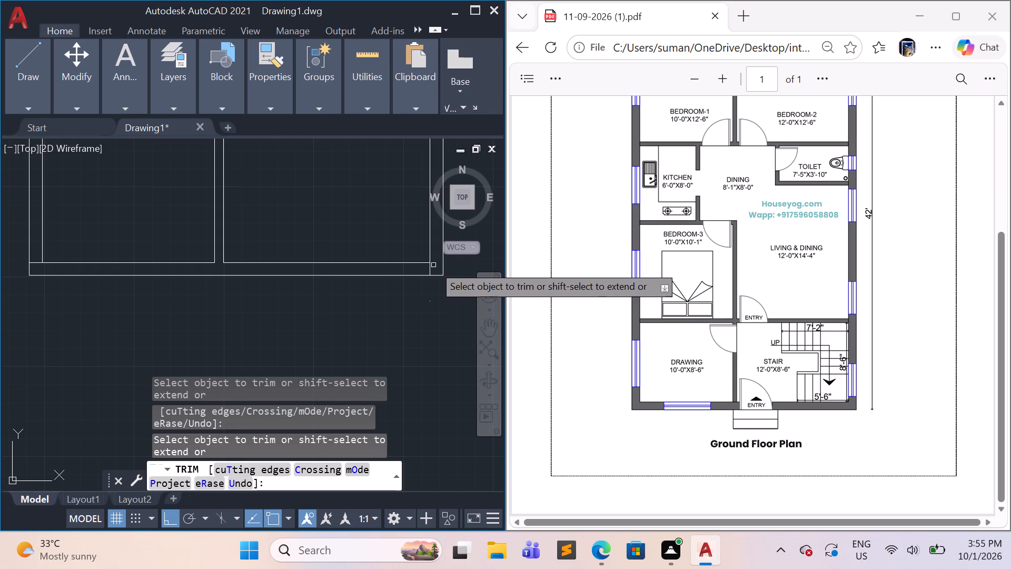
pyautogui.click(428, 269)
pyautogui.click(437, 269)
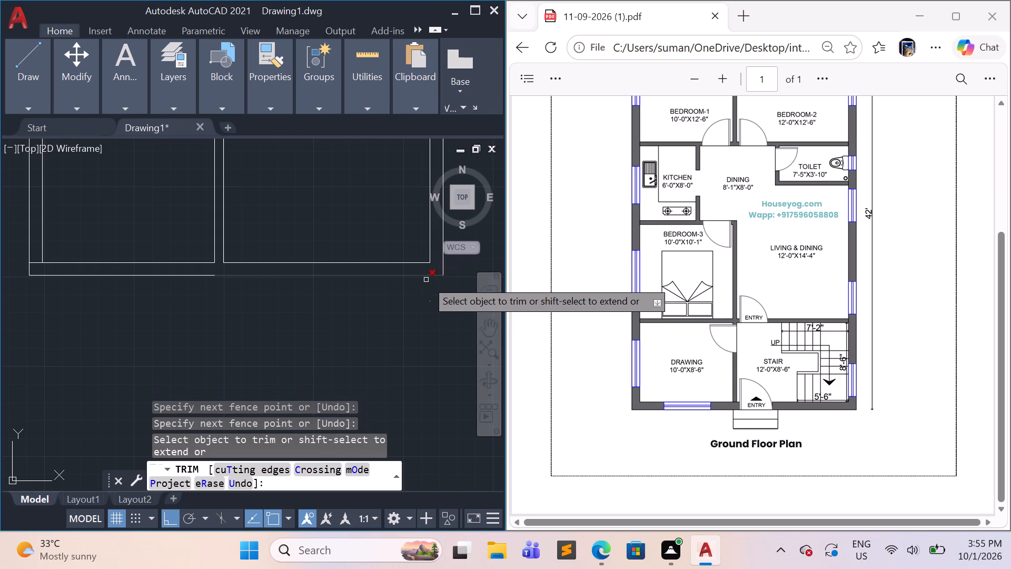
pyautogui.scroll(-4, 420, 286)
pyautogui.scroll(2, 431, 272)
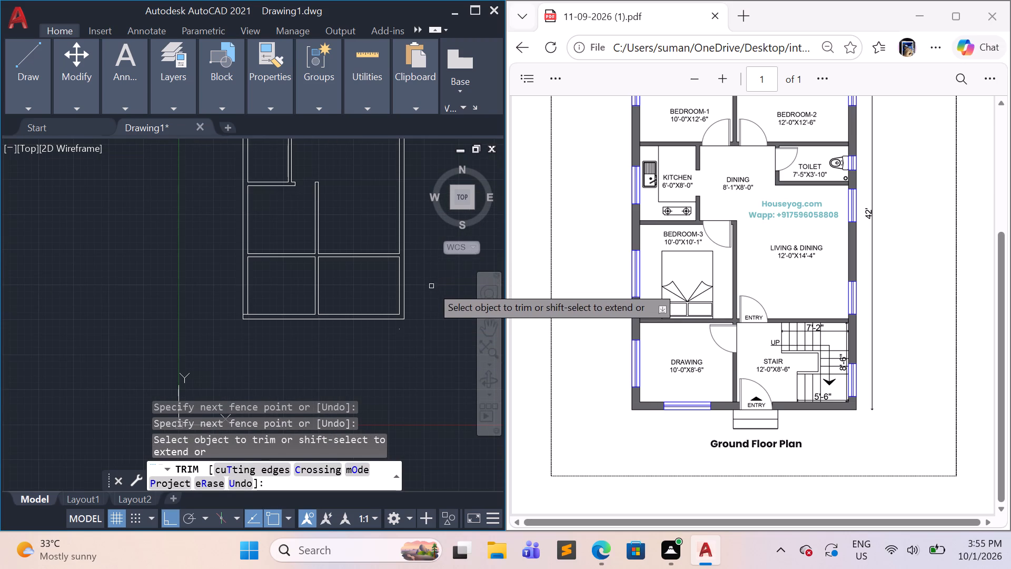
pyautogui.press('Escape')
pyautogui.press('Escape')
pyautogui.press('Escape')
pyautogui.press('Escape')
pyautogui.press('Escape')
pyautogui.press('Escape')
pyautogui.press('Escape')
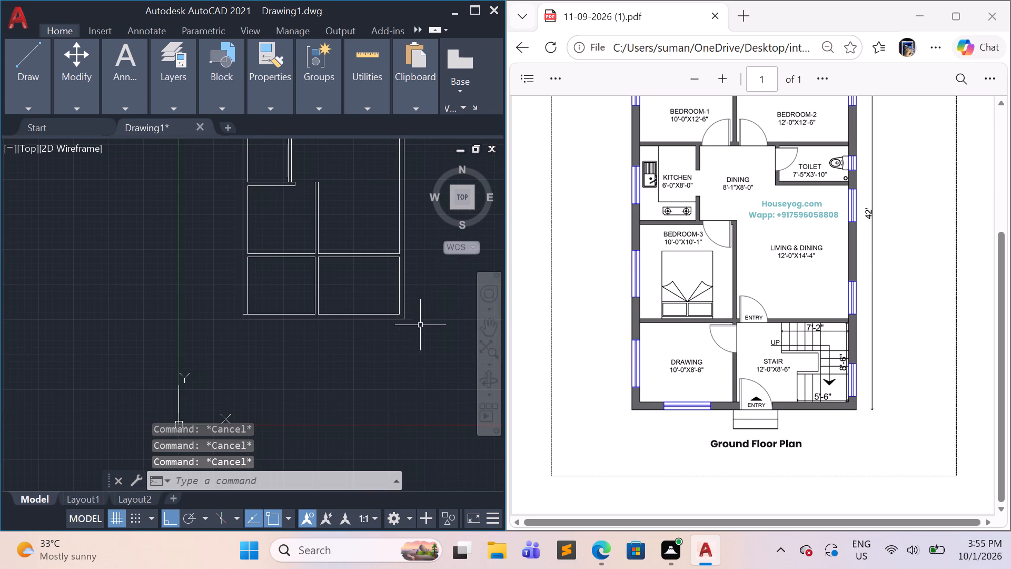
# Erase the leftover three-sided outline above the top outer wall.
pyautogui.moveTo(412, 345); pyautogui.dragTo(340, 399, button='middle')
pyautogui.moveTo(403, 334); pyautogui.dragTo(388, 372, button='middle')
pyautogui.moveTo(386, 364); pyautogui.dragTo(394, 385, button='middle')
pyautogui.scroll(-1, 388, 353)
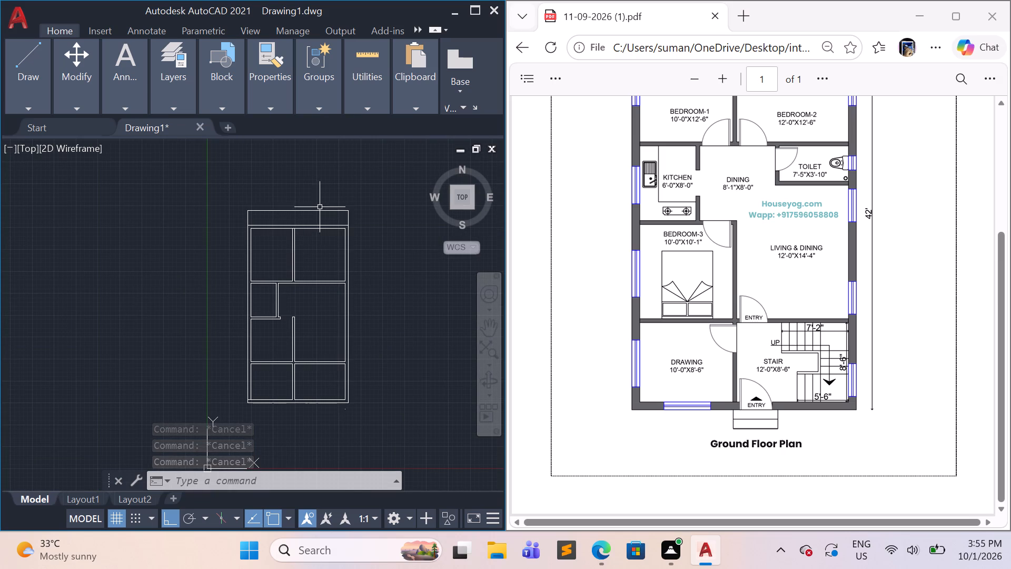
pyautogui.click(320, 208)
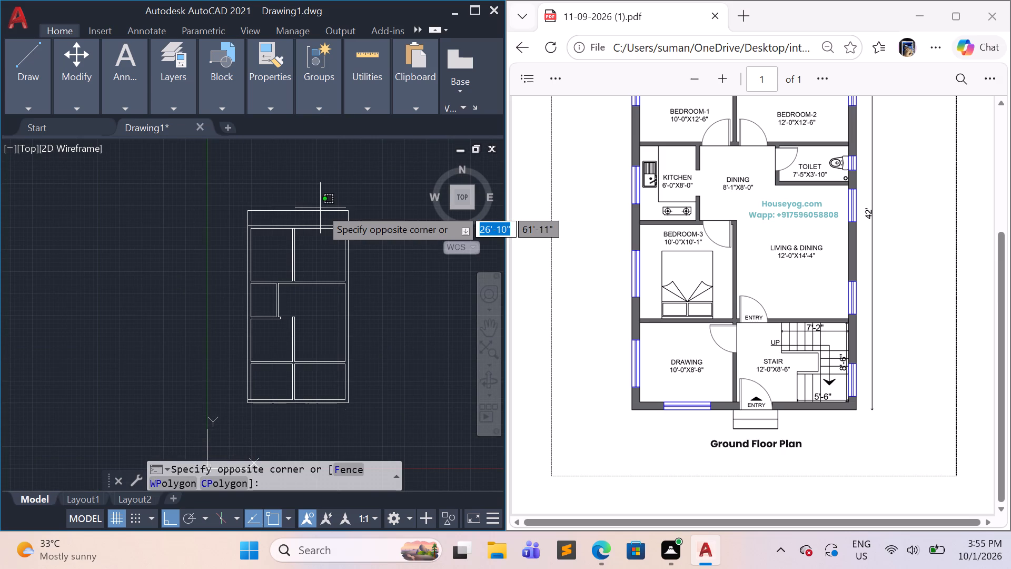
pyautogui.click(320, 213)
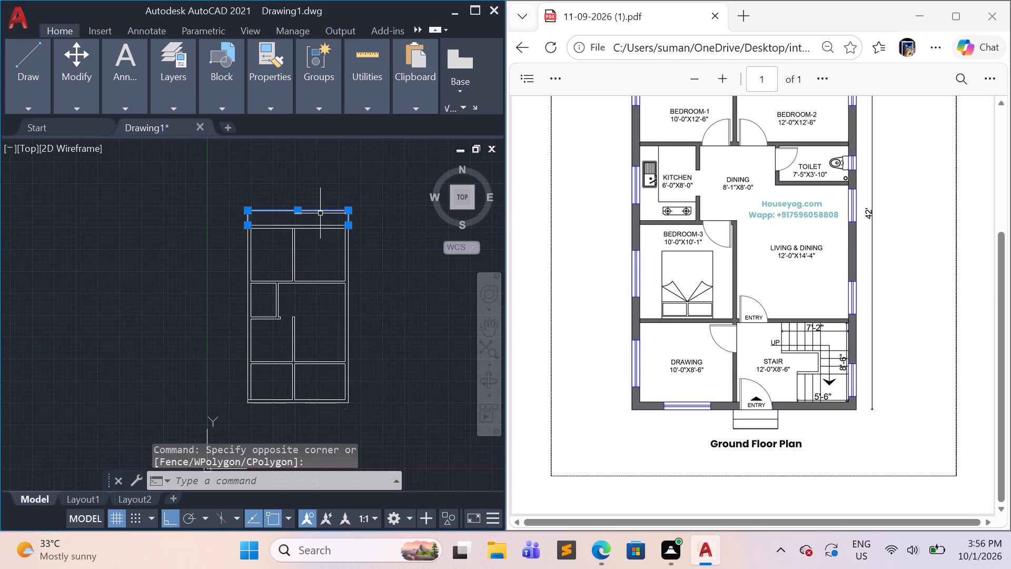
pyautogui.press('e')
pyautogui.press('Return')
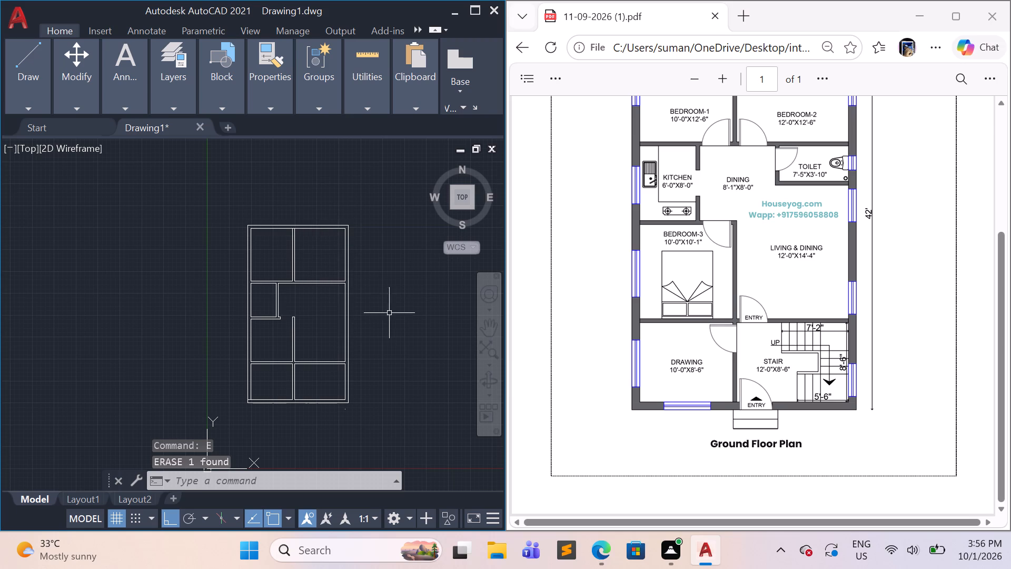
# Add a vertical linear dimension of the plan's overall height beside the right outer wall, from its top corner to its bottom corner.
pyautogui.scroll(1, 407, 346)
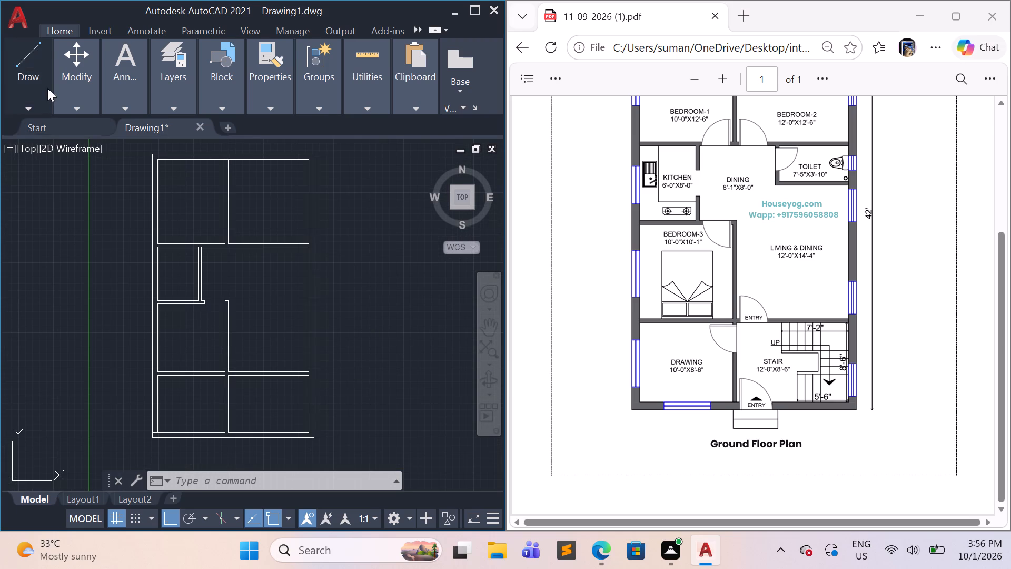
pyautogui.press('d')
pyautogui.write('li')
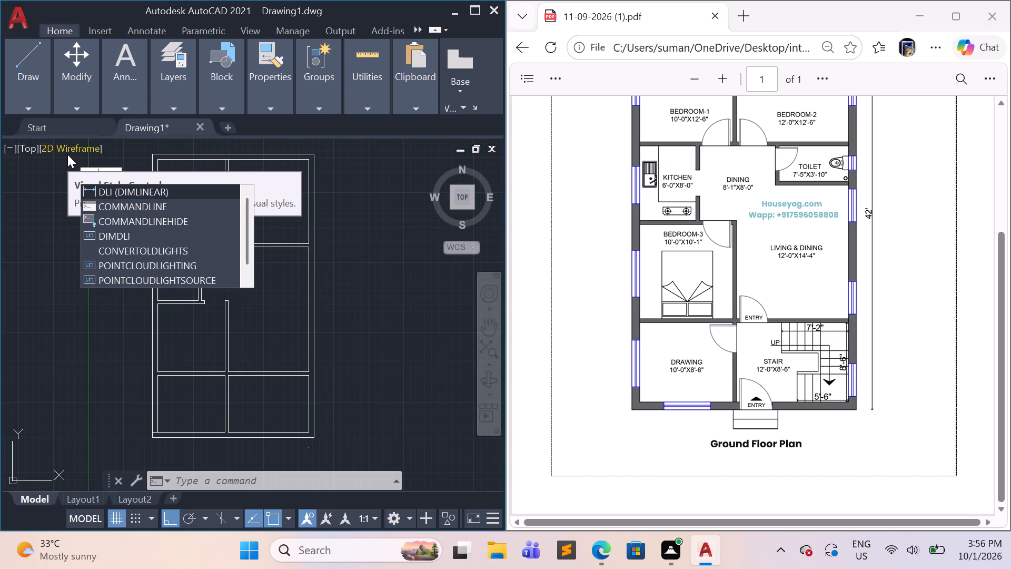
pyautogui.click(118, 191)
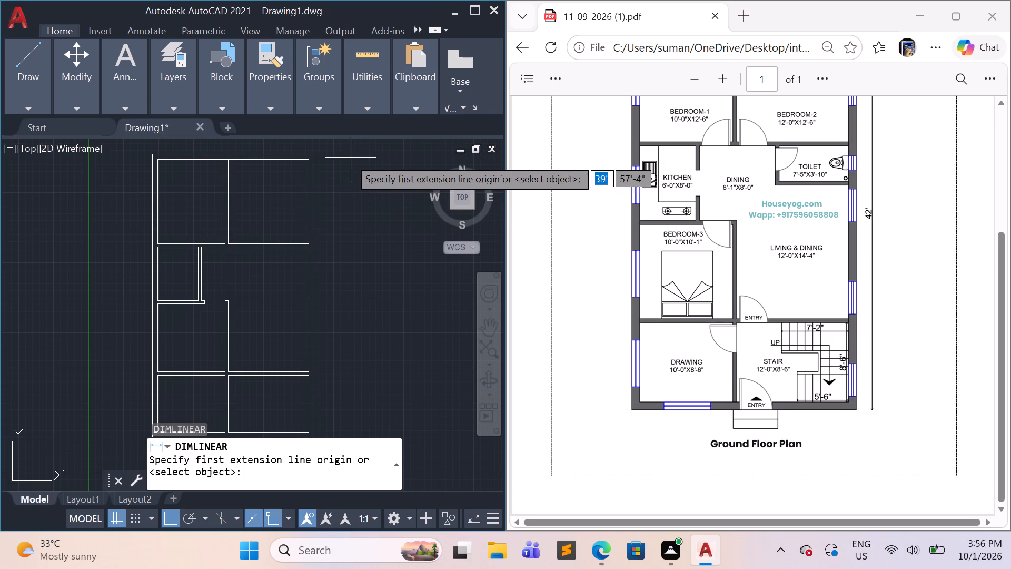
pyautogui.click(316, 153)
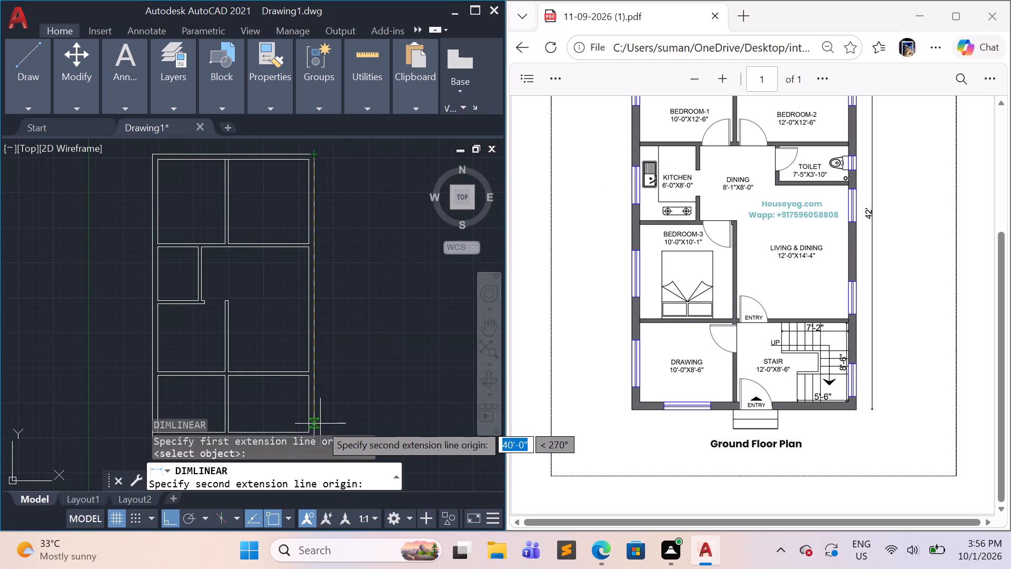
pyautogui.moveTo(318, 395); pyautogui.dragTo(332, 335, button='middle')
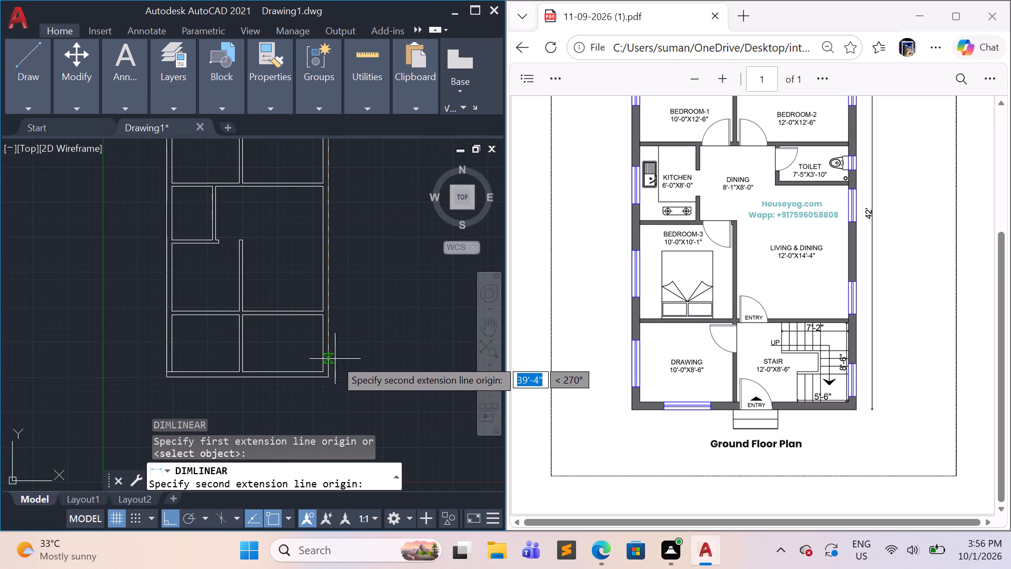
pyautogui.click(328, 376)
pyautogui.click(358, 368)
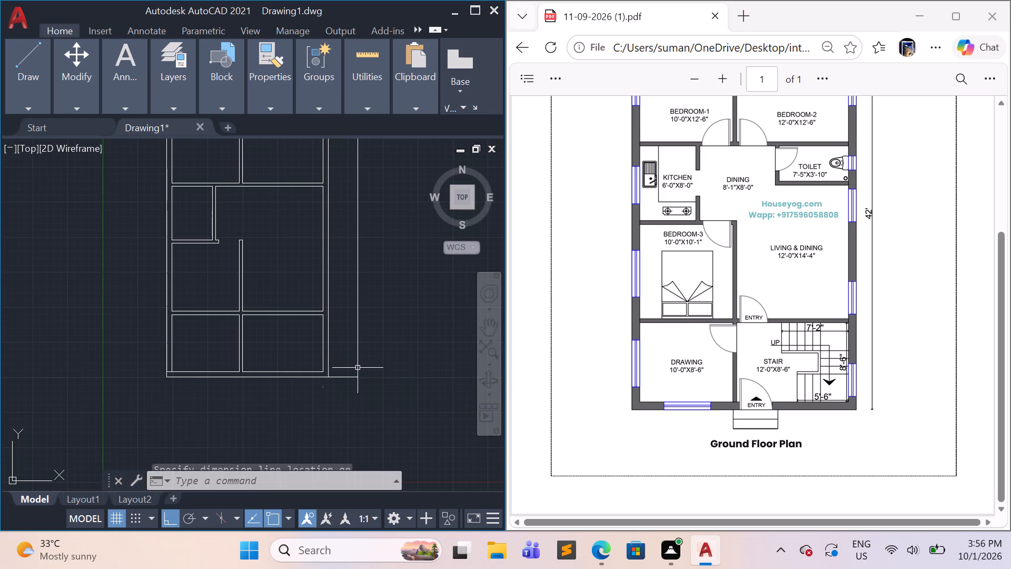
pyautogui.scroll(2, 388, 217)
pyautogui.scroll(3, 347, 238)
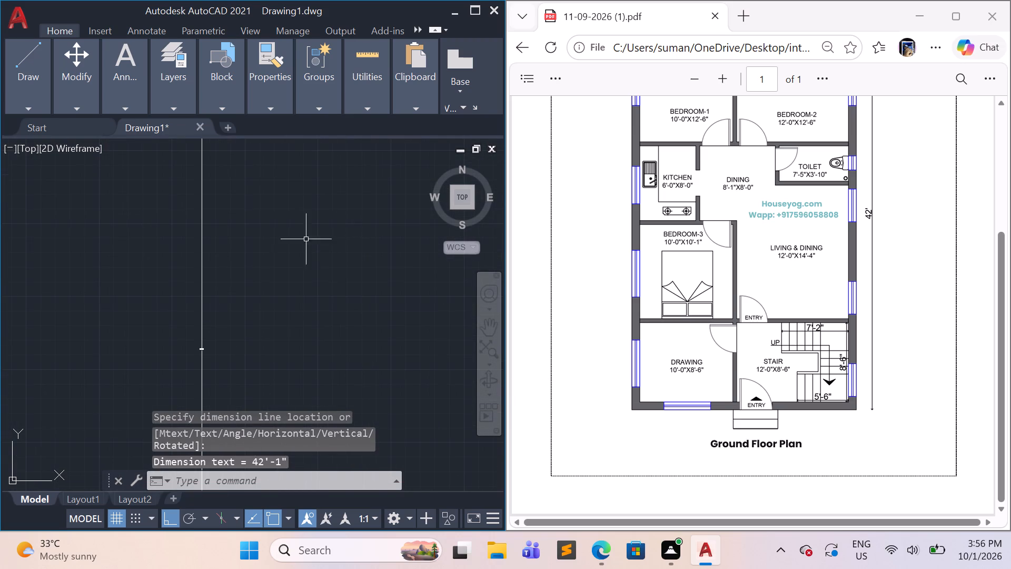
pyautogui.scroll(5, 199, 367)
pyautogui.scroll(-3, 200, 365)
pyautogui.scroll(-2, 294, 323)
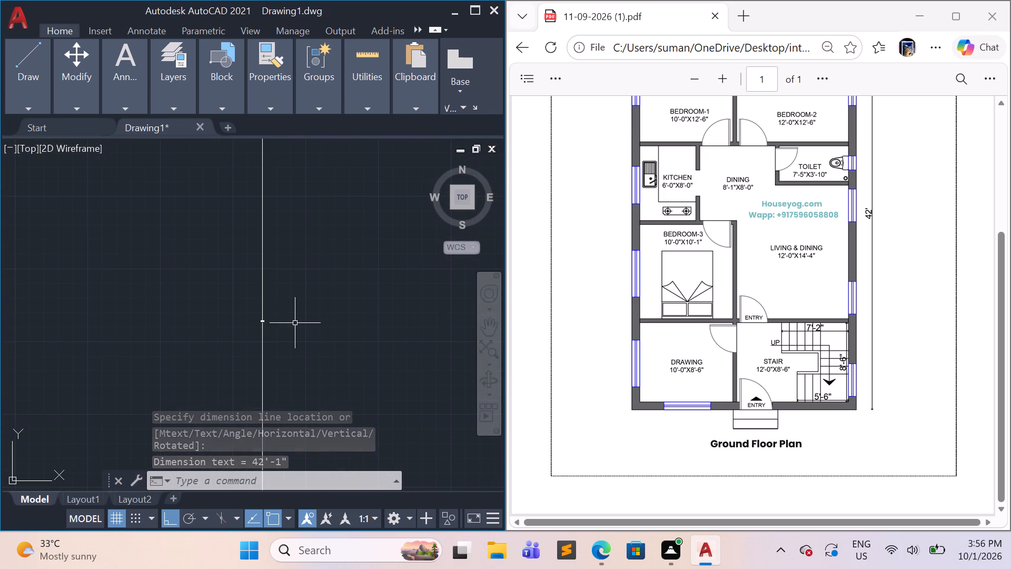
pyautogui.scroll(-2, 309, 301)
pyautogui.scroll(-4, 320, 343)
pyautogui.moveTo(342, 336); pyautogui.dragTo(343, 336, button='middle')
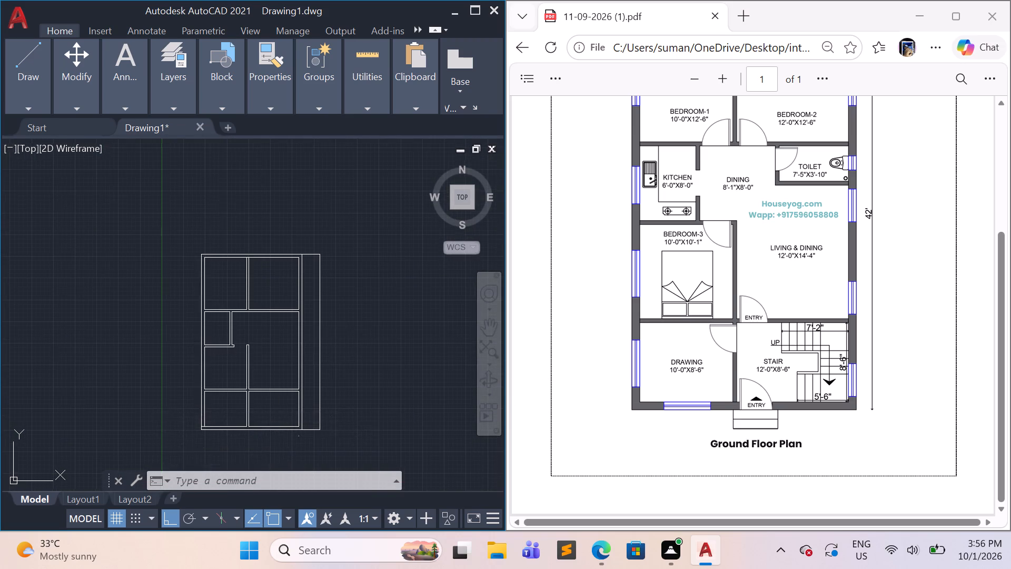
# Check the stair room, living and dining area and right outer wall sizes with the Quick measure tool.
pyautogui.moveTo(343, 336); pyautogui.dragTo(369, 295, button='middle')
pyautogui.scroll(1, 369, 291)
pyautogui.click(370, 114)
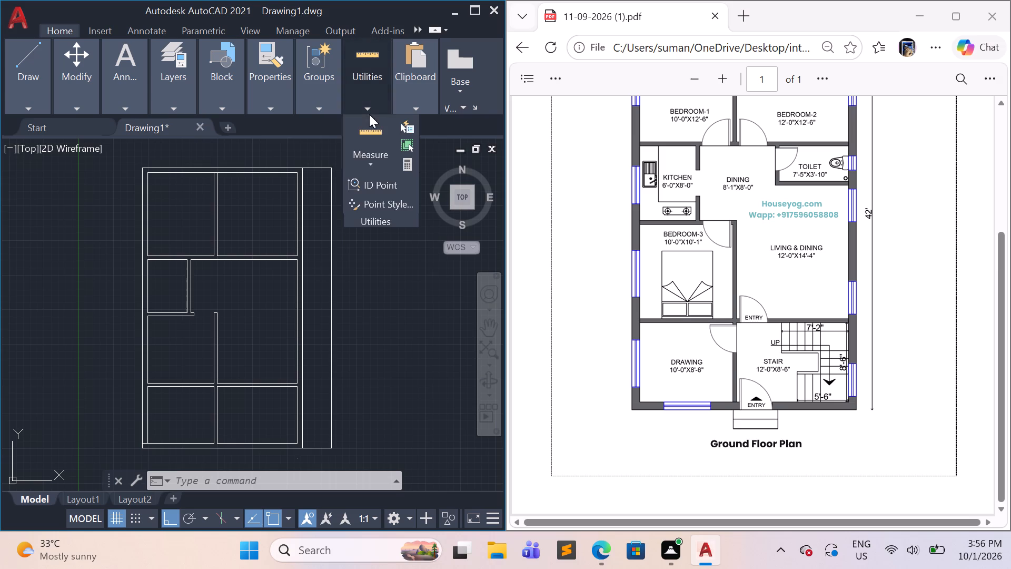
pyautogui.click(368, 164)
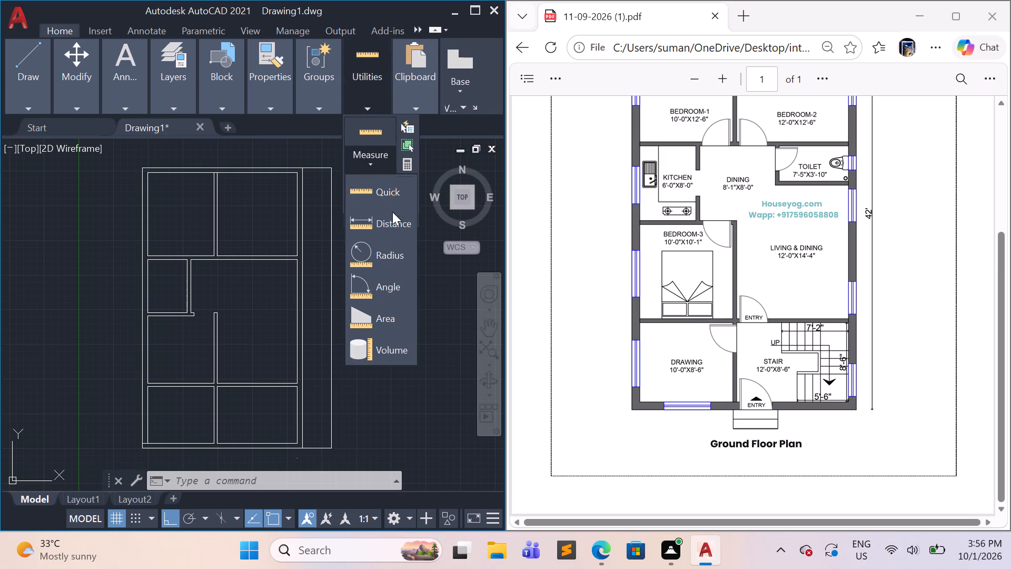
pyautogui.click(385, 199)
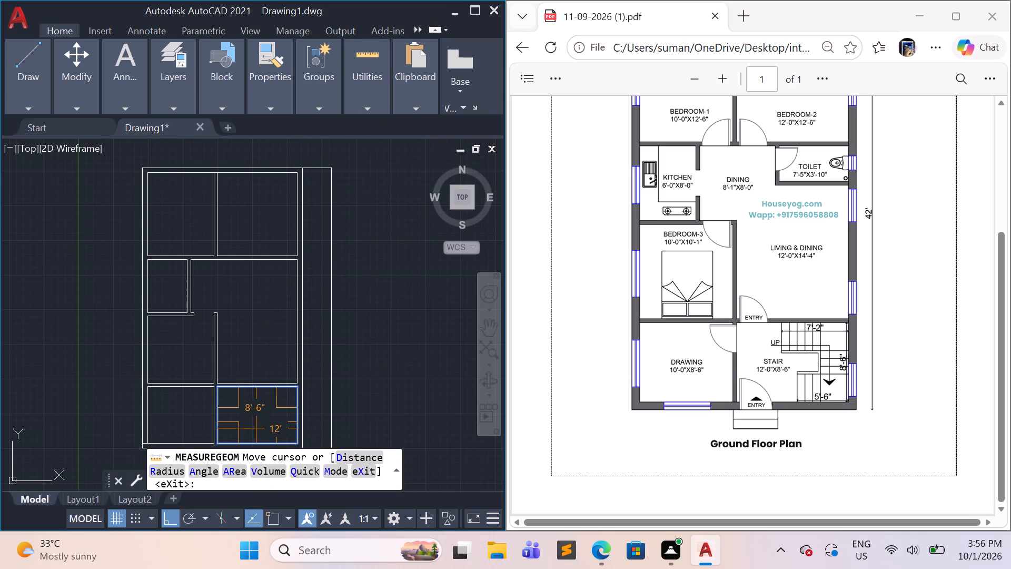
pyautogui.moveTo(256, 428); pyautogui.dragTo(263, 404)
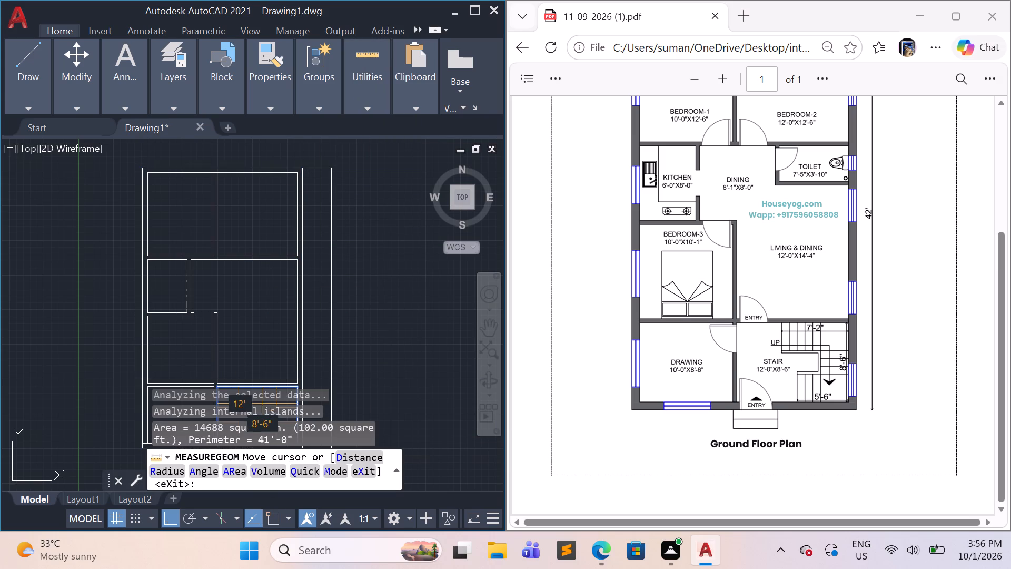
pyautogui.moveTo(263, 404); pyautogui.dragTo(283, 391)
pyautogui.scroll(-2, 362, 342)
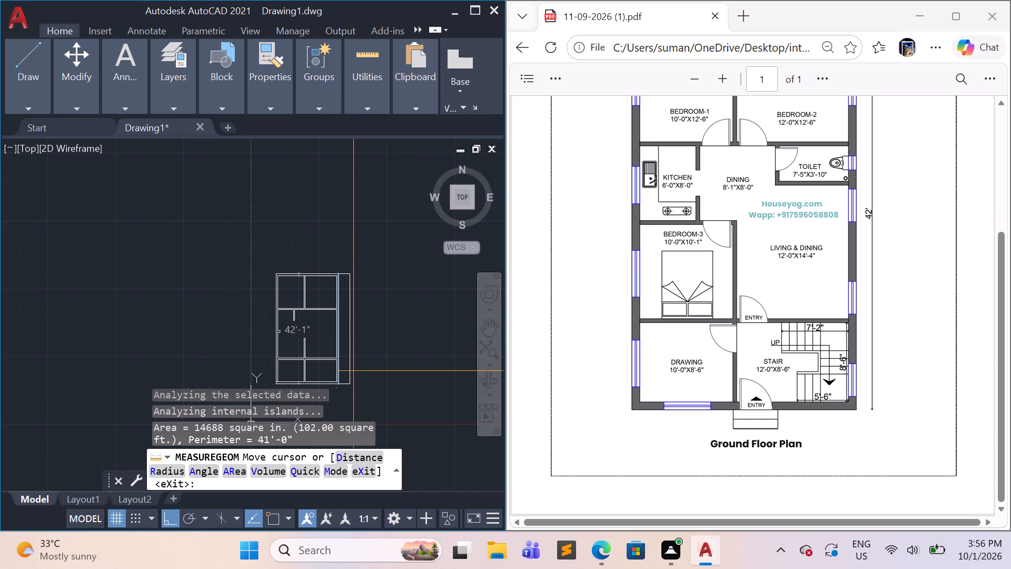
pyautogui.moveTo(353, 371); pyautogui.dragTo(355, 294, button='middle')
pyautogui.scroll(2, 322, 293)
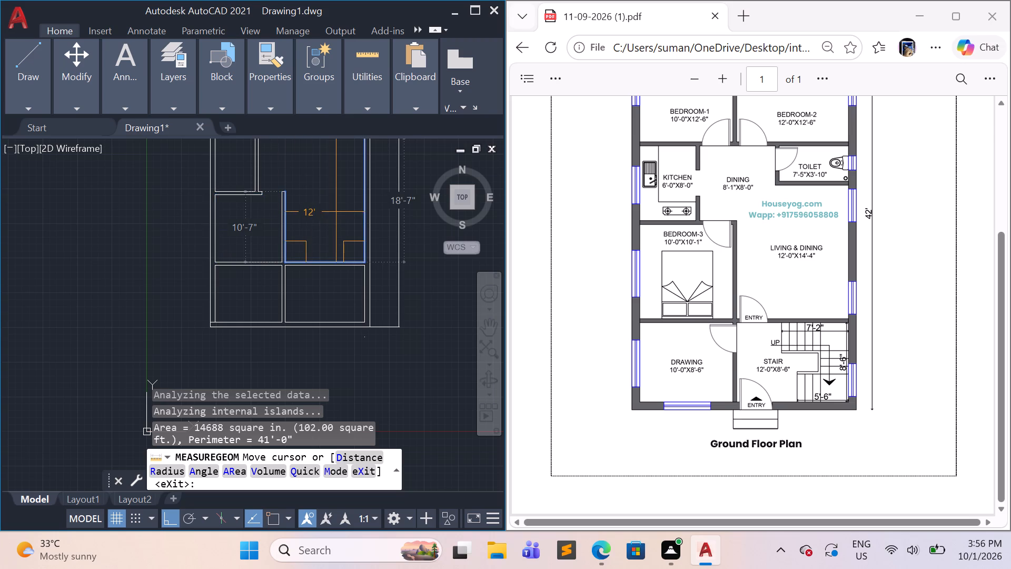
pyautogui.moveTo(339, 225); pyautogui.dragTo(260, 315, button='middle')
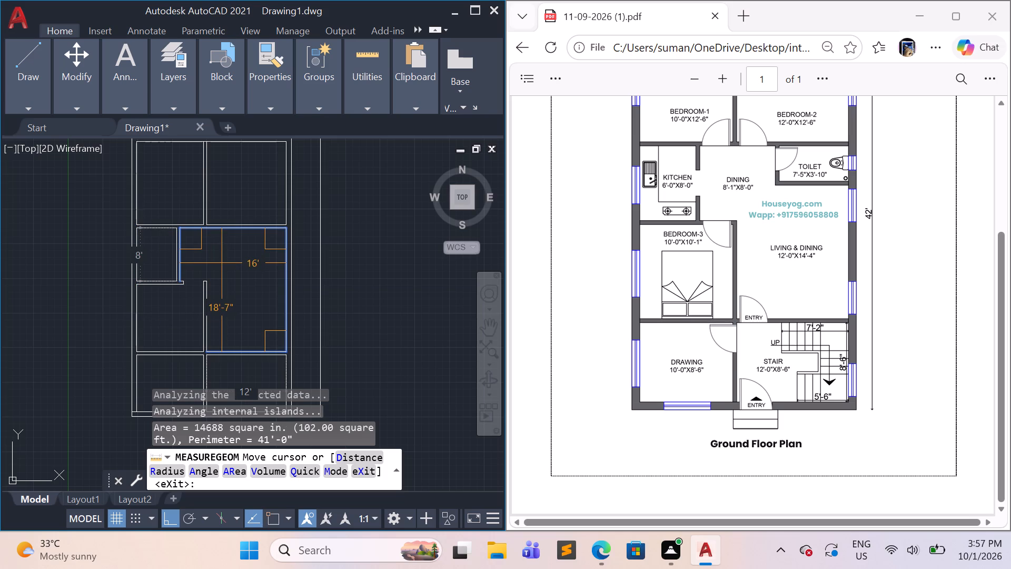
pyautogui.press('Escape')
# Draw the toilet's inner outline from the dining area's upper right corner: 3'-10" down, 7'-5" left, and back up to the bedroom wall.
pyautogui.scroll(1, 225, 269)
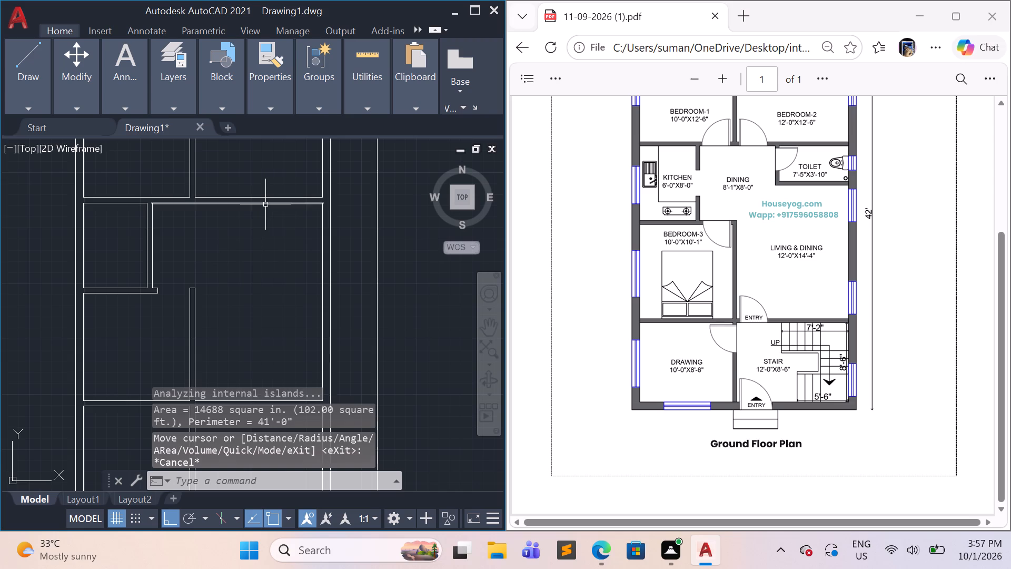
pyautogui.click(265, 204)
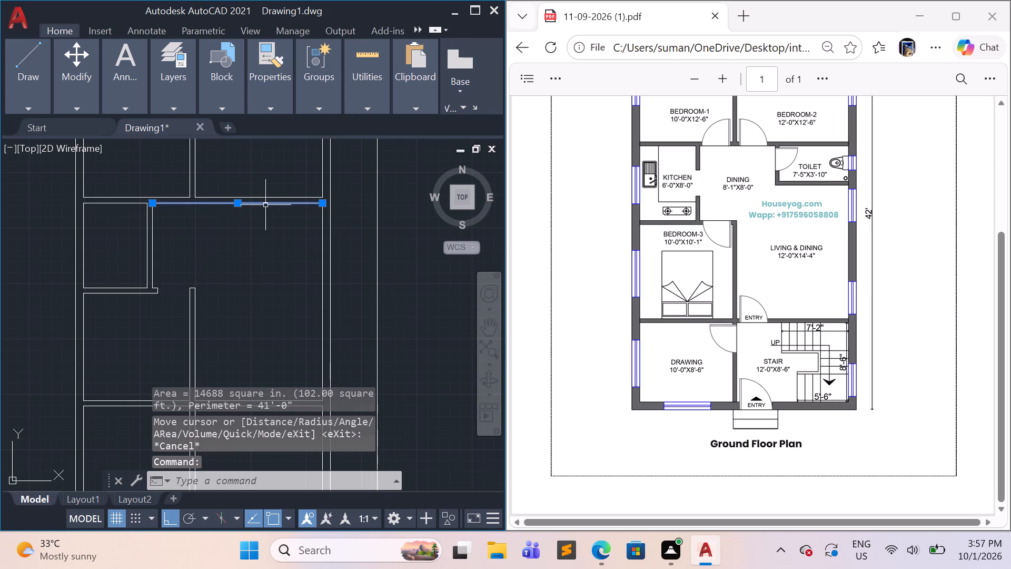
pyautogui.press('Escape')
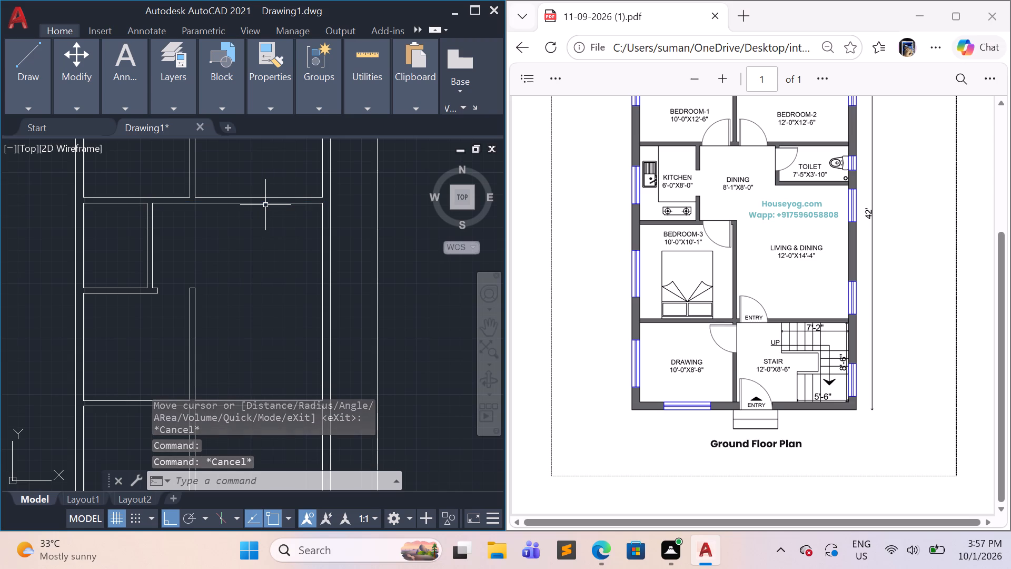
pyautogui.click(32, 111)
pyautogui.click(25, 127)
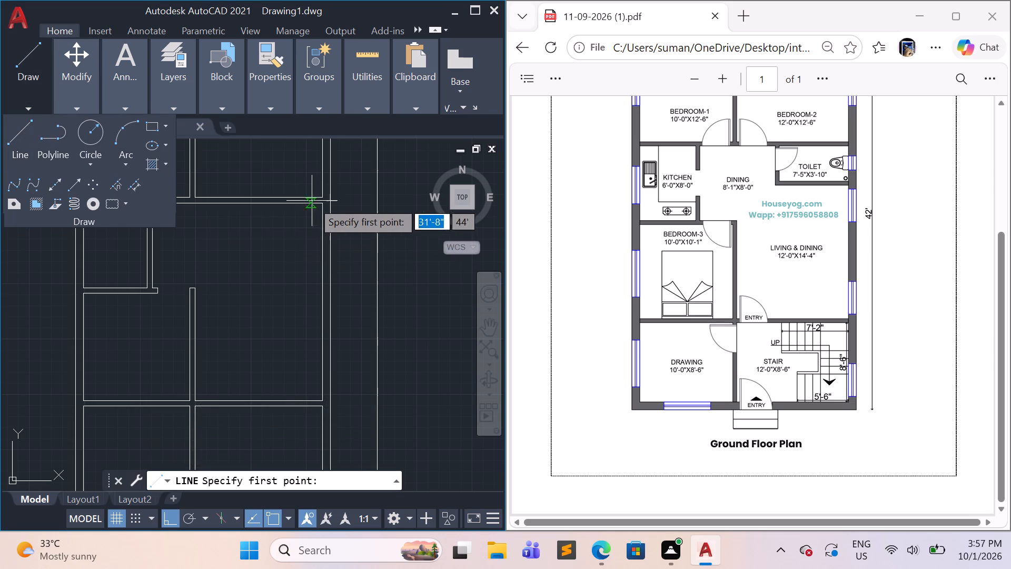
pyautogui.click(321, 205)
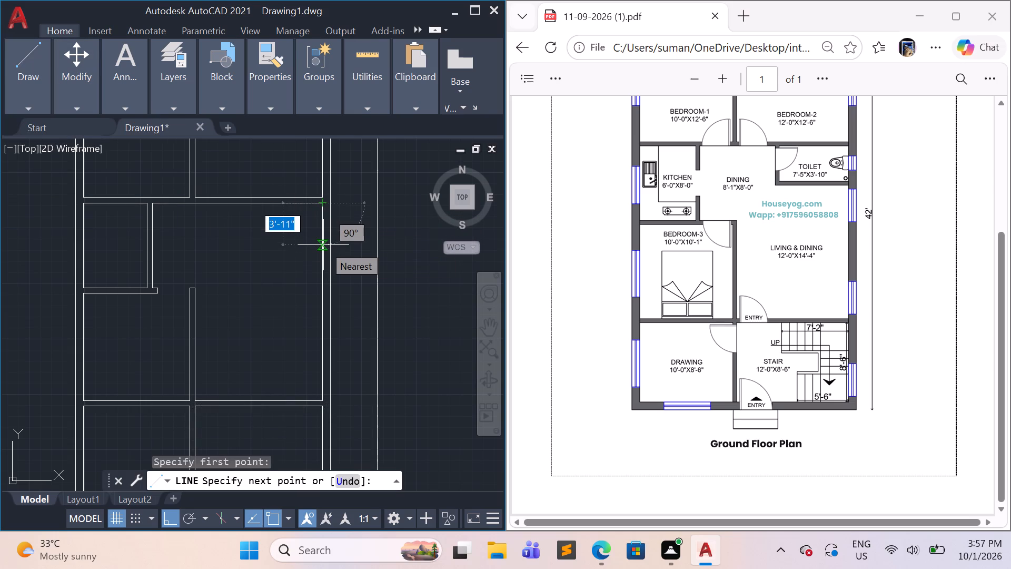
pyautogui.press('3')
pyautogui.press("'")
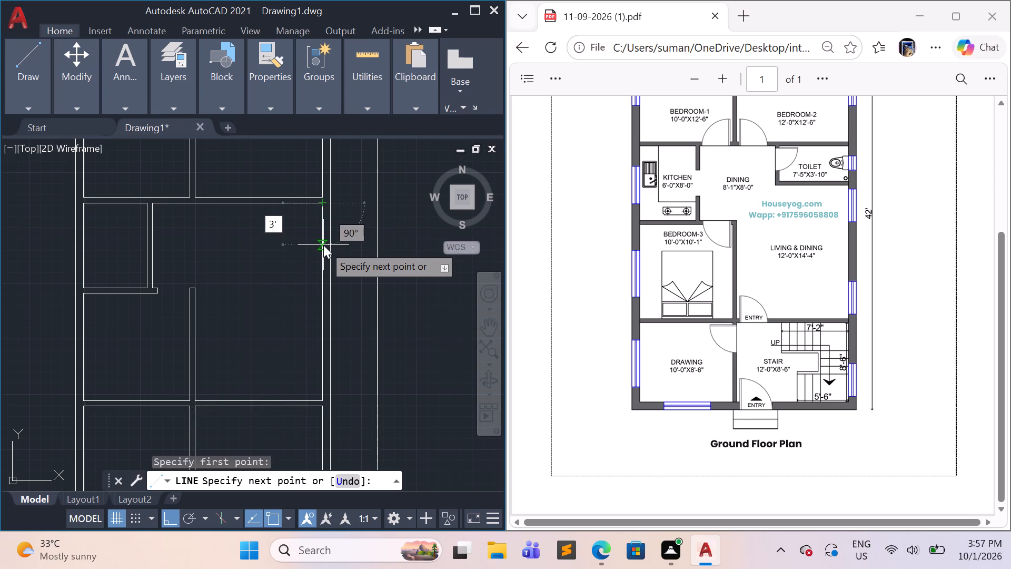
pyautogui.write('-10"')
pyautogui.press('Return')
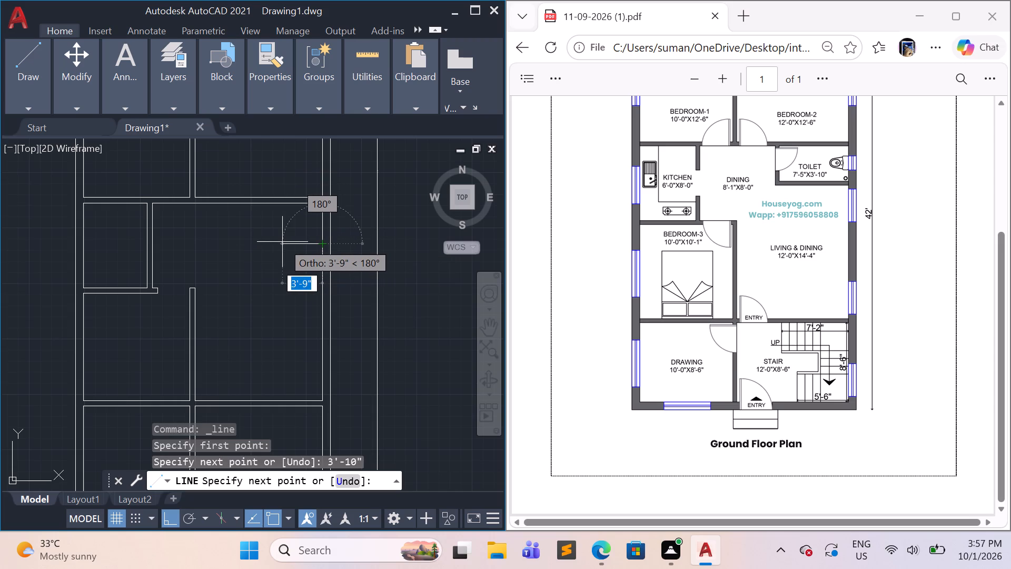
pyautogui.write("7'")
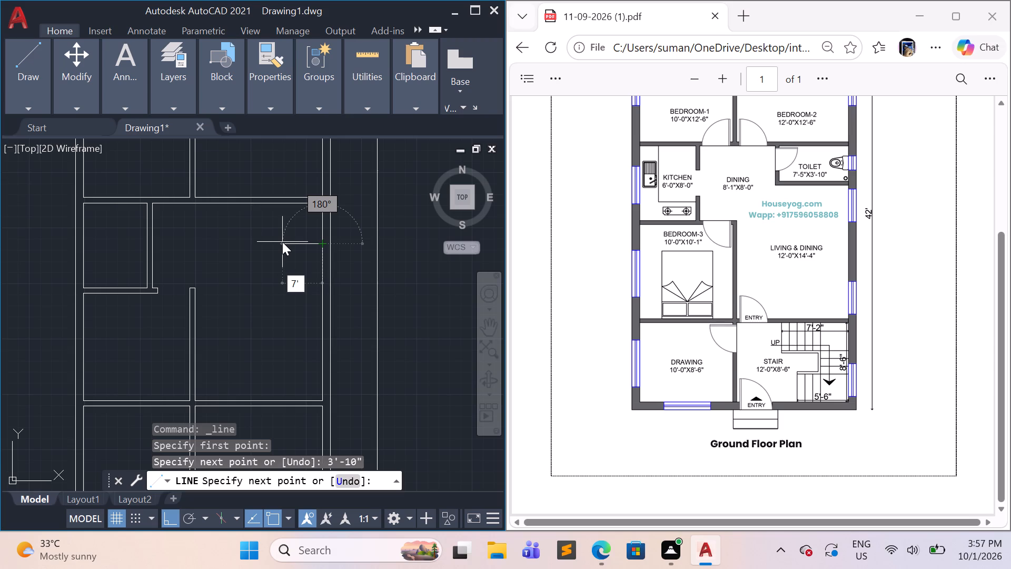
pyautogui.write('-5"')
pyautogui.press('Return')
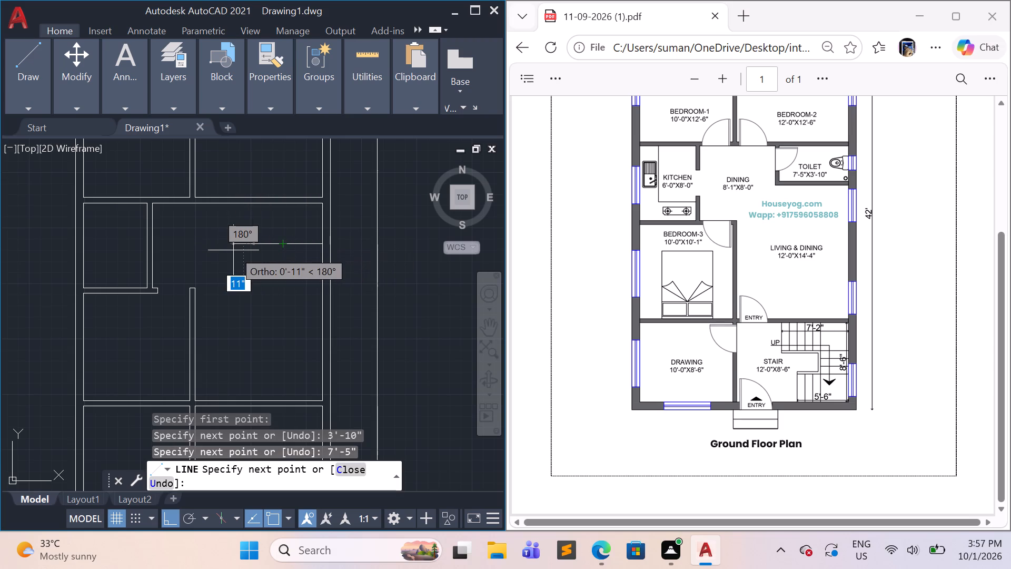
pyautogui.click(243, 203)
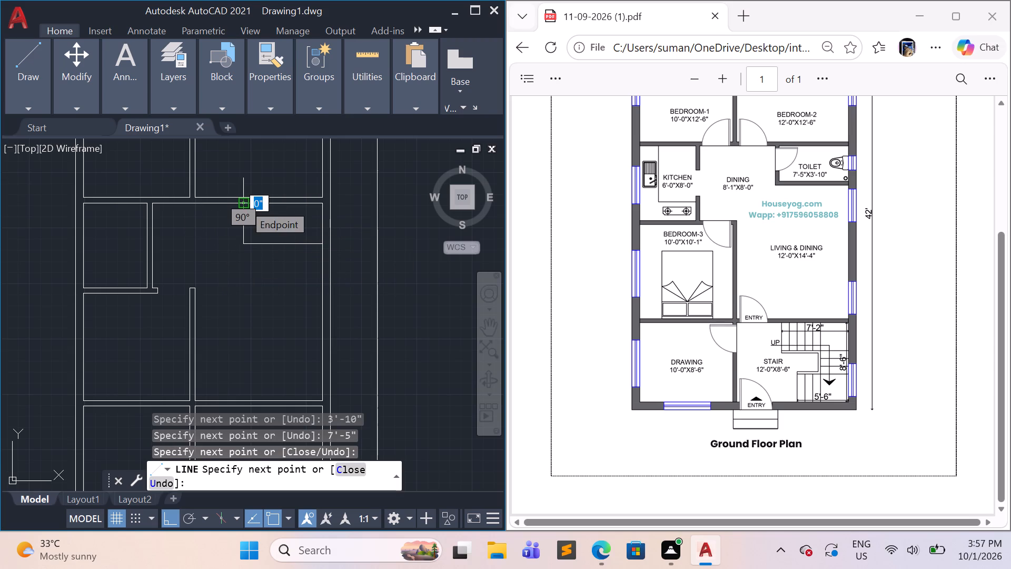
pyautogui.press('Escape')
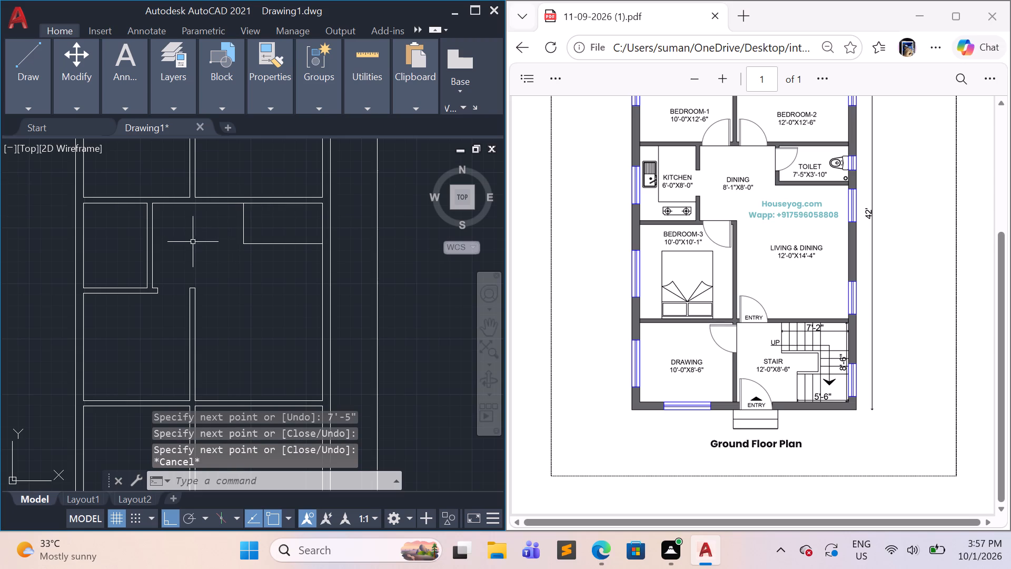
# Offset the toilet's bottom line downward and its left line outward by 6" to give the walls thickness.
pyautogui.press('o')
pyautogui.press('Return')
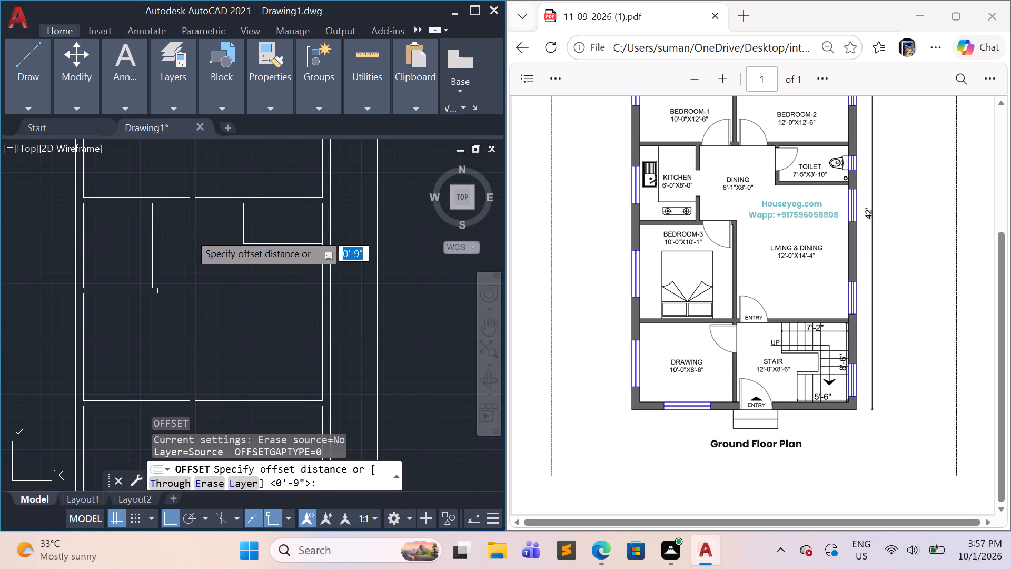
pyautogui.write('6"')
pyautogui.press('Return')
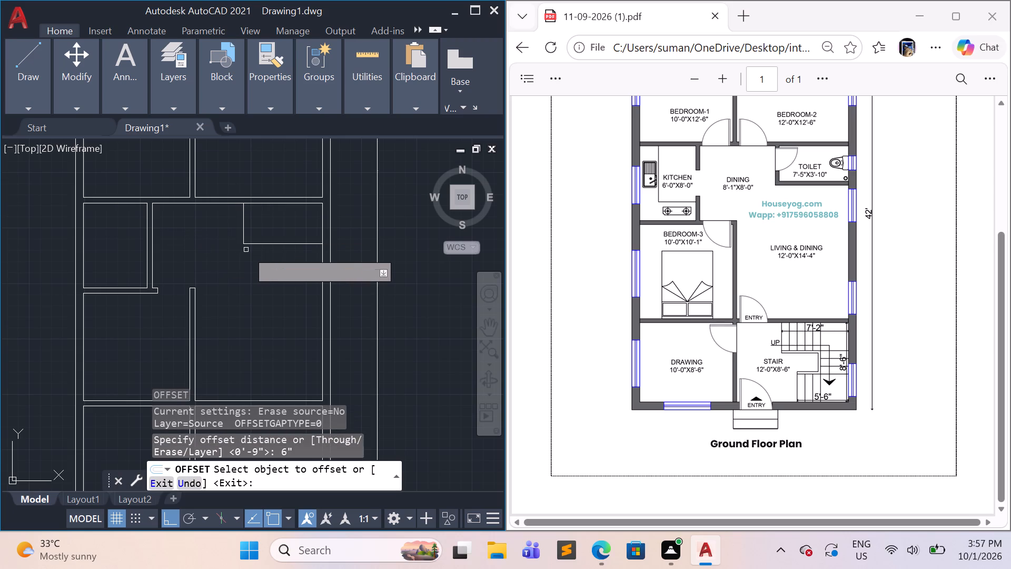
pyautogui.click(262, 244)
pyautogui.click(264, 252)
pyautogui.click(241, 230)
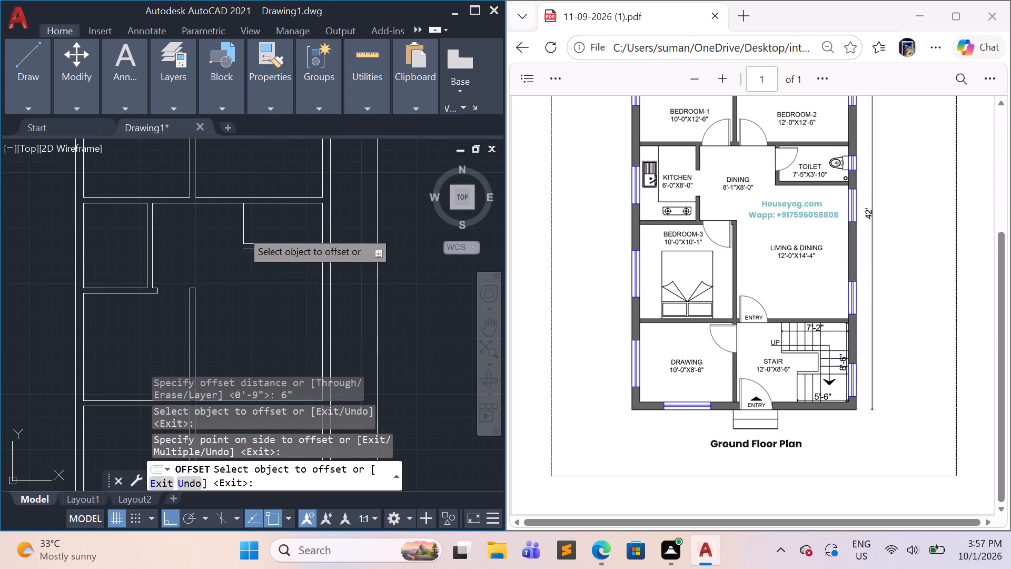
pyautogui.click(232, 231)
pyautogui.press('Escape')
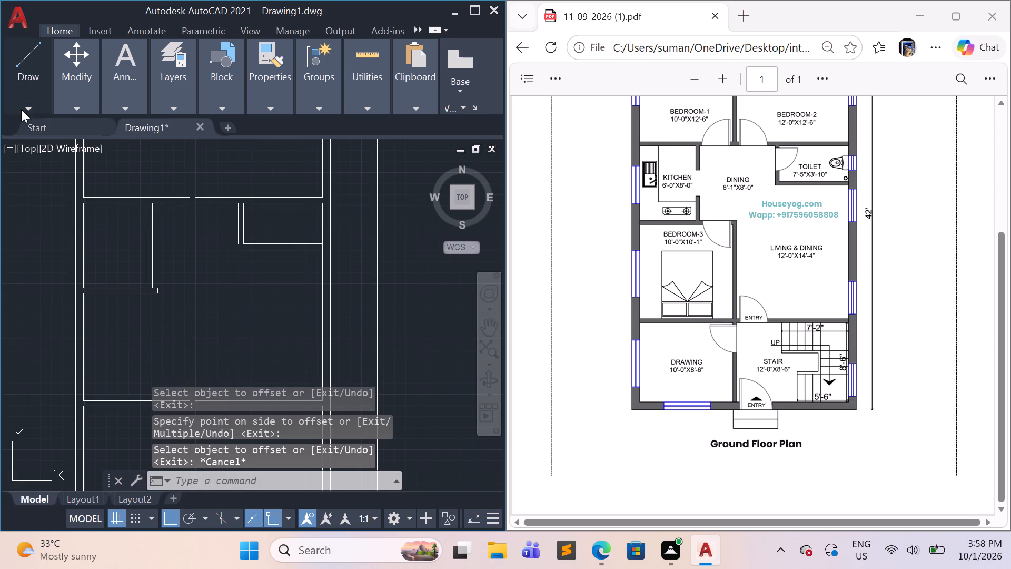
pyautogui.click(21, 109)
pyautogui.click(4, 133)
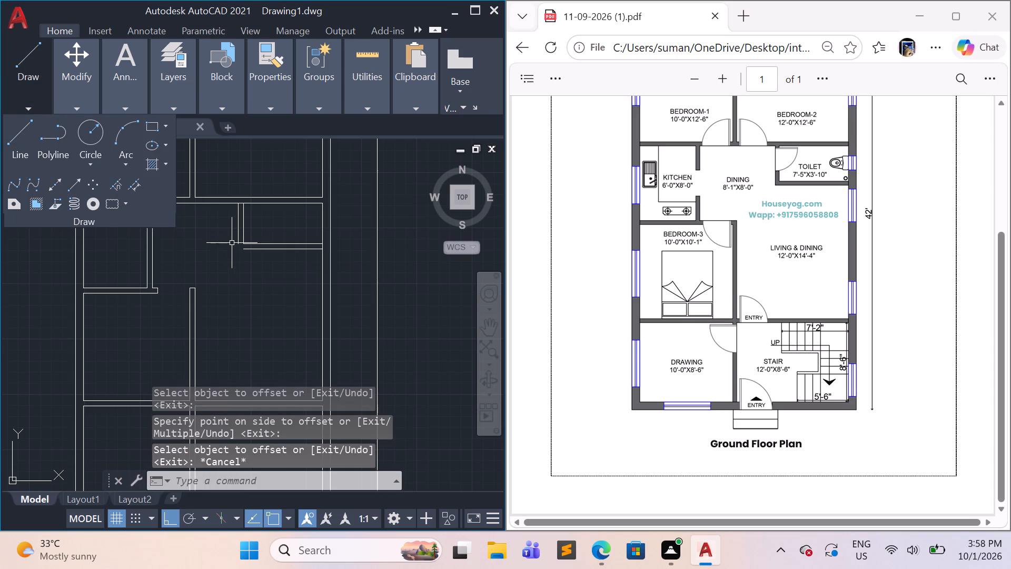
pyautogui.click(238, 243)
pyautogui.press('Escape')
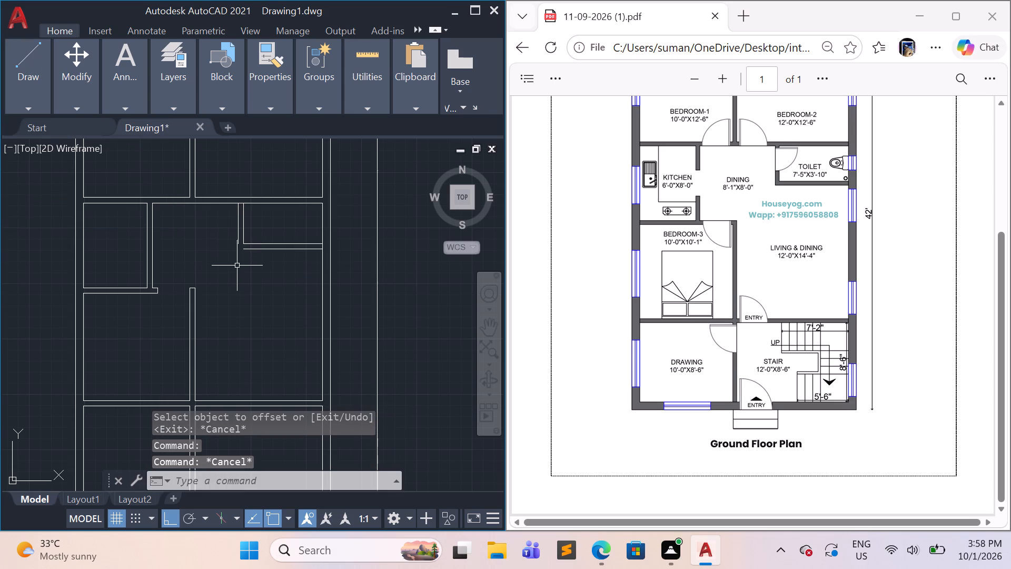
# Draw two short line segments joining the toilet's outer left line and outer bottom line to close the wall's outer corner.
pyautogui.click(25, 111)
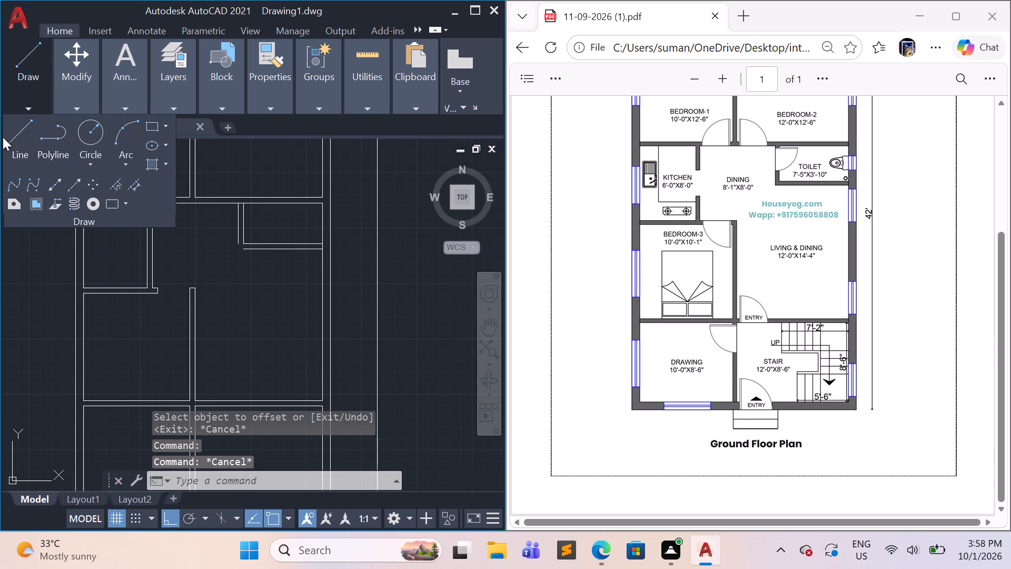
pyautogui.click(2, 137)
pyautogui.click(14, 144)
pyautogui.click(232, 244)
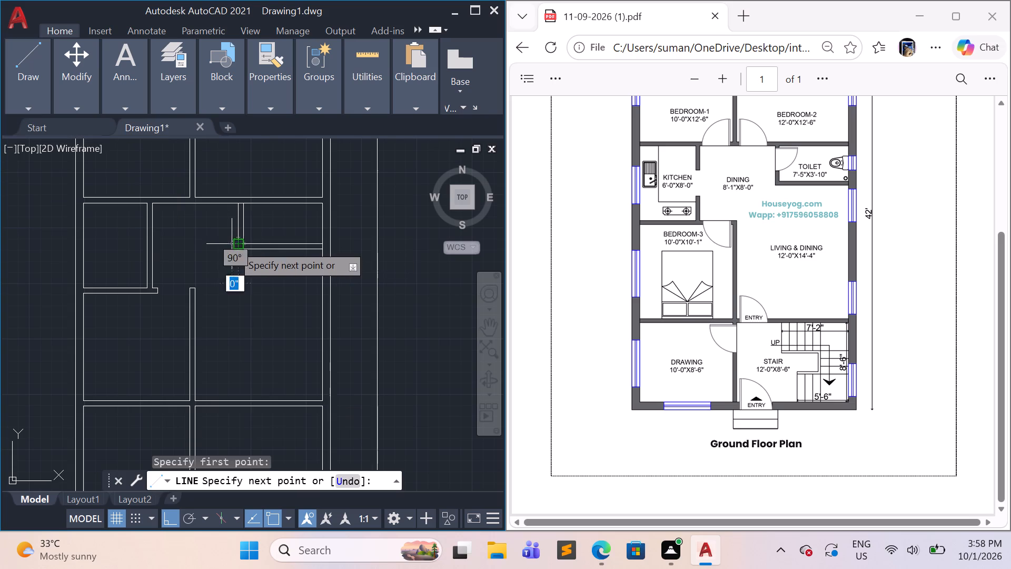
pyautogui.click(240, 250)
pyautogui.click(250, 249)
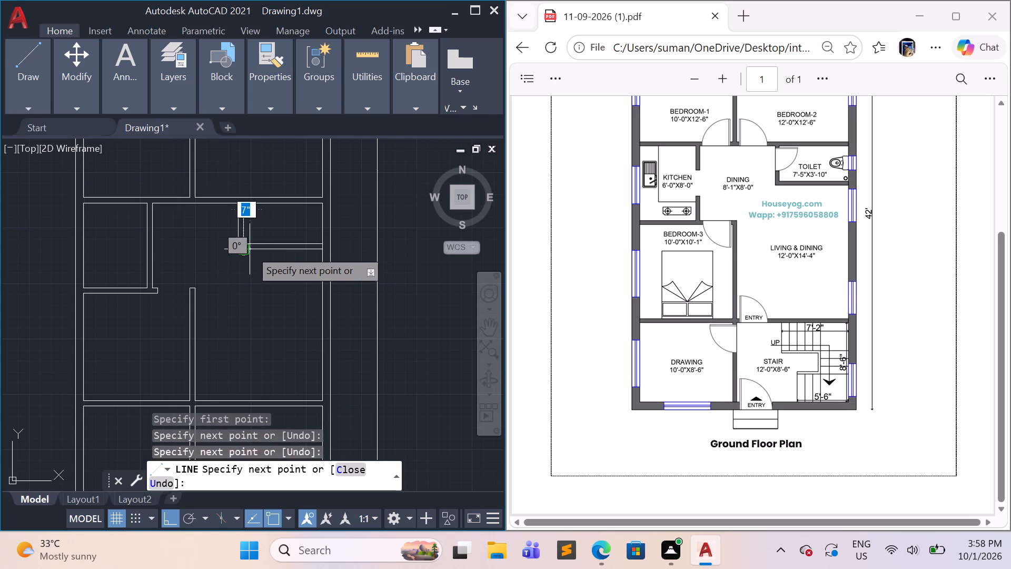
pyautogui.press('Escape')
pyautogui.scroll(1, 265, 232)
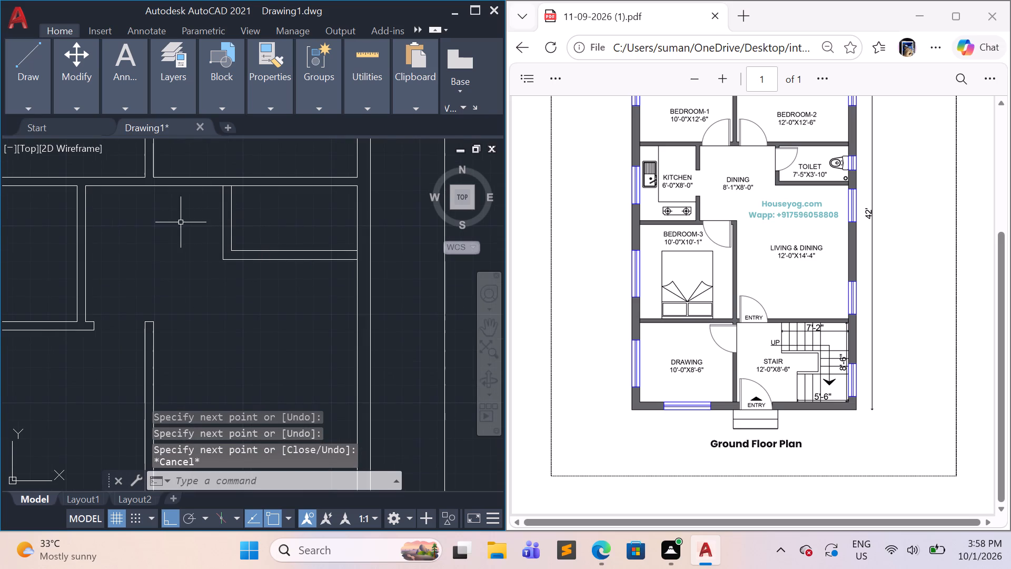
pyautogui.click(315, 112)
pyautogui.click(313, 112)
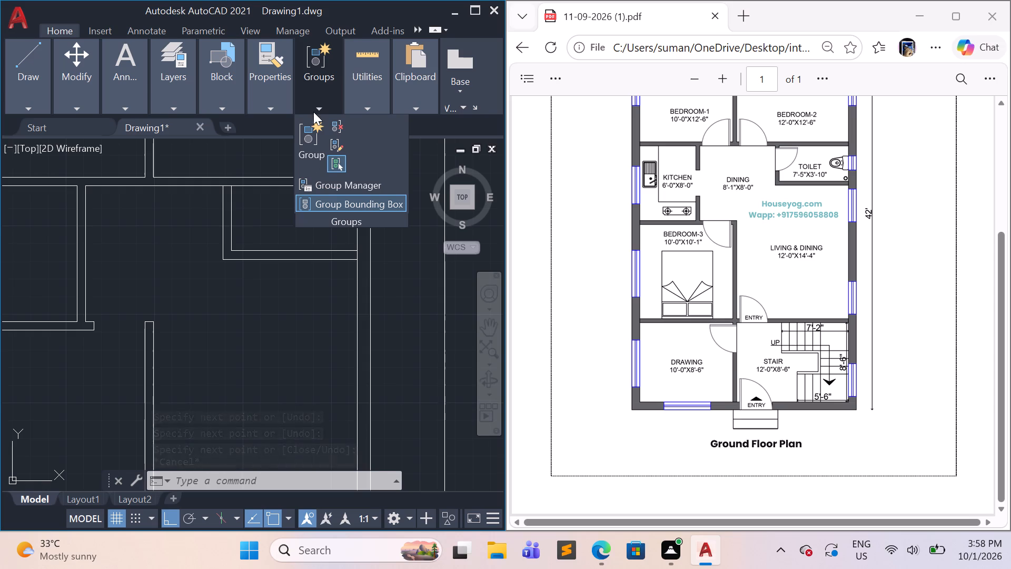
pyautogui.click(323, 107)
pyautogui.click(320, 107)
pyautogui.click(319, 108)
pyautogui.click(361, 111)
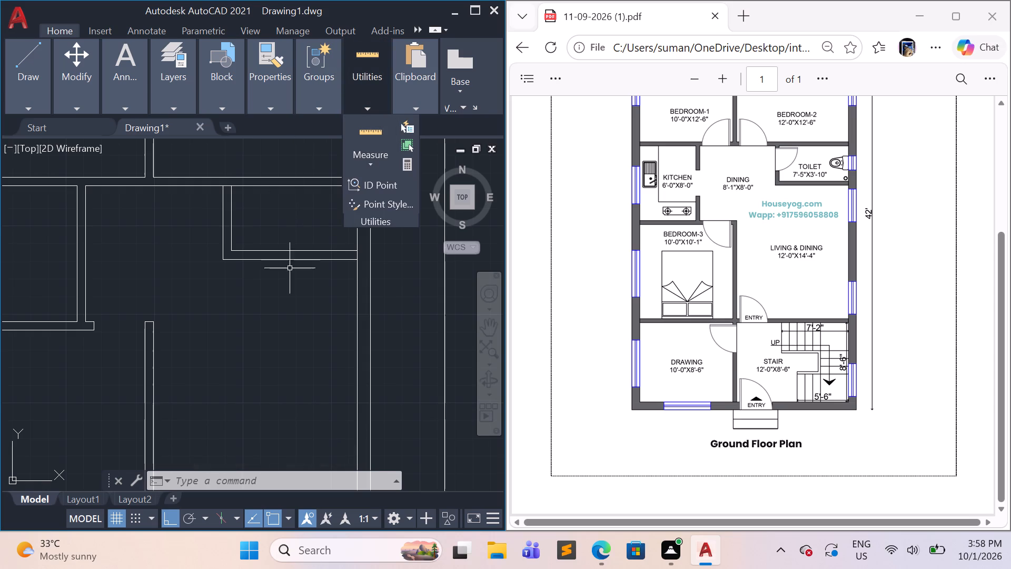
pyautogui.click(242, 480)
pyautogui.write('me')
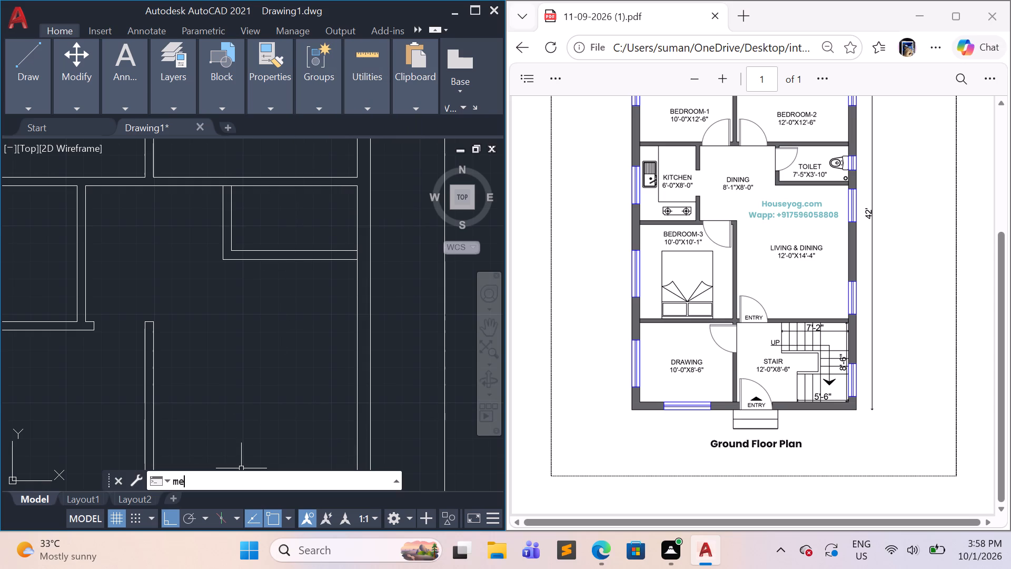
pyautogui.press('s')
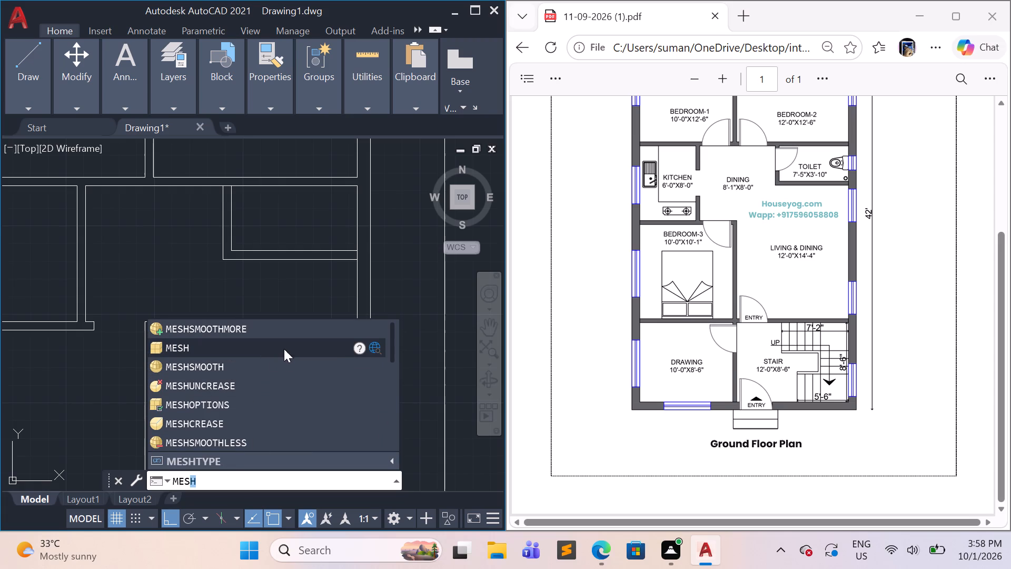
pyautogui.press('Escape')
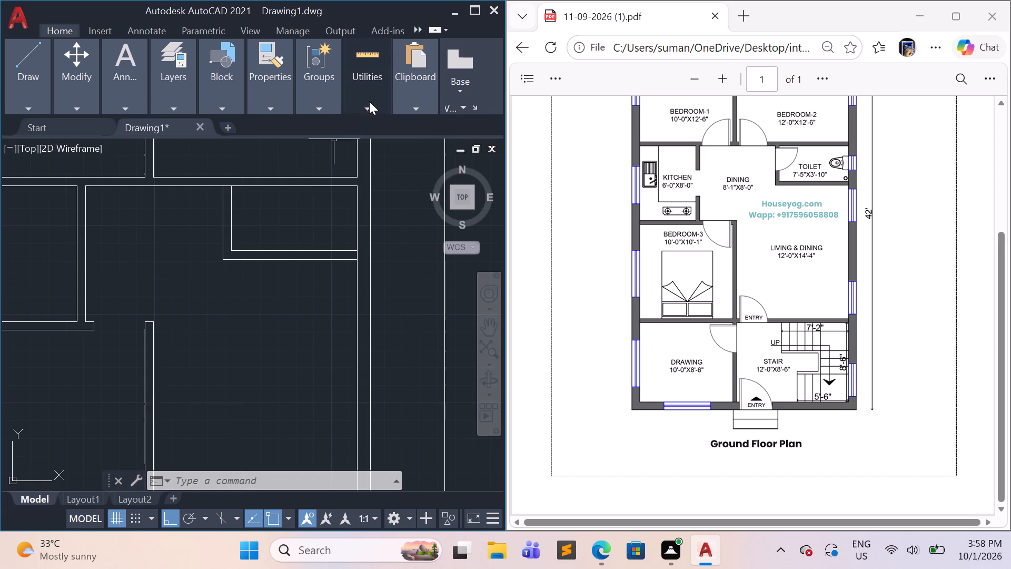
# Check the toilet's inner width and depth with the Quick measure tool.
pyautogui.click(371, 106)
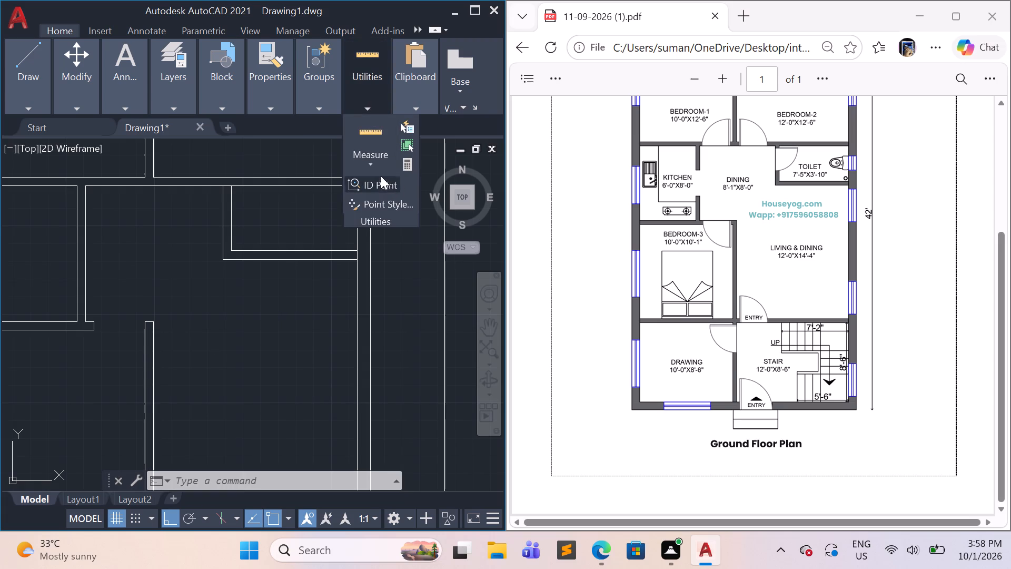
pyautogui.click(372, 168)
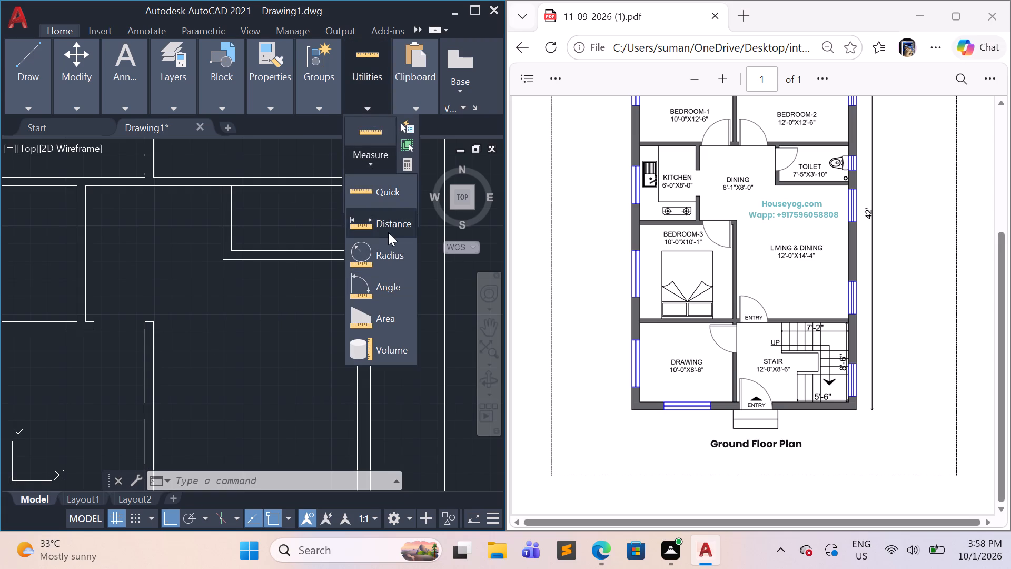
pyautogui.click(389, 194)
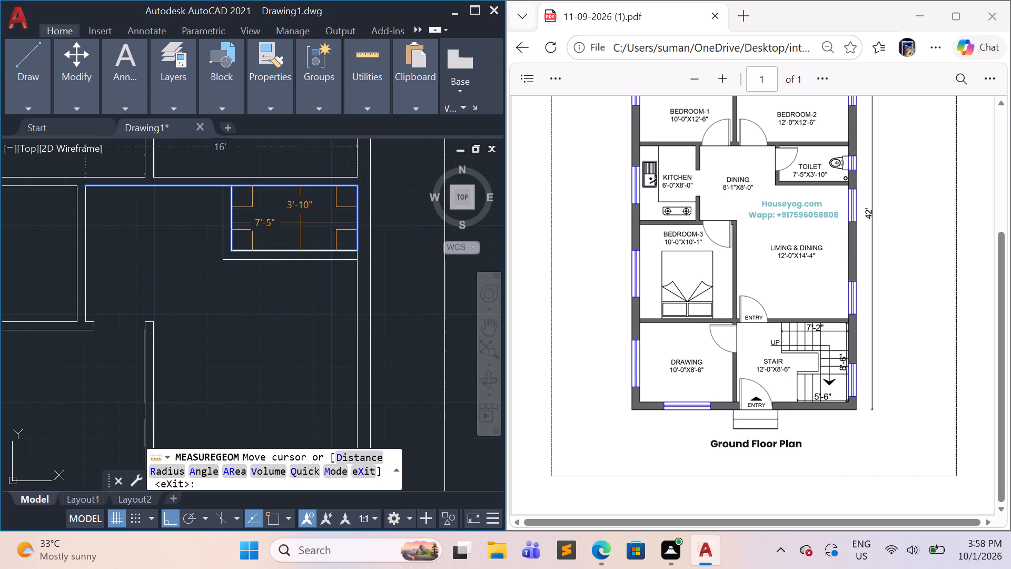
pyautogui.press('Escape')
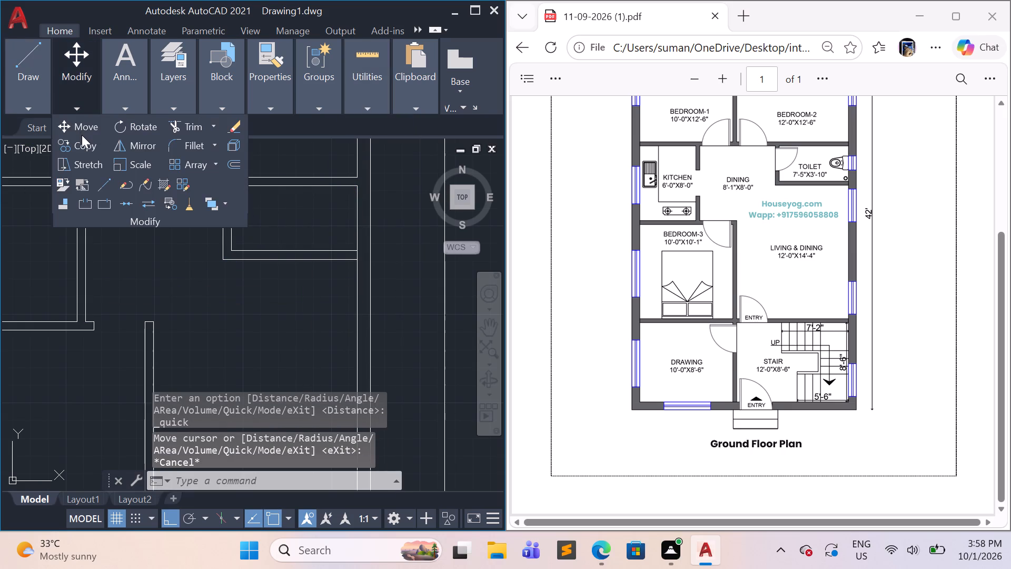
# Trim the line pieces across the toilet wall's ends at the bedroom wall and at the right outer wall's inner line.
pyautogui.write('tr')
pyautogui.press('Return')
pyautogui.scroll(1, 87, 135)
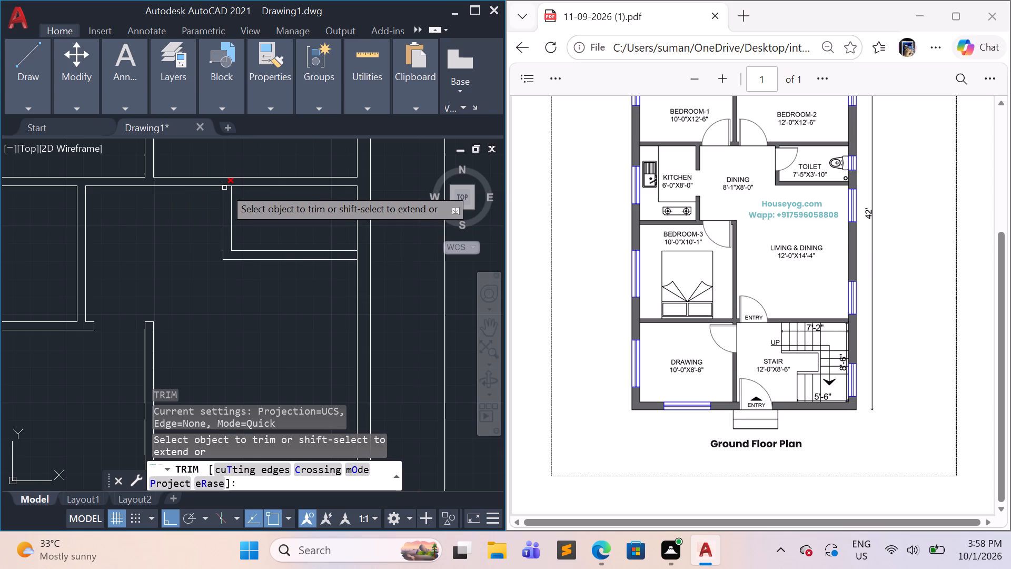
pyautogui.scroll(3, 241, 171)
pyautogui.moveTo(175, 223); pyautogui.dragTo(180, 244)
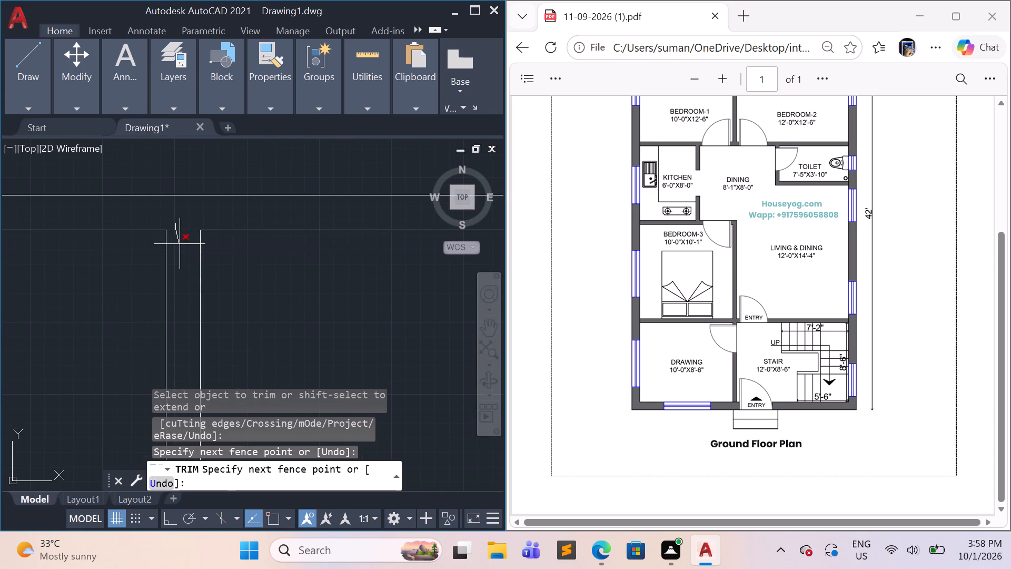
pyautogui.moveTo(180, 244); pyautogui.dragTo(180, 248)
pyautogui.scroll(-4, 221, 287)
pyautogui.scroll(4, 332, 337)
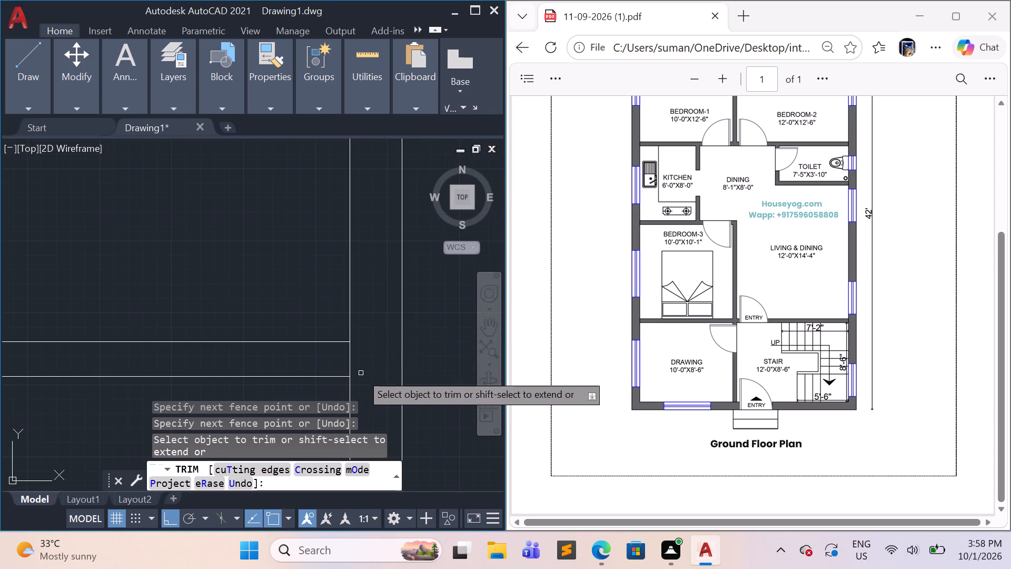
pyautogui.moveTo(361, 362); pyautogui.dragTo(335, 362)
pyautogui.scroll(-4, 346, 361)
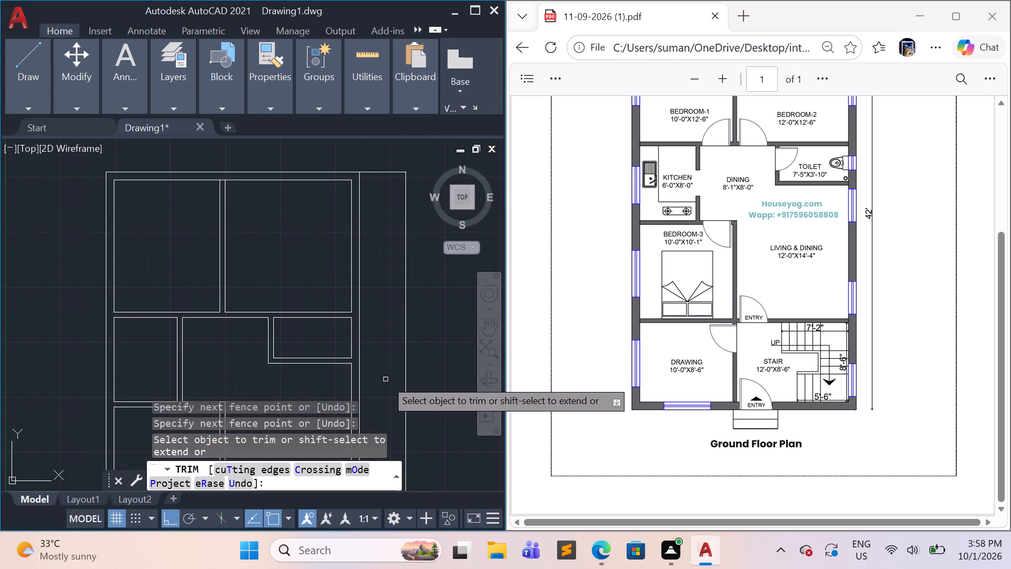
# Remove the overall height dimension beside the right outer wall while still in the Trim command.
pyautogui.scroll(-1, 393, 369)
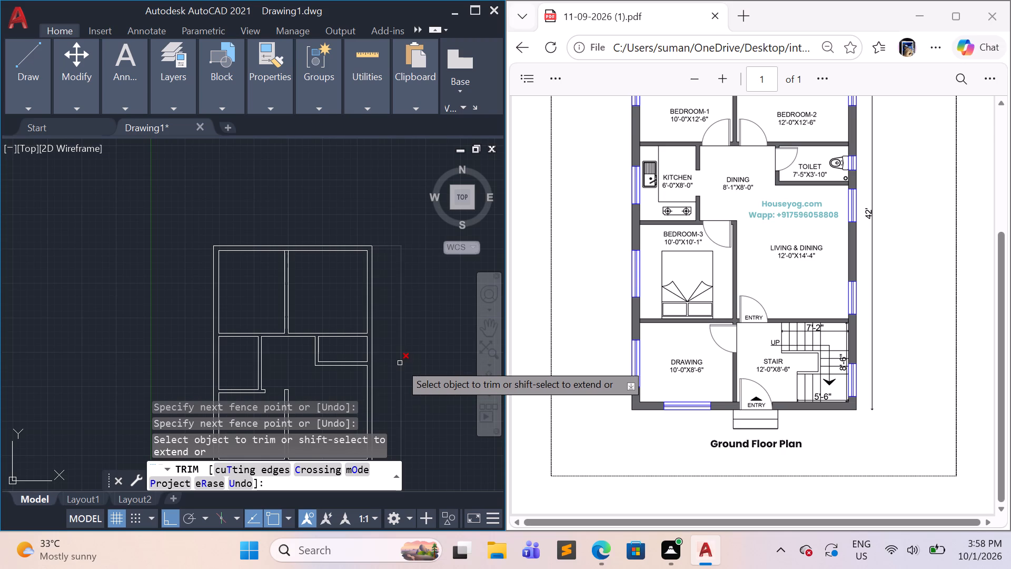
pyautogui.click(400, 363)
pyautogui.moveTo(412, 370); pyautogui.dragTo(395, 196, button='middle')
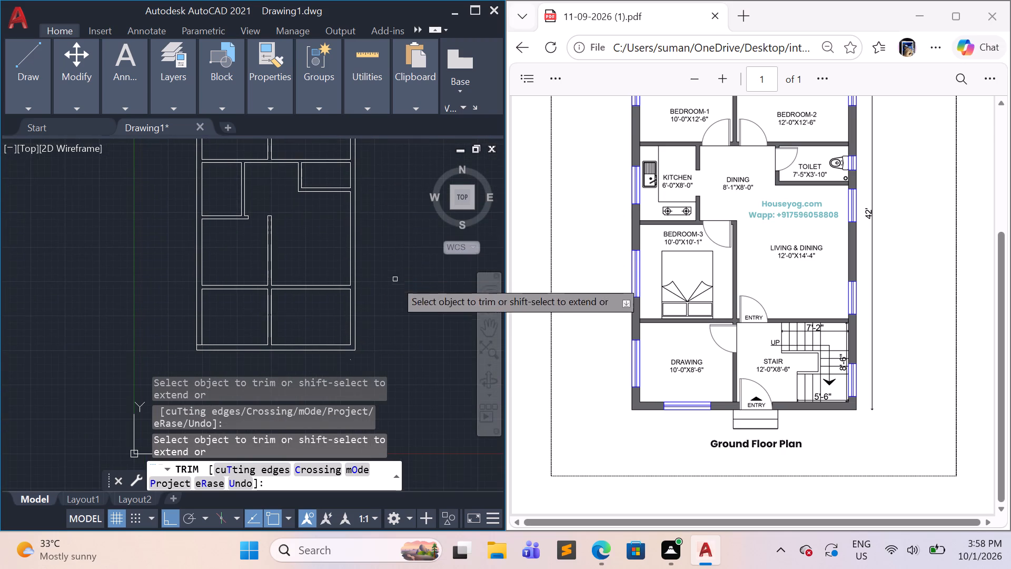
pyautogui.moveTo(396, 293); pyautogui.dragTo(371, 347, button='middle')
pyautogui.press('Escape')
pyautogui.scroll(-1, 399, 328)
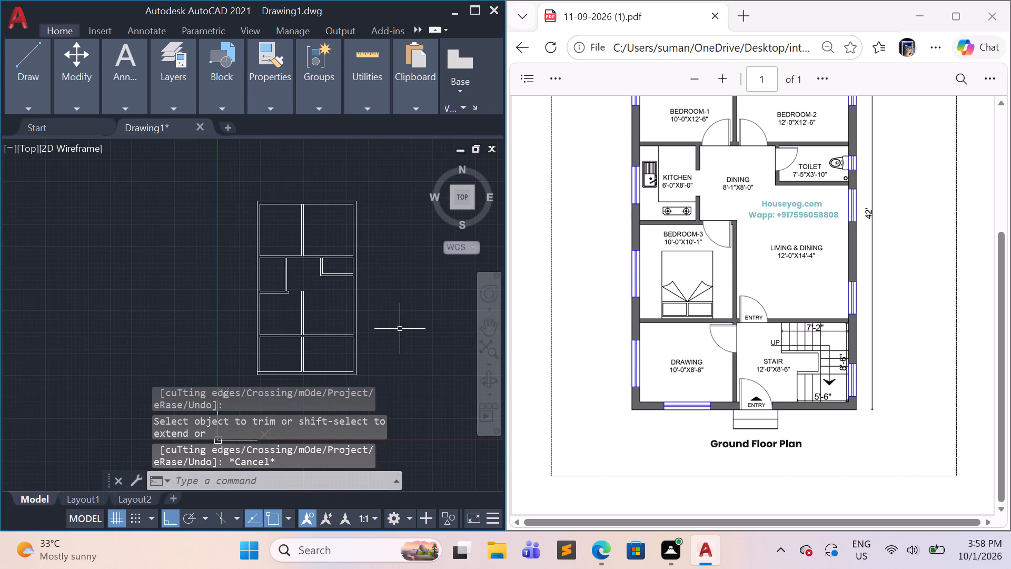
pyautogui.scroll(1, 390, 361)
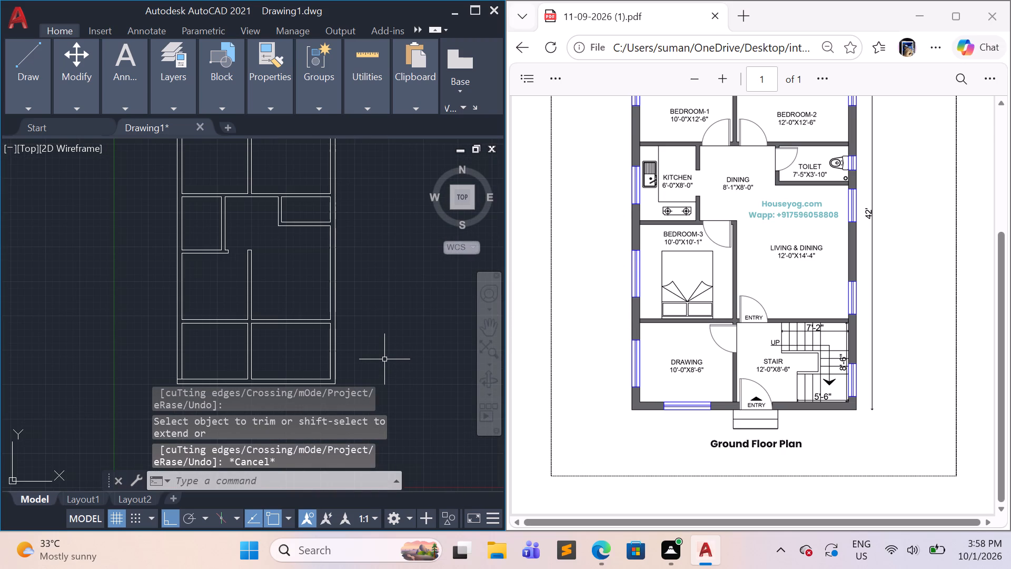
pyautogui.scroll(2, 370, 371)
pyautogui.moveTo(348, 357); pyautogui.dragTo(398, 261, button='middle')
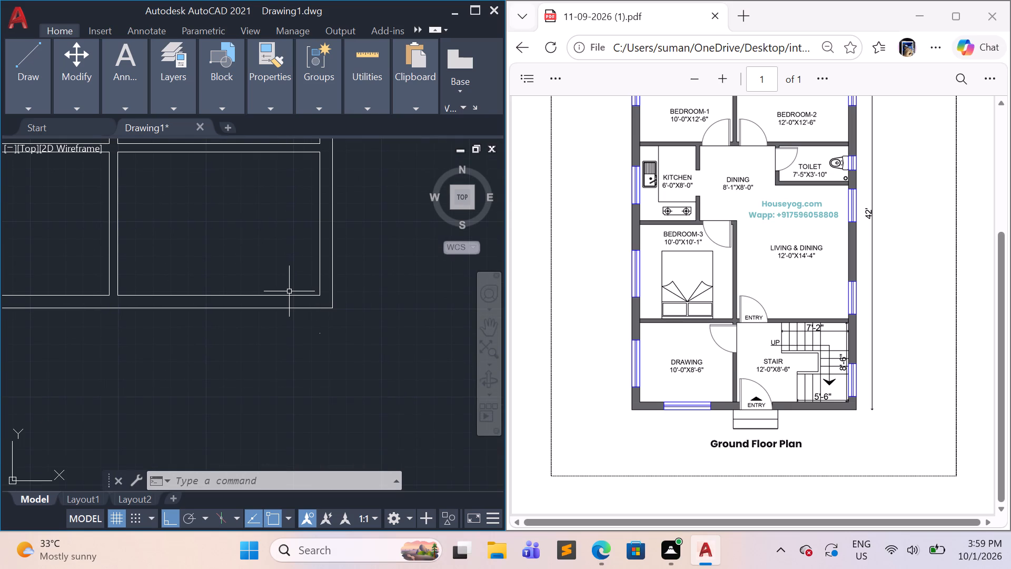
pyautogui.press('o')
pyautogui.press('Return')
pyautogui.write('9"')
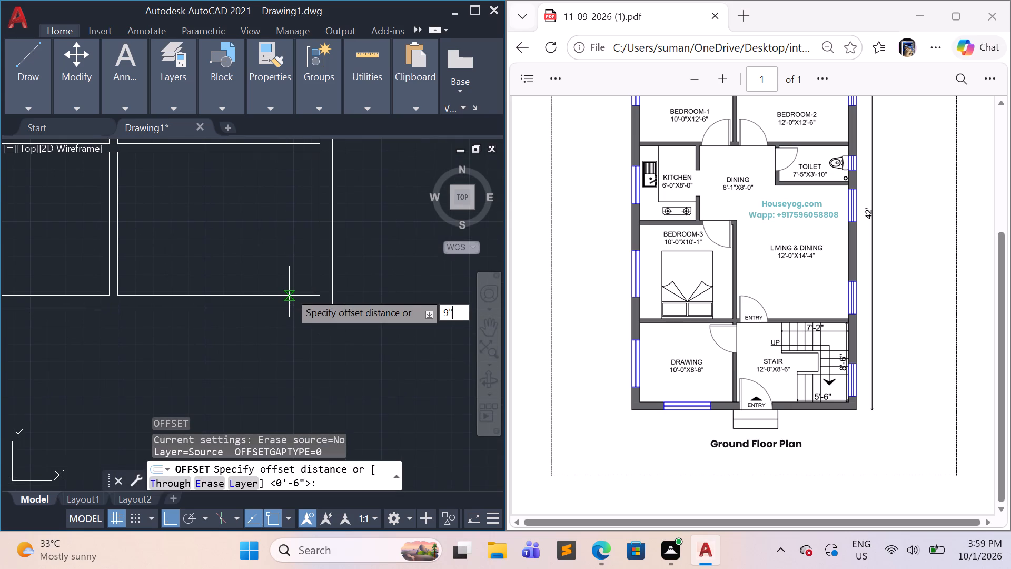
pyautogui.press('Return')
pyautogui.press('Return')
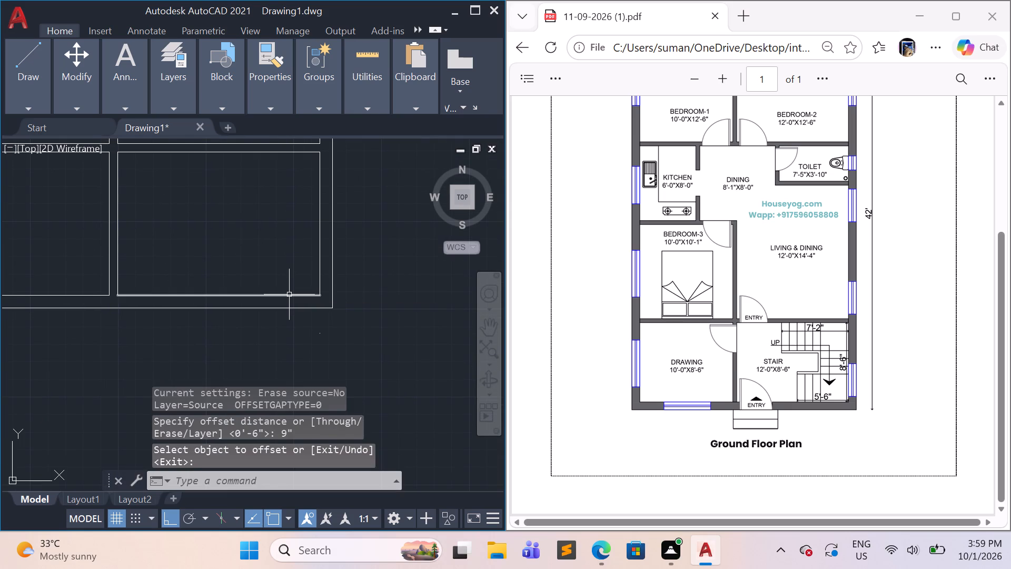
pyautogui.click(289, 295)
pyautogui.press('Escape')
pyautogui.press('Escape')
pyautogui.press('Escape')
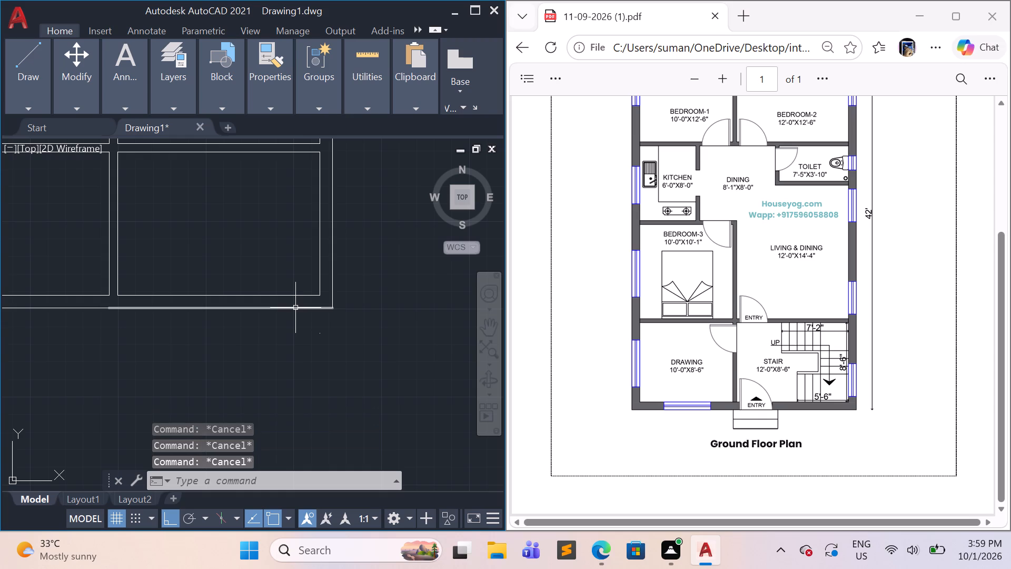
# Offset the stair room's bottom inner line downward by 9" onto the outer wall line.
pyautogui.press('o')
pyautogui.press('Return')
pyautogui.write('9"')
pyautogui.press('Return')
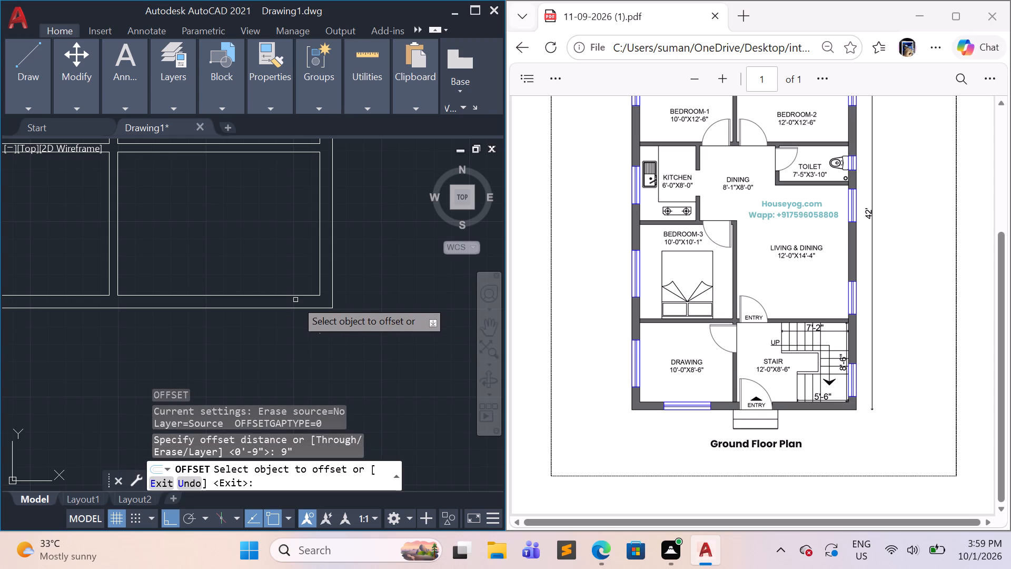
pyautogui.click(302, 295)
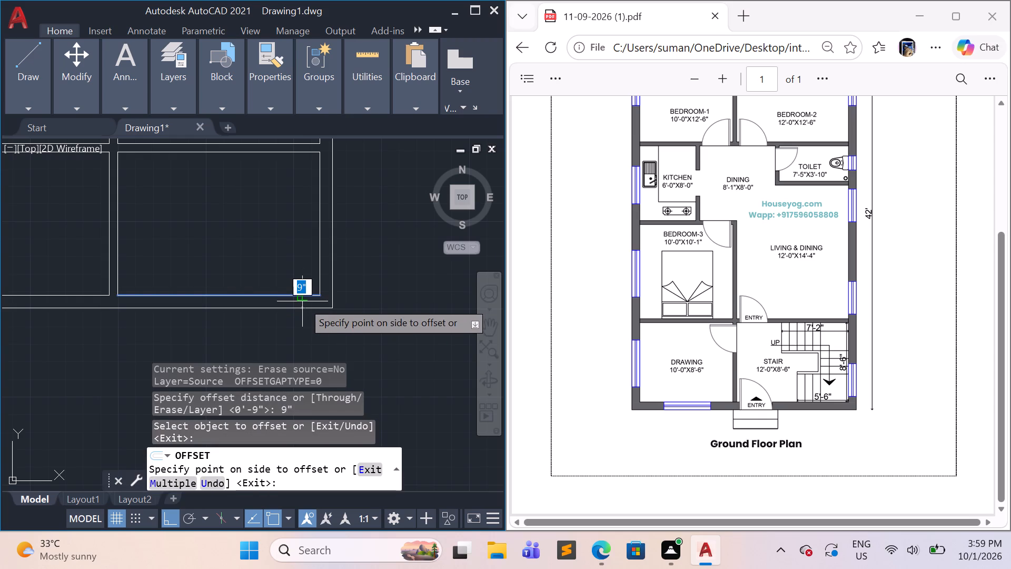
pyautogui.click(302, 308)
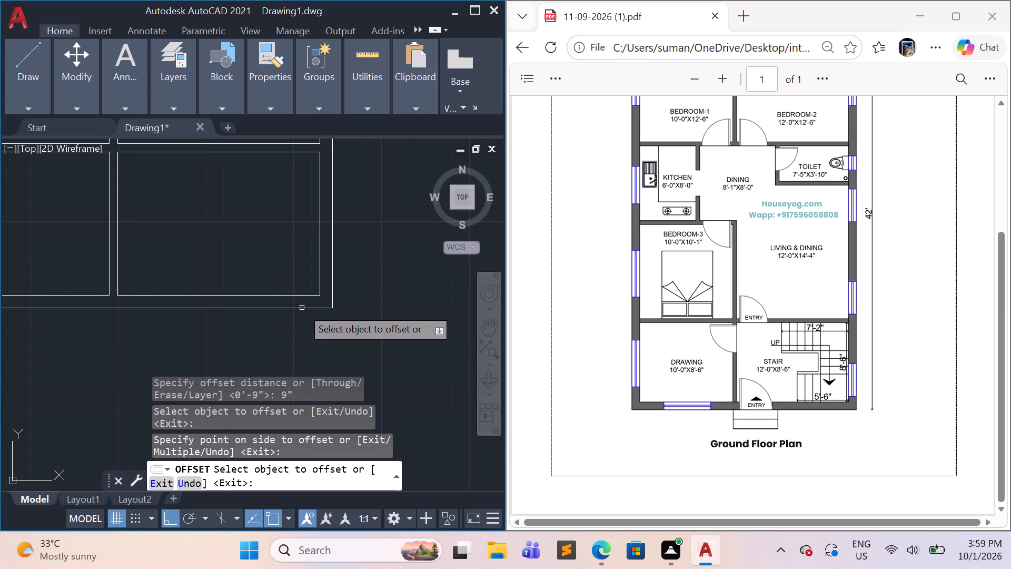
pyautogui.scroll(-1, 298, 339)
pyautogui.press('Escape')
pyautogui.press('Escape')
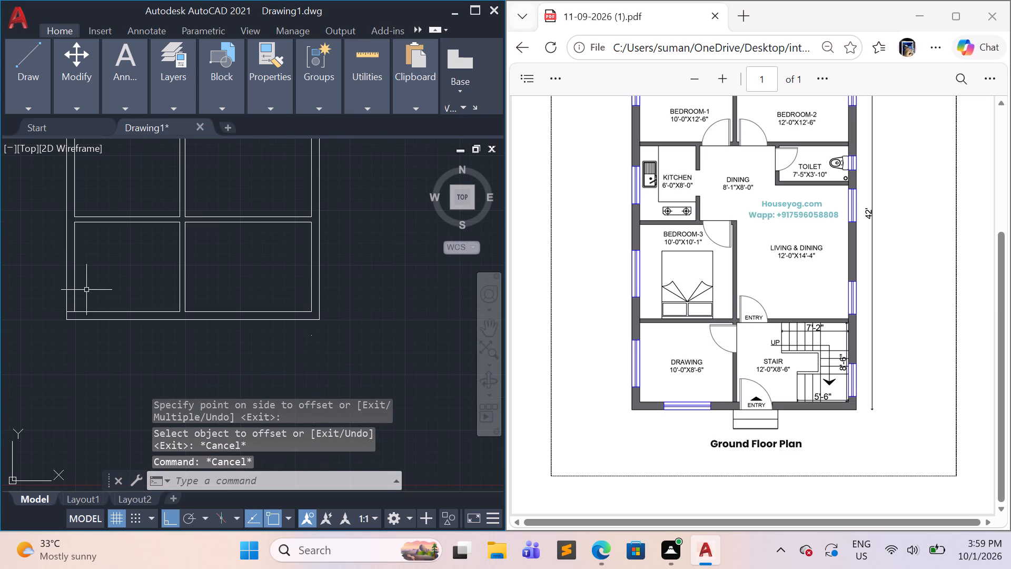
# Trim the stub of the drawing room's bottom inner line that crosses the left outer wall.
pyautogui.write('5tr')
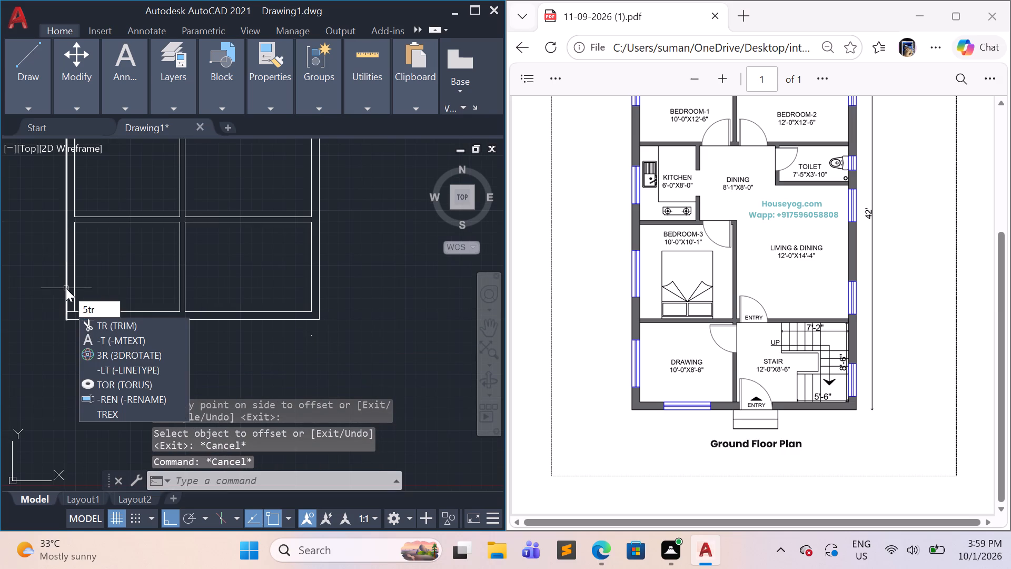
pyautogui.click(112, 324)
pyautogui.scroll(4, 71, 319)
pyautogui.moveTo(70, 266); pyautogui.dragTo(70, 296)
pyautogui.scroll(-6, 138, 311)
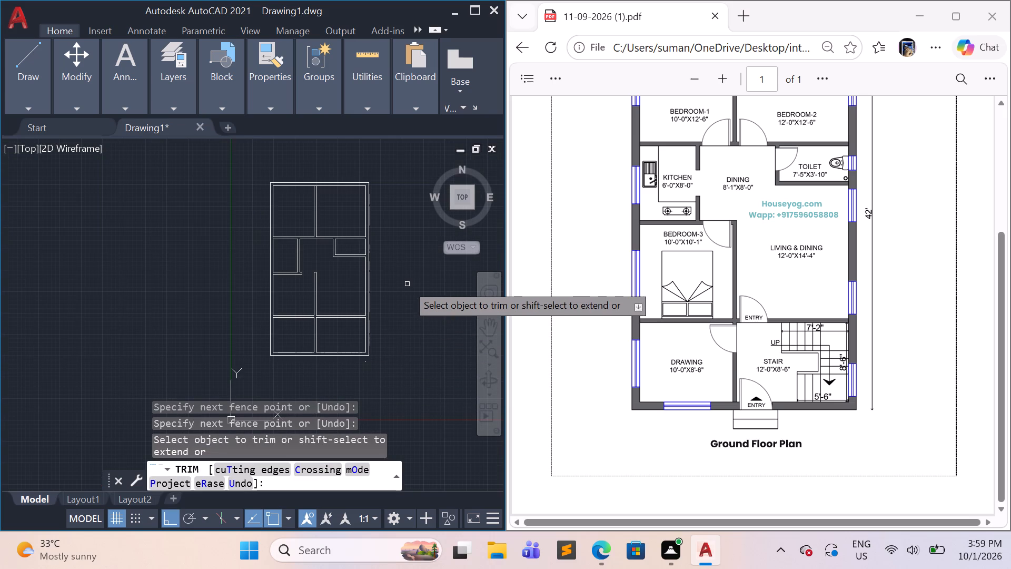
pyautogui.press('Escape')
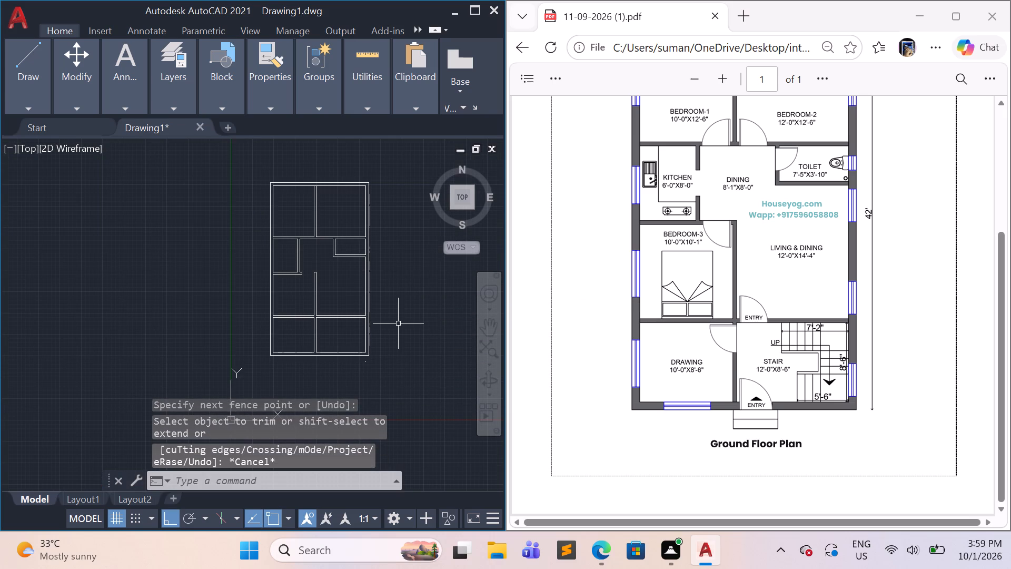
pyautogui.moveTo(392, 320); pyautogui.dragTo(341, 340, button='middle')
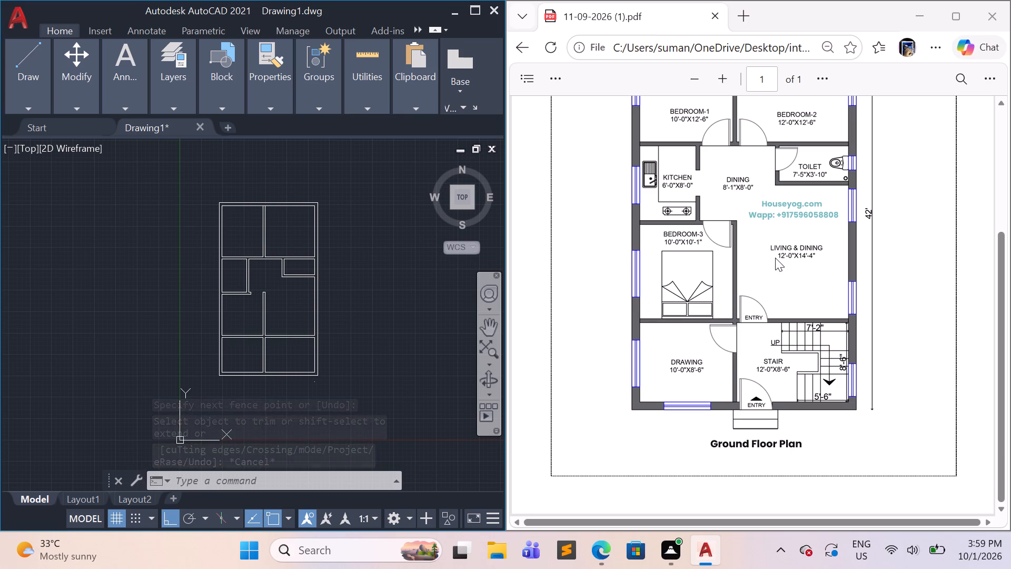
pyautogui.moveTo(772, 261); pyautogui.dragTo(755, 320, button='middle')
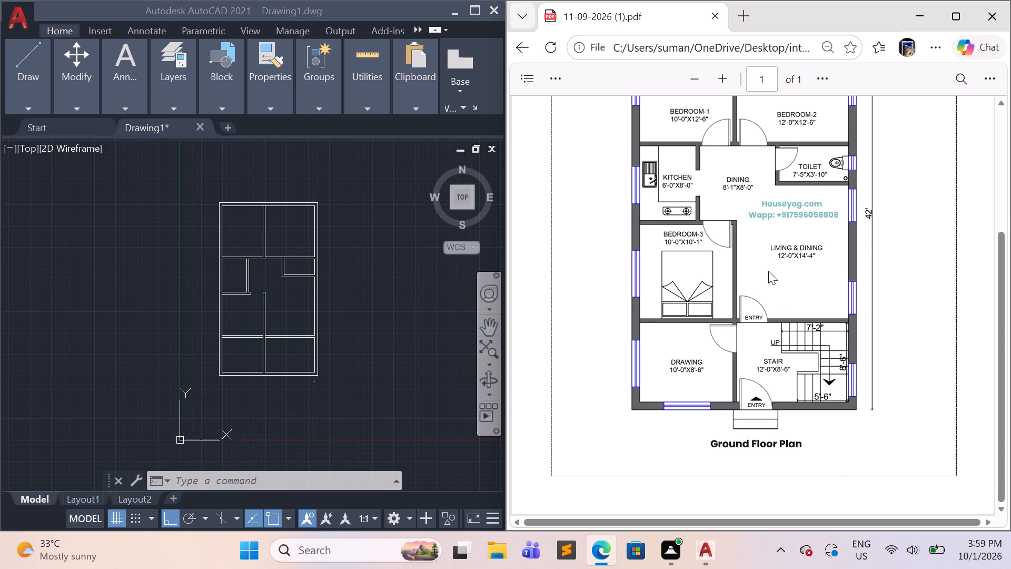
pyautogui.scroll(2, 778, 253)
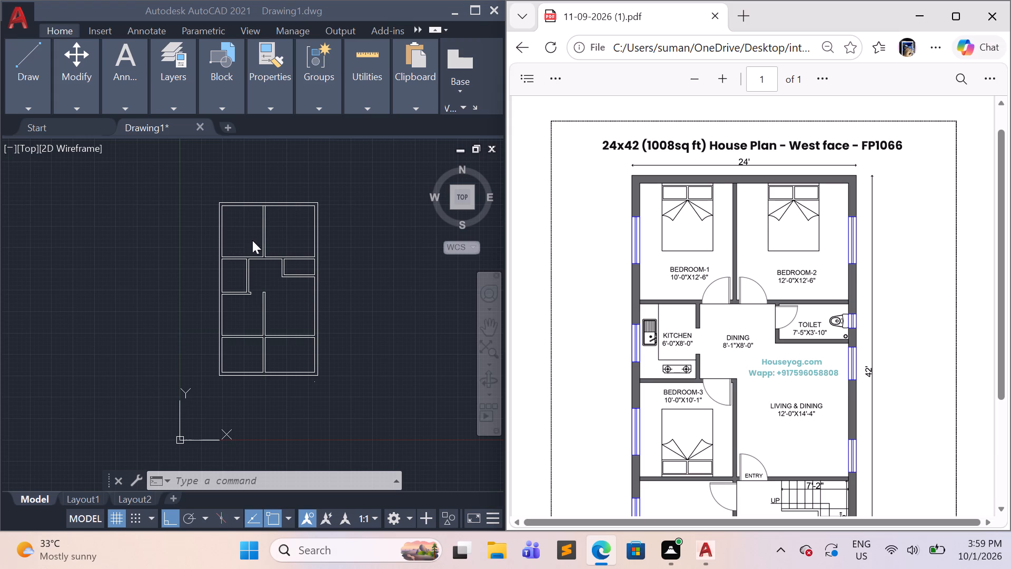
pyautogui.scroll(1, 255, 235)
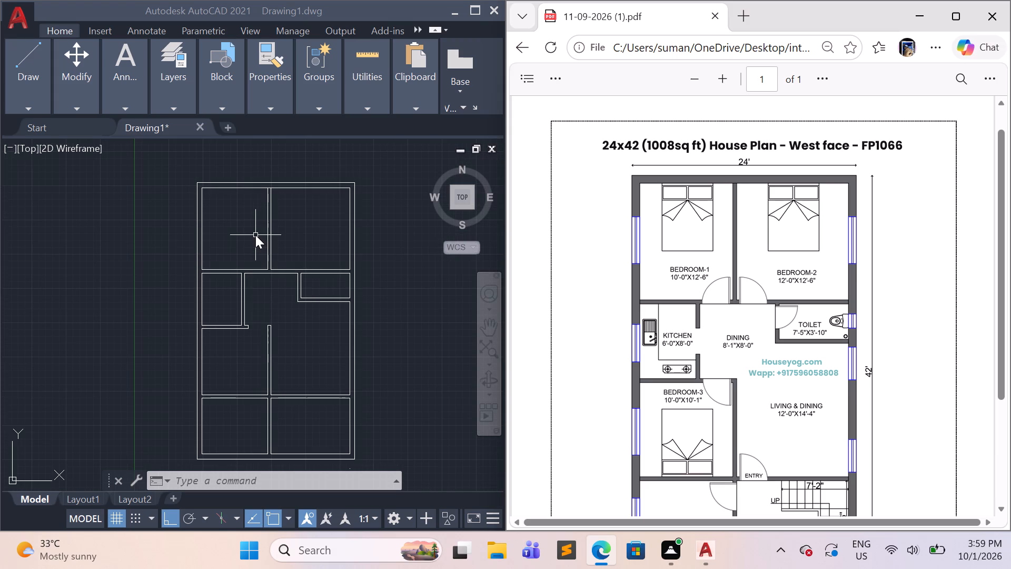
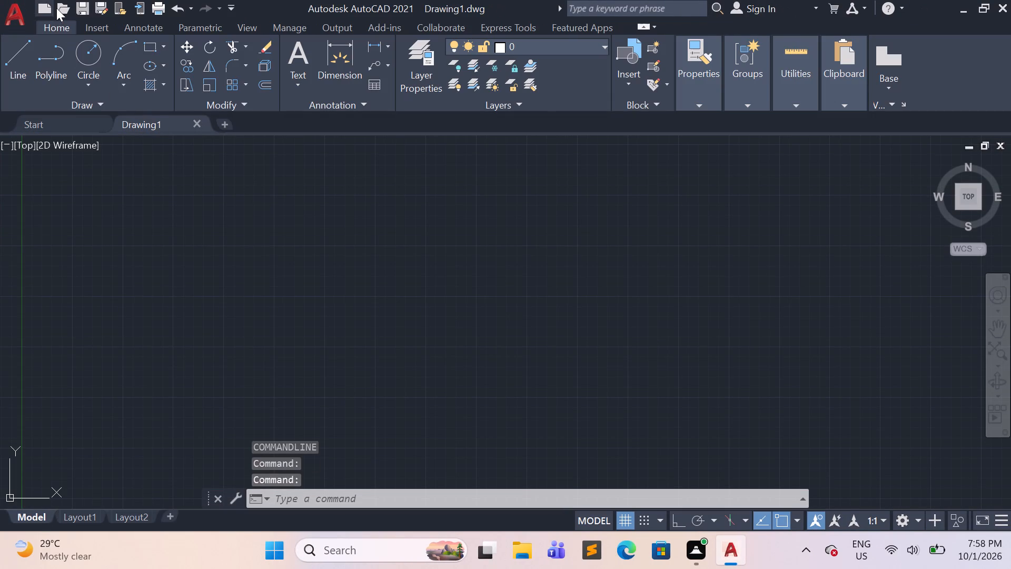
# Open the existing drawing plan1 from the Documents folder.
pyautogui.click(62, 8)
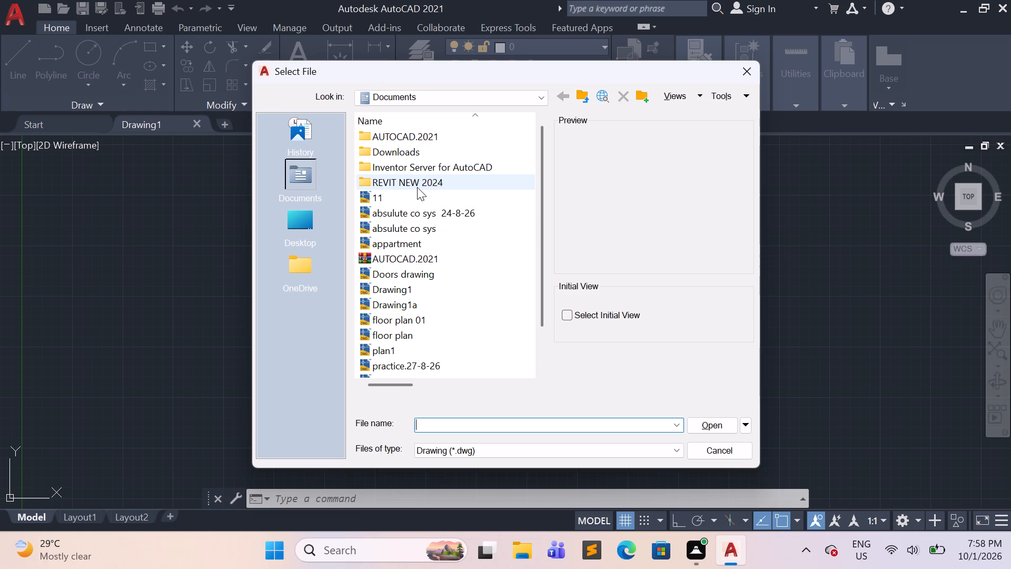
pyautogui.click(416, 350)
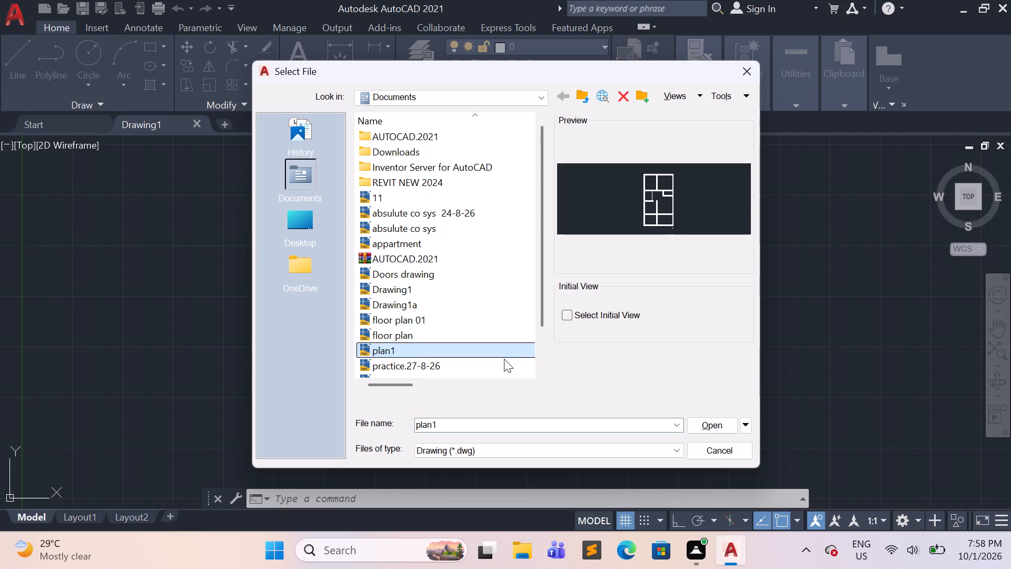
pyautogui.click(714, 424)
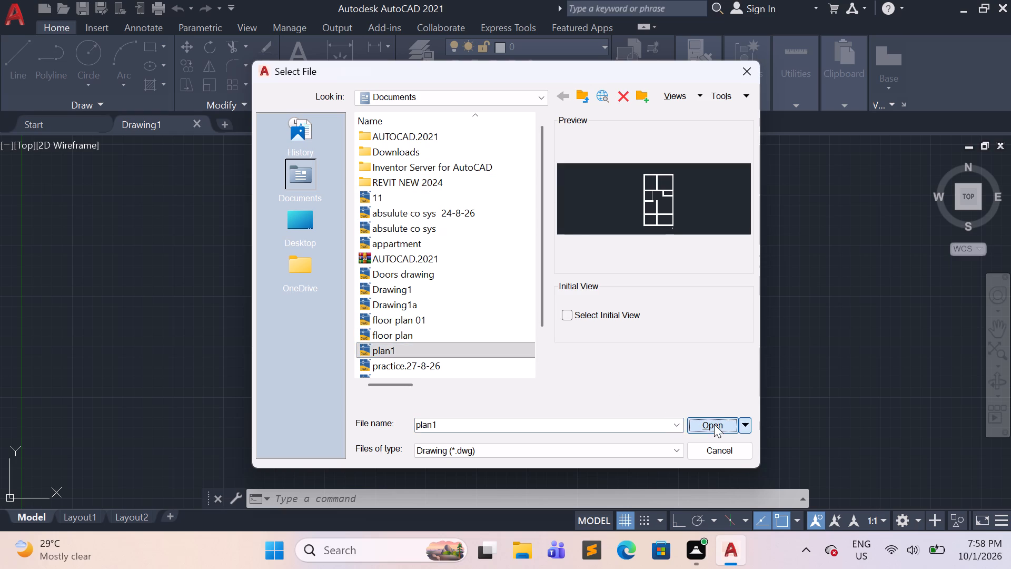
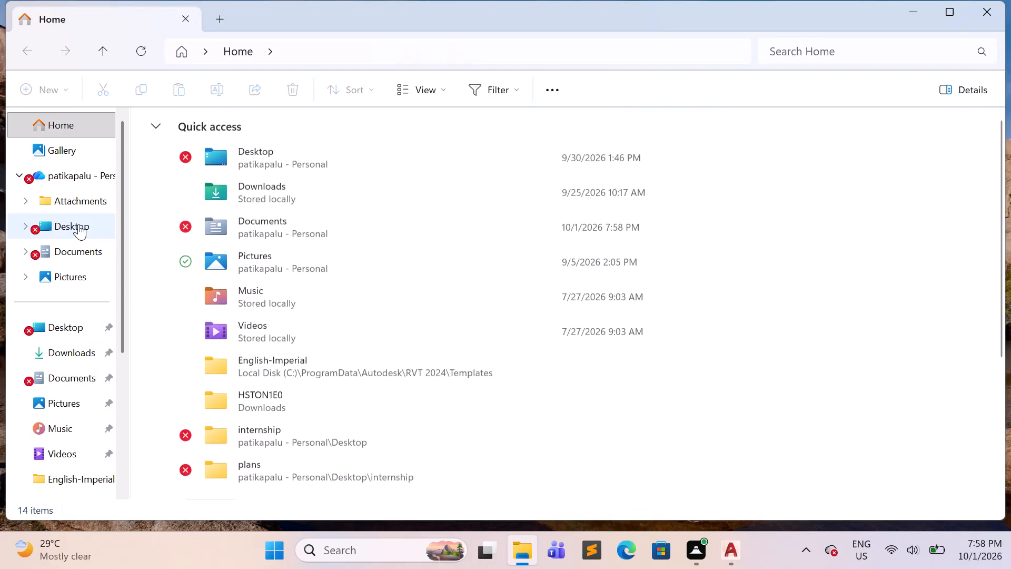
# Open the PDF 11-09-2026 (1) from the plans folder inside the Desktop's internship folder.
pyautogui.doubleClick(78, 224)
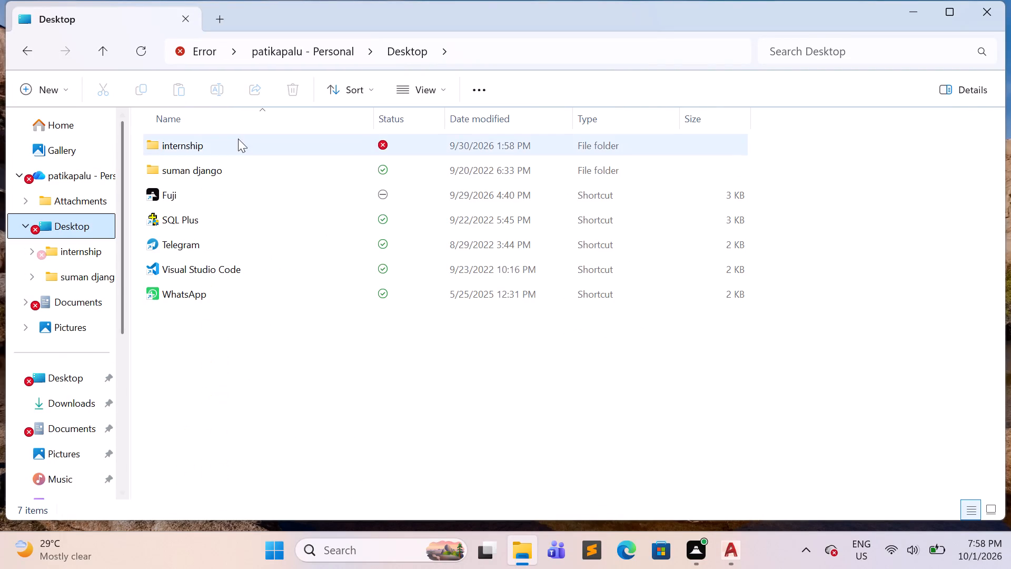
pyautogui.doubleClick(245, 144)
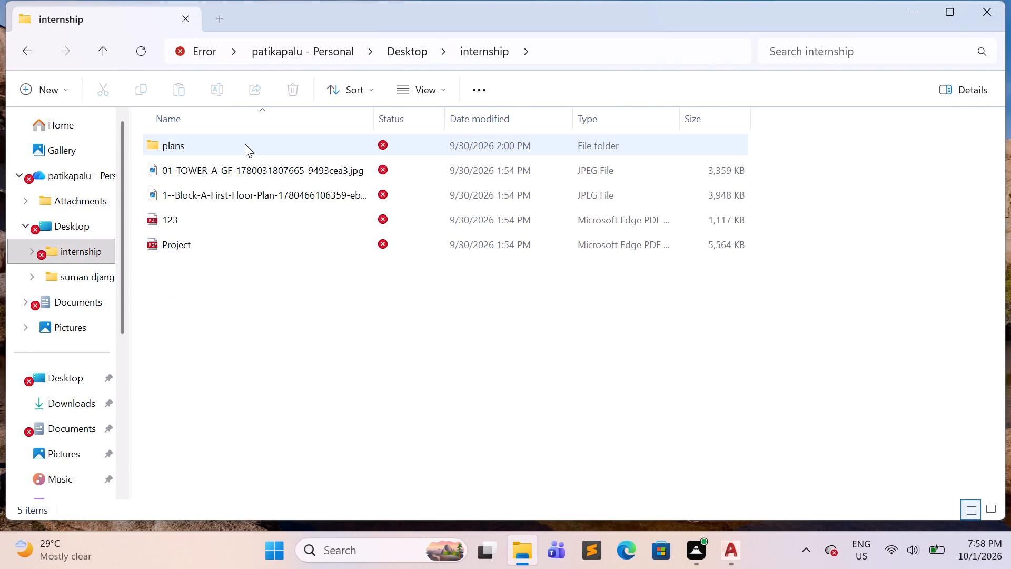
pyautogui.doubleClick(245, 144)
pyautogui.doubleClick(245, 144)
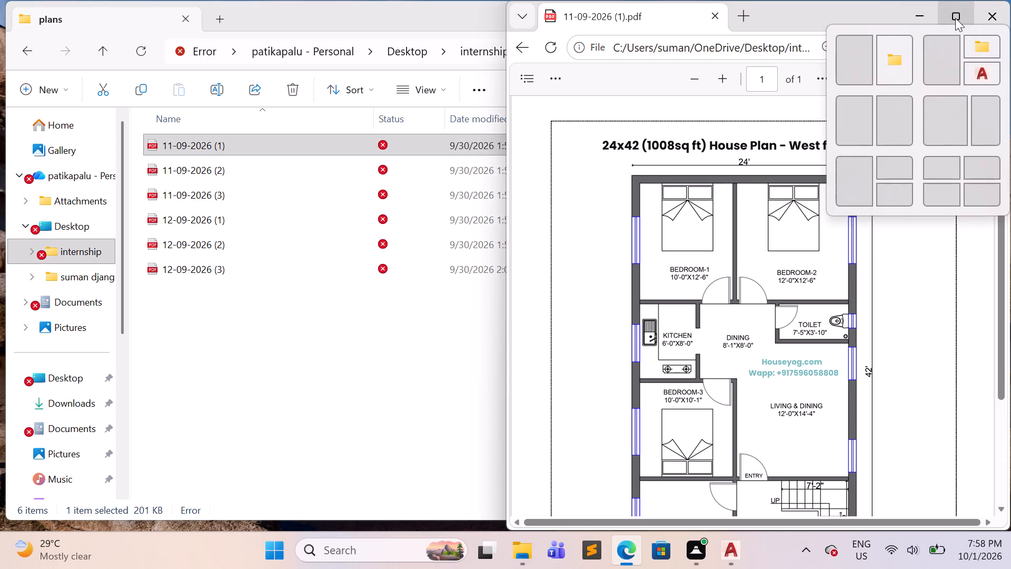
# Place the PDF plan side by side with the AutoCAD plan1 drawing, closing the plans File Explorer window.
pyautogui.click(841, 104)
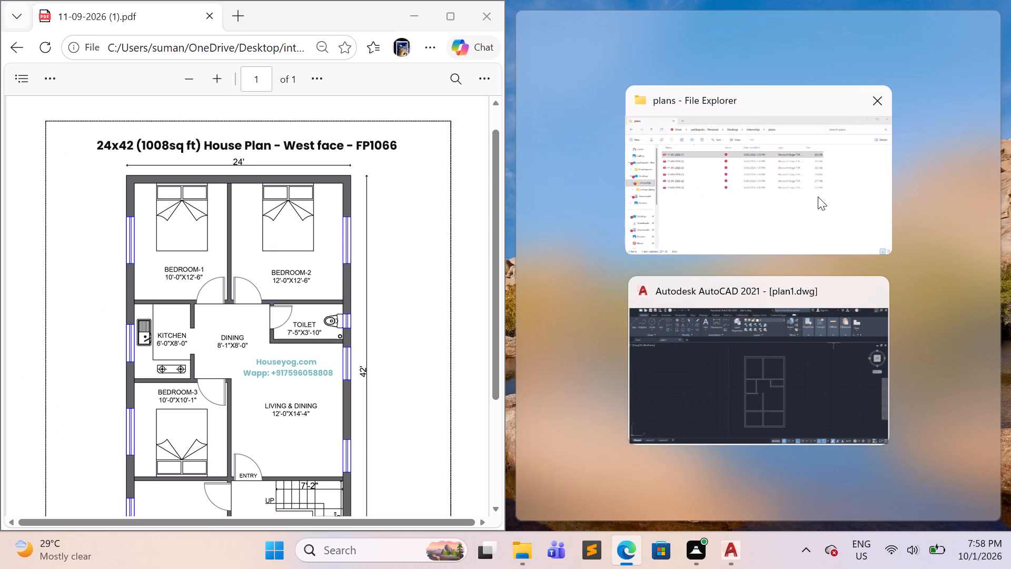
pyautogui.click(873, 91)
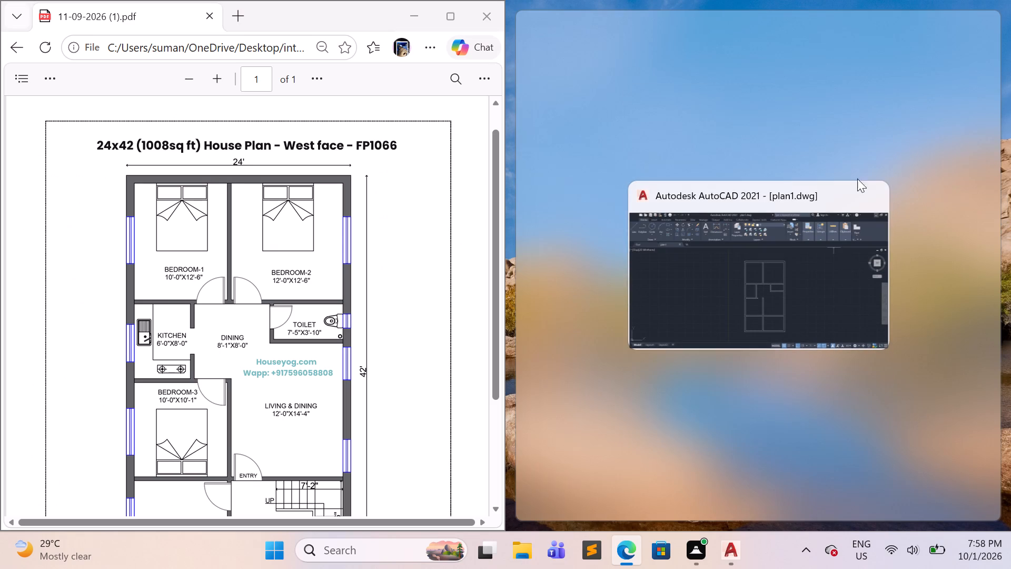
pyautogui.click(772, 260)
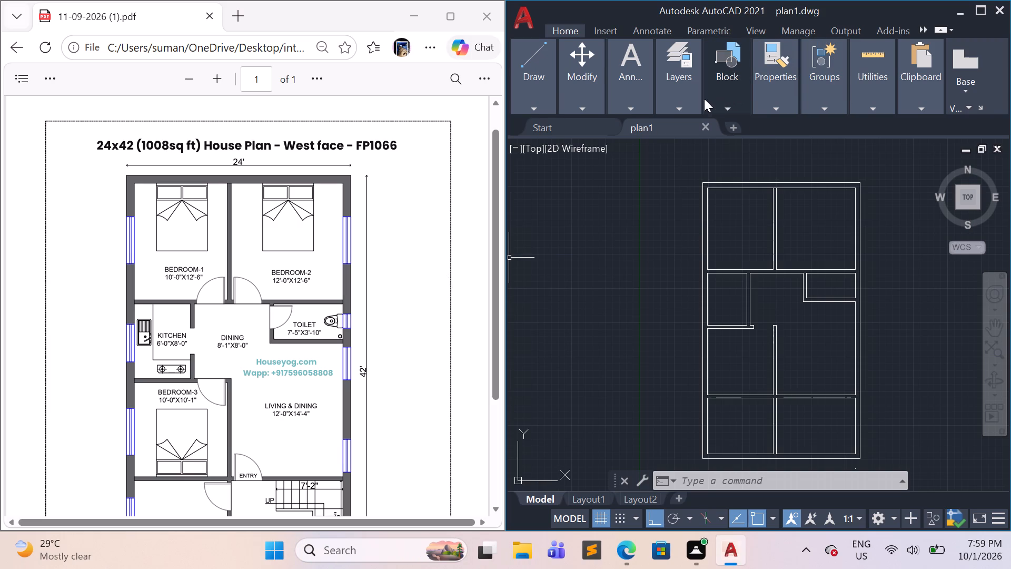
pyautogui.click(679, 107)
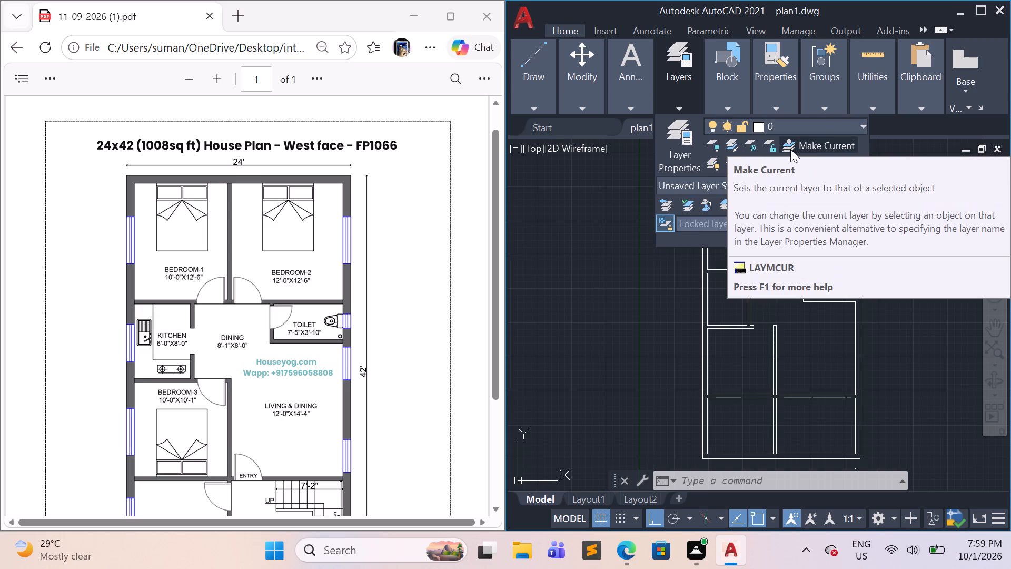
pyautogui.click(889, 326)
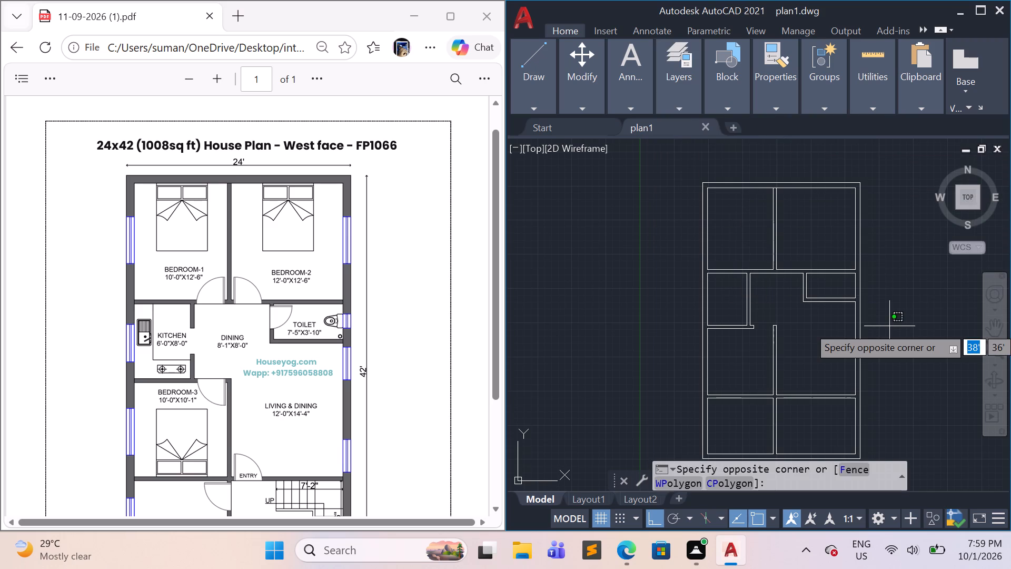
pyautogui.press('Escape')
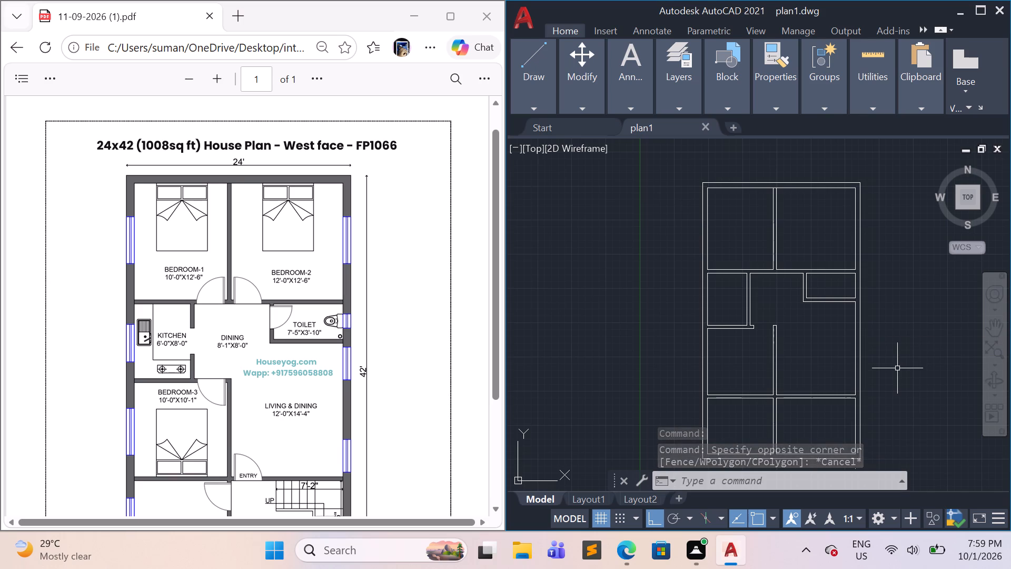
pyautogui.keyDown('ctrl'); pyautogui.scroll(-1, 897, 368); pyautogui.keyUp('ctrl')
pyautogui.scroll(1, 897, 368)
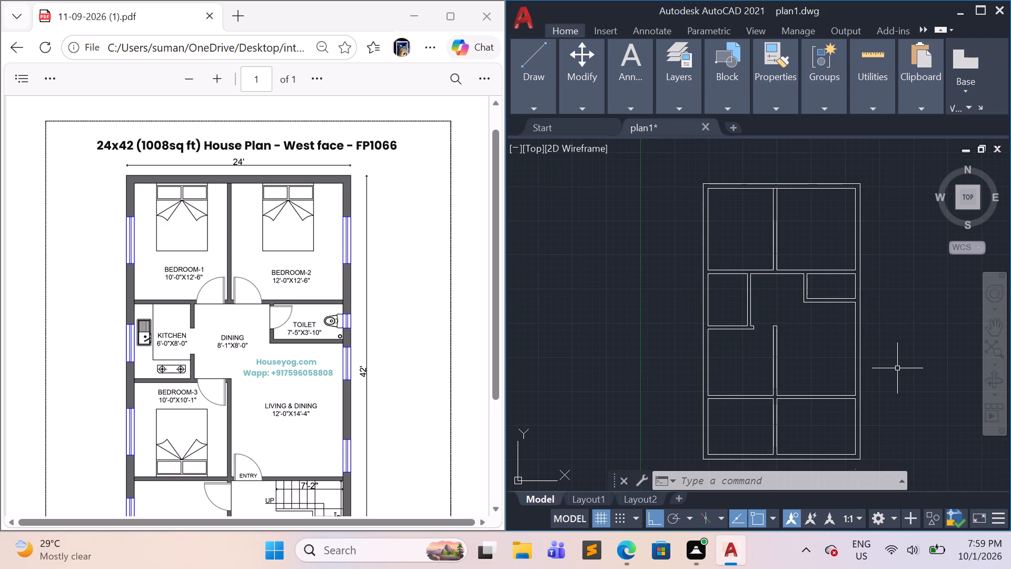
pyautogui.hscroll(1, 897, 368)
# Check the toilet, living and lower room sizes in the drawing with Quick Measure against the PDF plan.
pyautogui.click(874, 110)
pyautogui.click(880, 170)
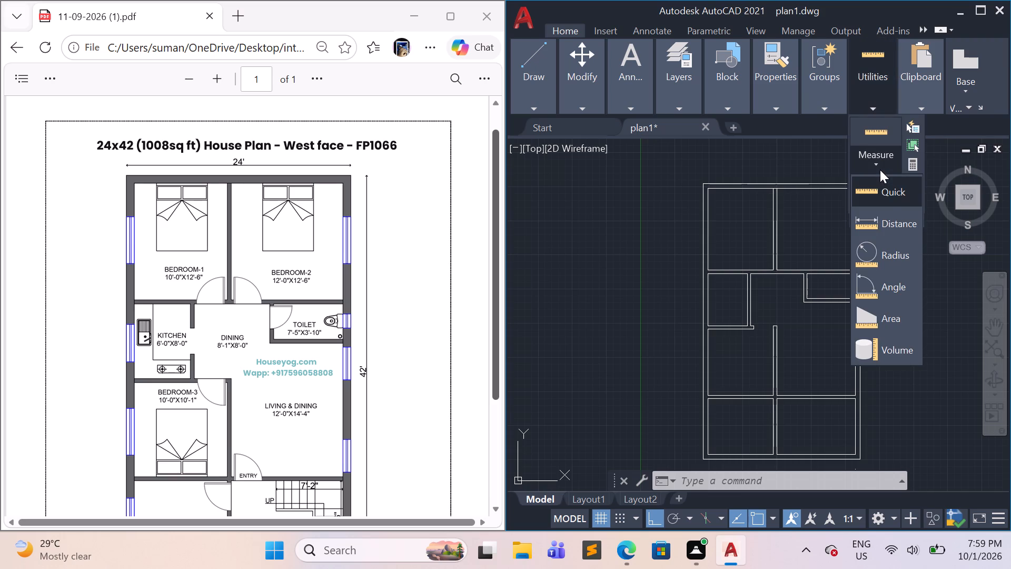
pyautogui.click(889, 196)
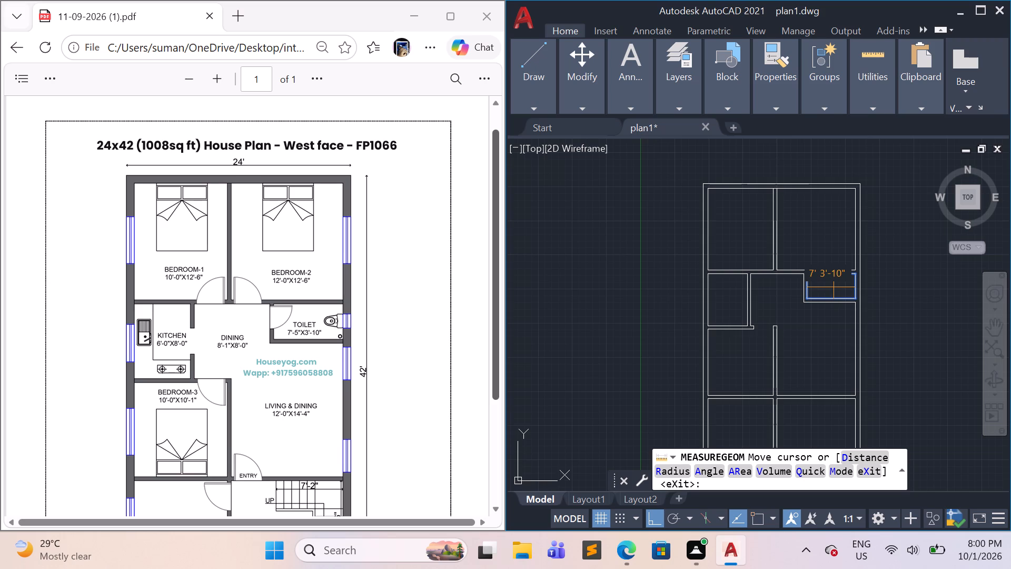
pyautogui.keyDown('ctrl'); pyautogui.scroll(9, 834, 287); pyautogui.keyUp('ctrl')
pyautogui.keyDown('ctrl'); pyautogui.scroll(-2, 834, 287); pyautogui.keyUp('ctrl')
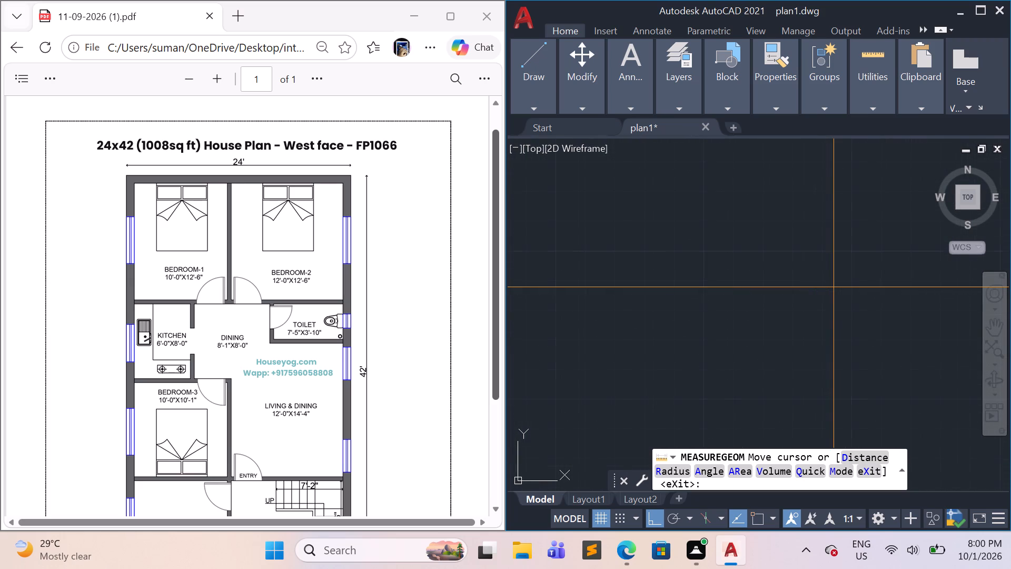
pyautogui.keyDown('ctrl'); pyautogui.scroll(-6, 834, 287); pyautogui.keyUp('ctrl')
pyautogui.scroll(-1, 834, 287)
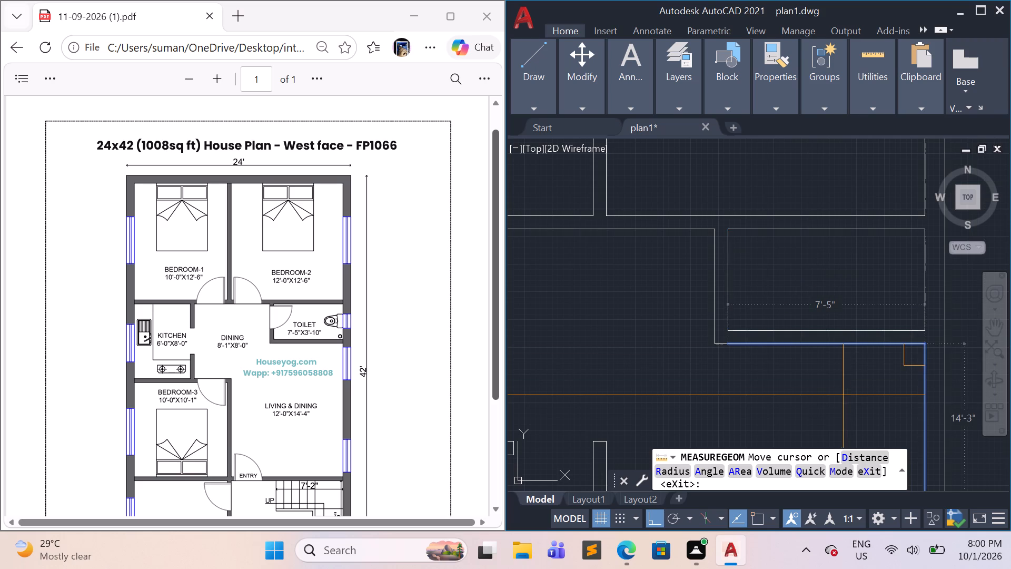
pyautogui.keyDown('ctrl'); pyautogui.scroll(-3, 840, 398); pyautogui.keyUp('ctrl')
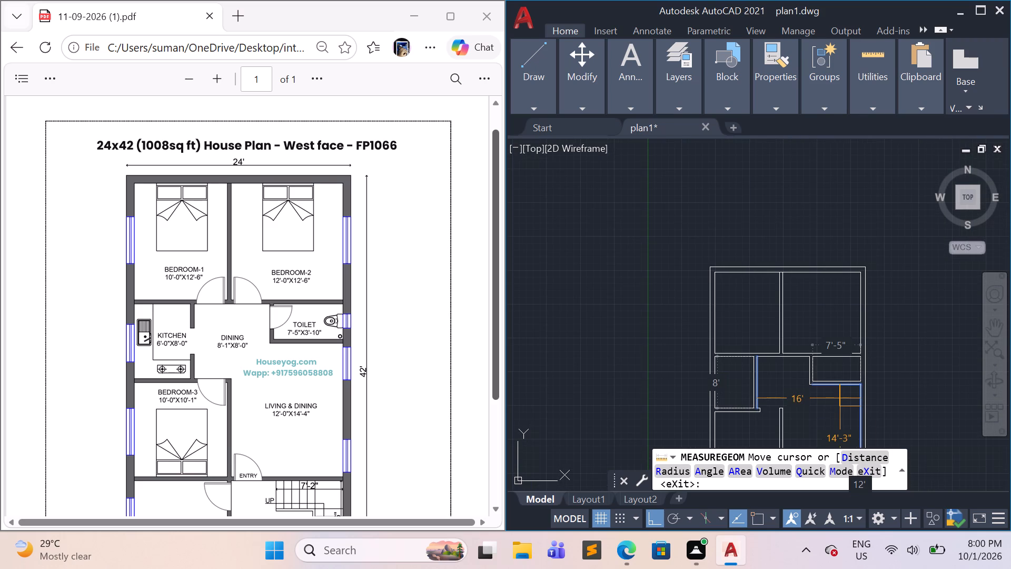
pyautogui.scroll(-4, 840, 398)
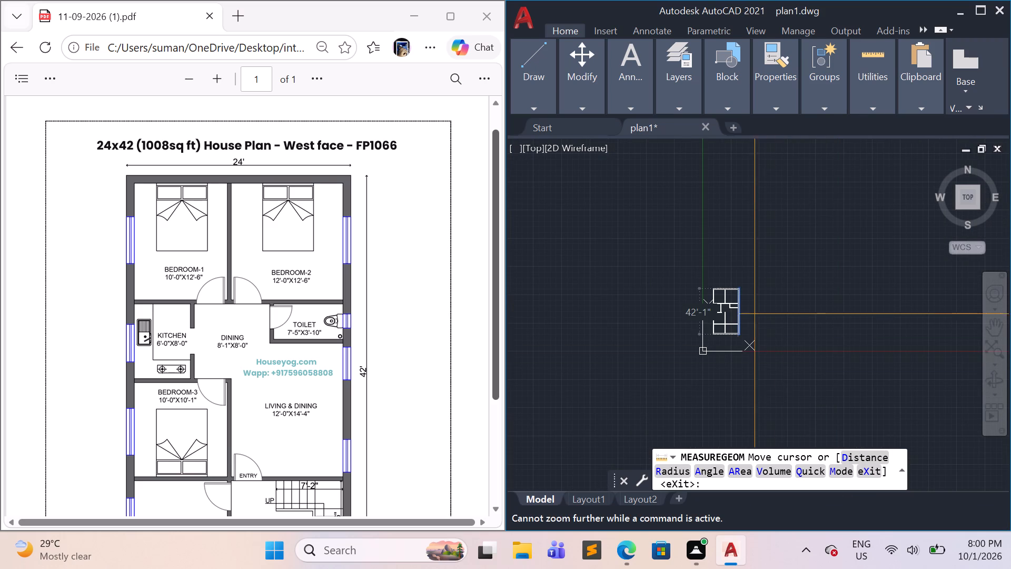
pyautogui.keyDown('ctrl'); pyautogui.scroll(1, 737, 318); pyautogui.keyUp('ctrl')
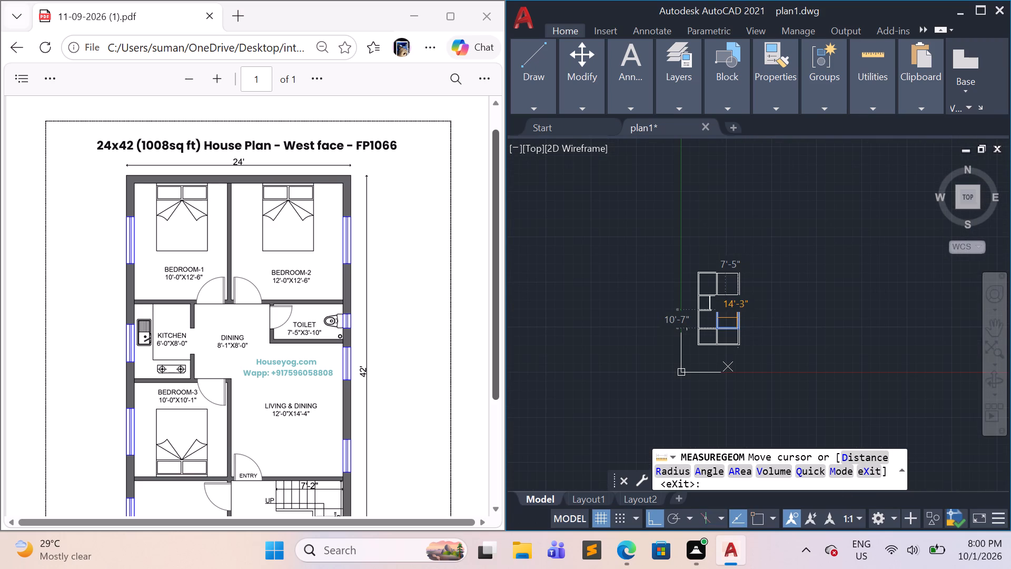
pyautogui.hscroll(1, 737, 318)
pyautogui.keyDown('ctrl'); pyautogui.scroll(2, 735, 320); pyautogui.keyUp('ctrl')
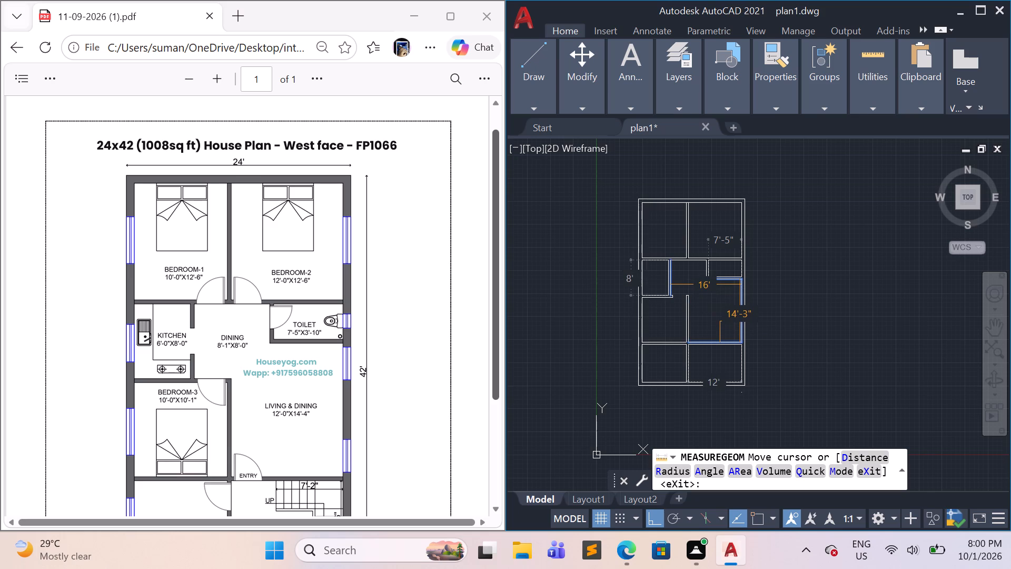
pyautogui.keyDown('ctrl'); pyautogui.scroll(-1, 740, 284); pyautogui.keyUp('ctrl')
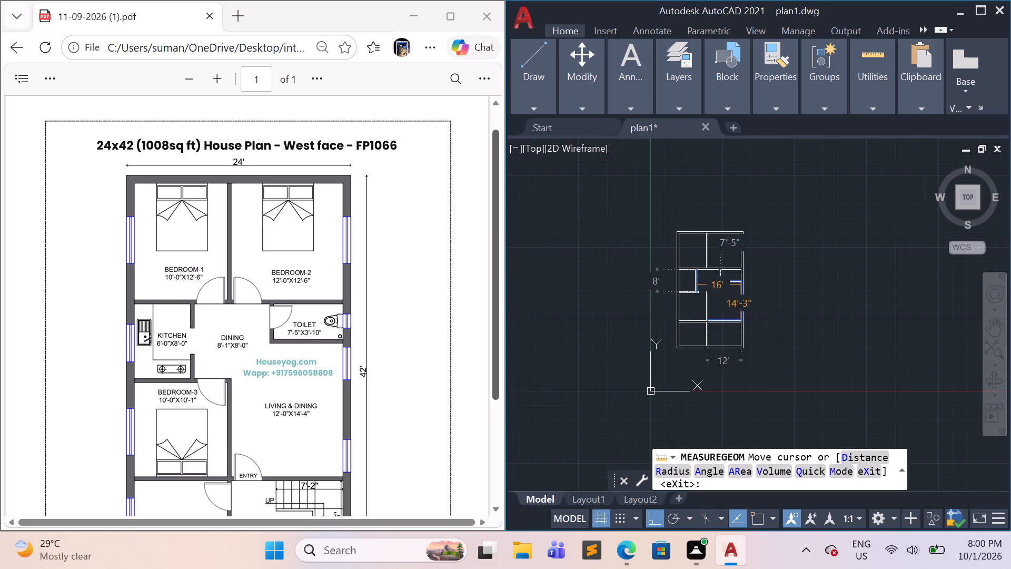
pyautogui.keyDown('ctrl'); pyautogui.scroll(4, 724, 321); pyautogui.keyUp('ctrl')
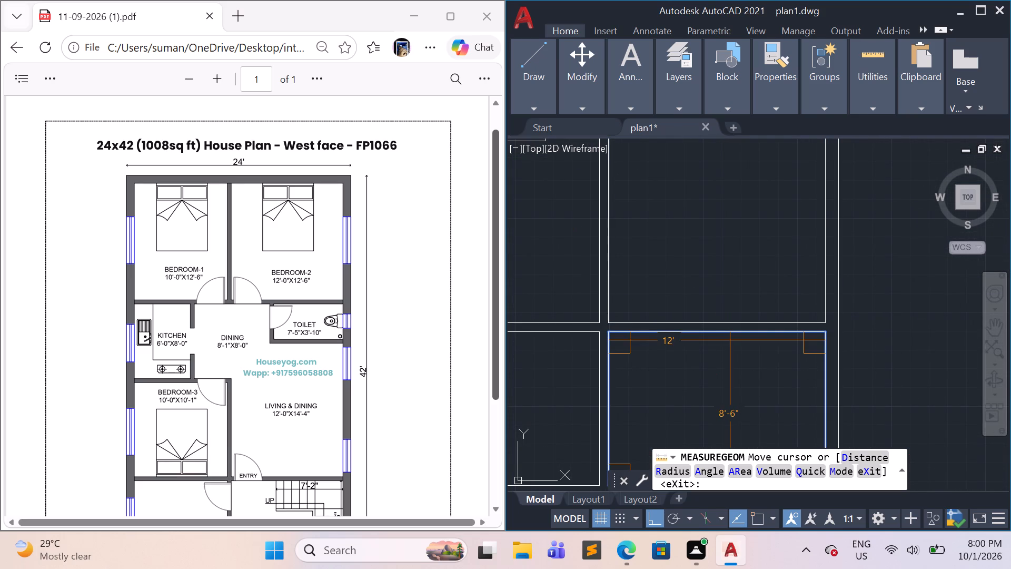
pyautogui.scroll(1, 730, 340)
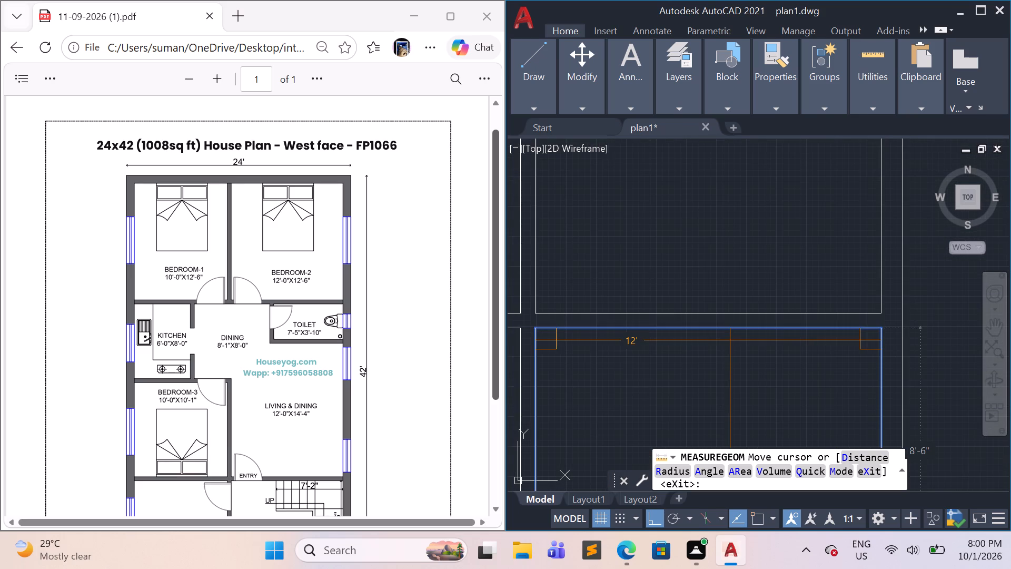
pyautogui.keyDown('ctrl'); pyautogui.scroll(-2, 730, 340); pyautogui.keyUp('ctrl')
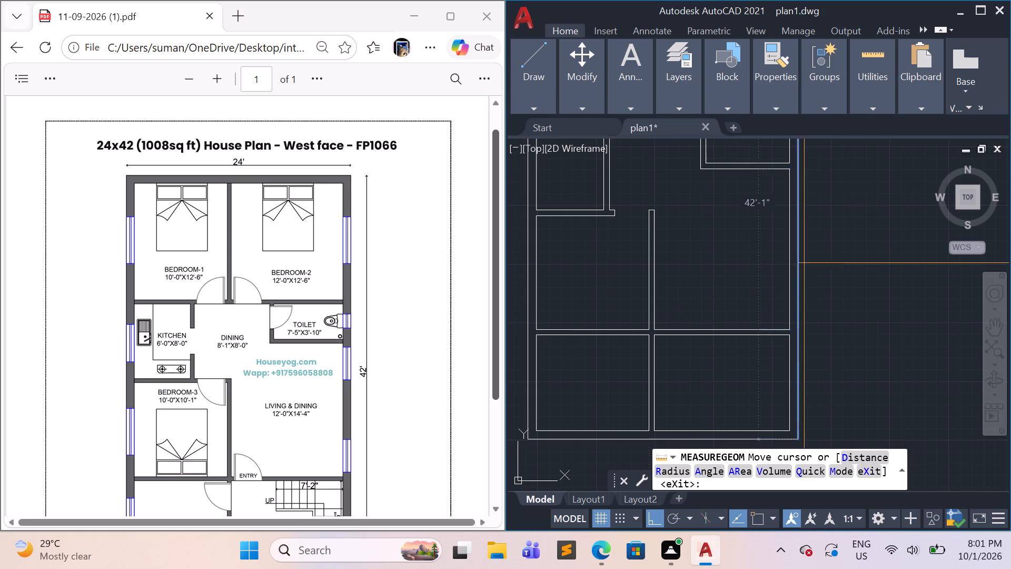
pyautogui.press('Escape')
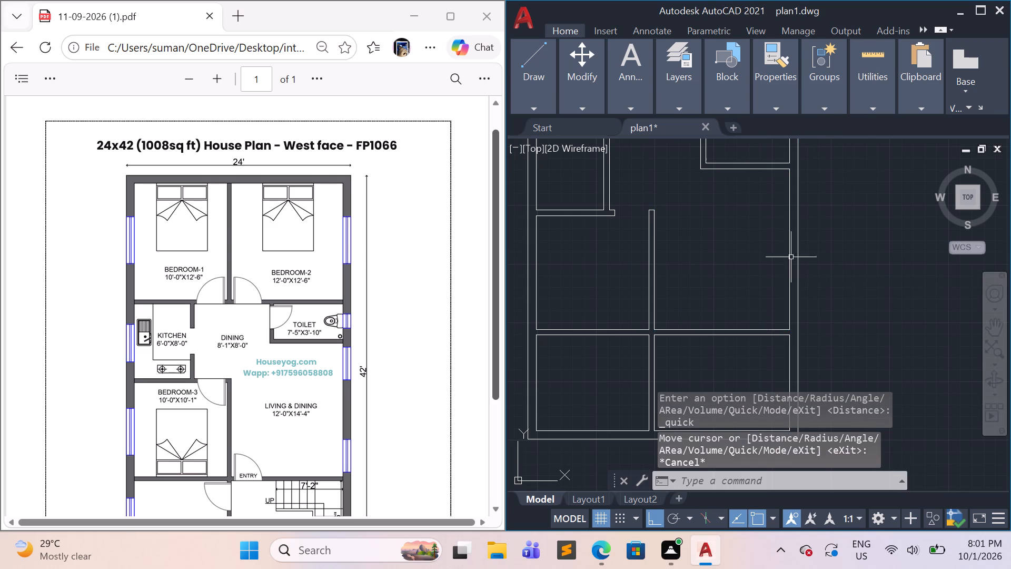
# Erase the upper line of the wall below the living and dining room.
pyautogui.click(721, 328)
pyautogui.press('e')
pyautogui.press('Return')
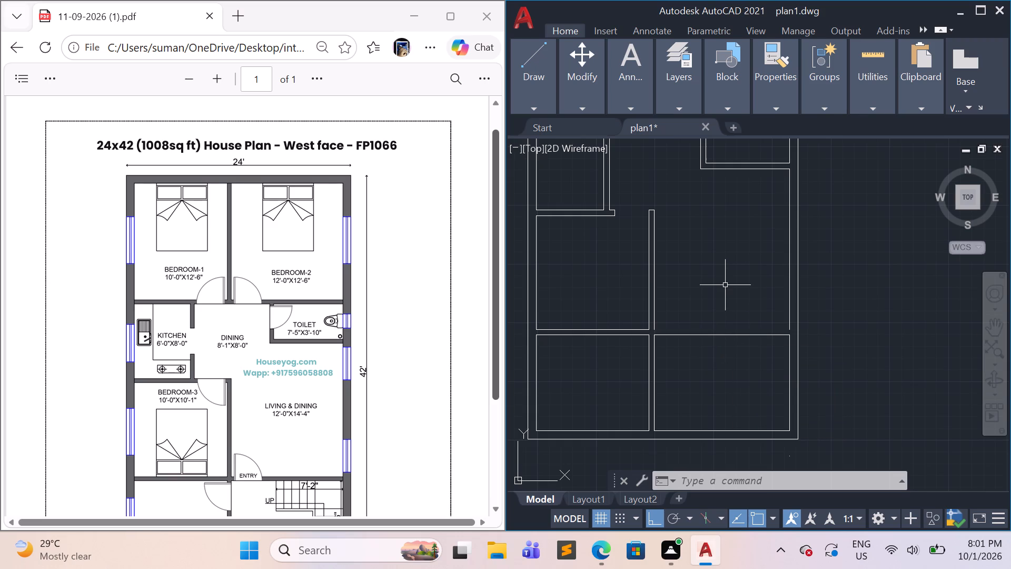
# Offset the lower line of the toilet's bottom wall 14'-4" downward to redraw the living room's lower wall line.
pyautogui.press('o')
pyautogui.press('Return')
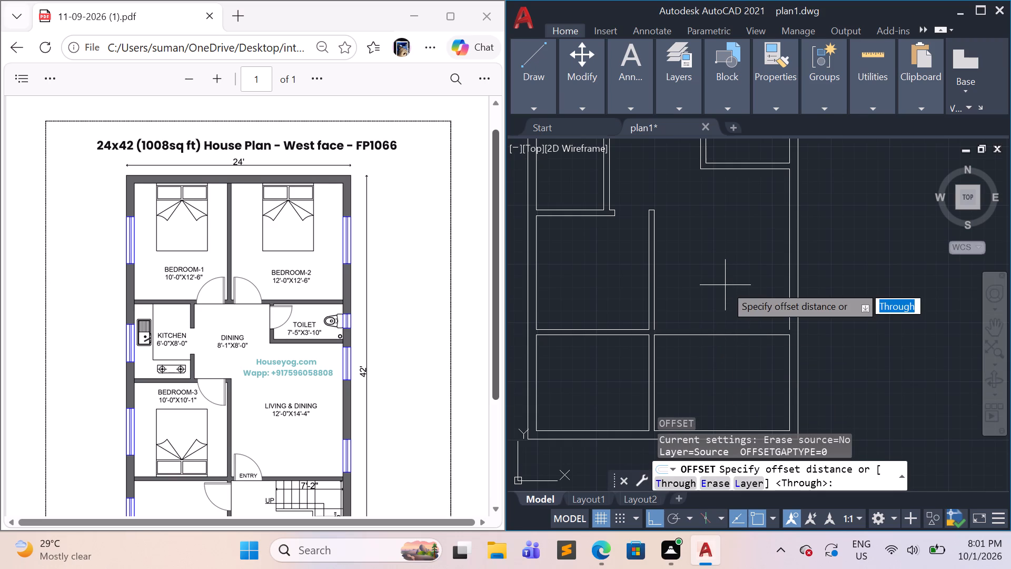
pyautogui.write('14')
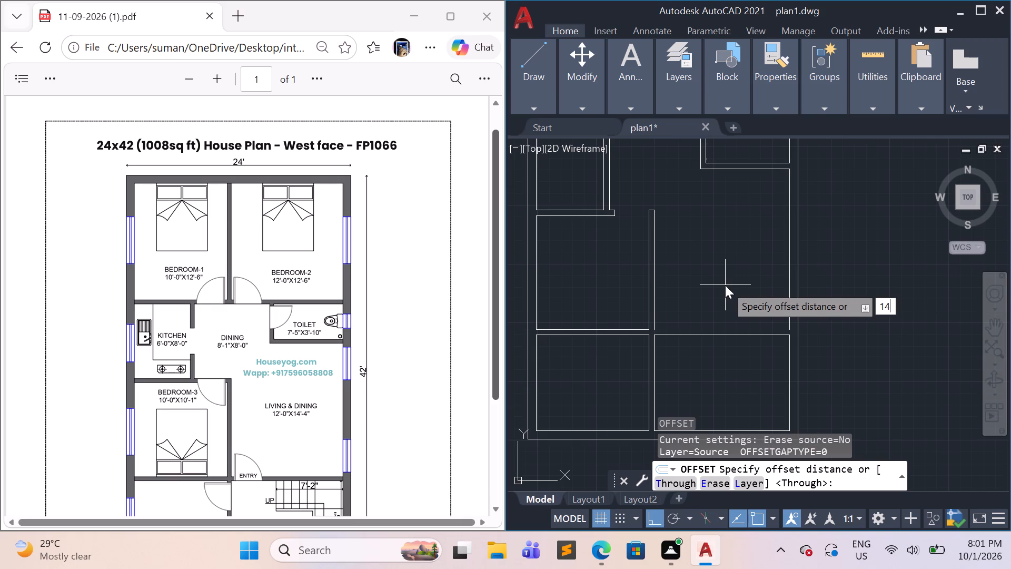
pyautogui.press("'")
pyautogui.write('-4"')
pyautogui.press('Return')
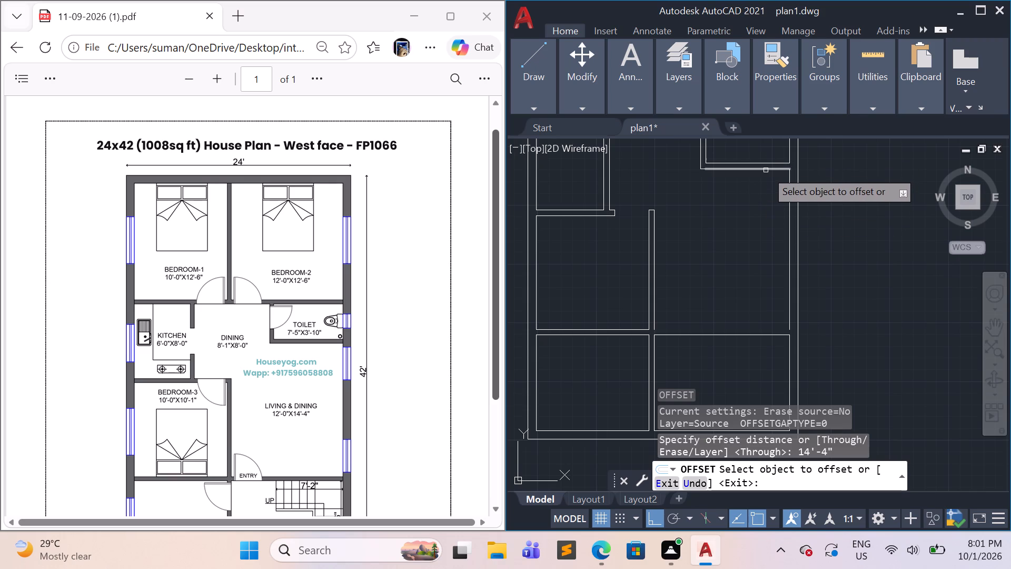
pyautogui.click(766, 170)
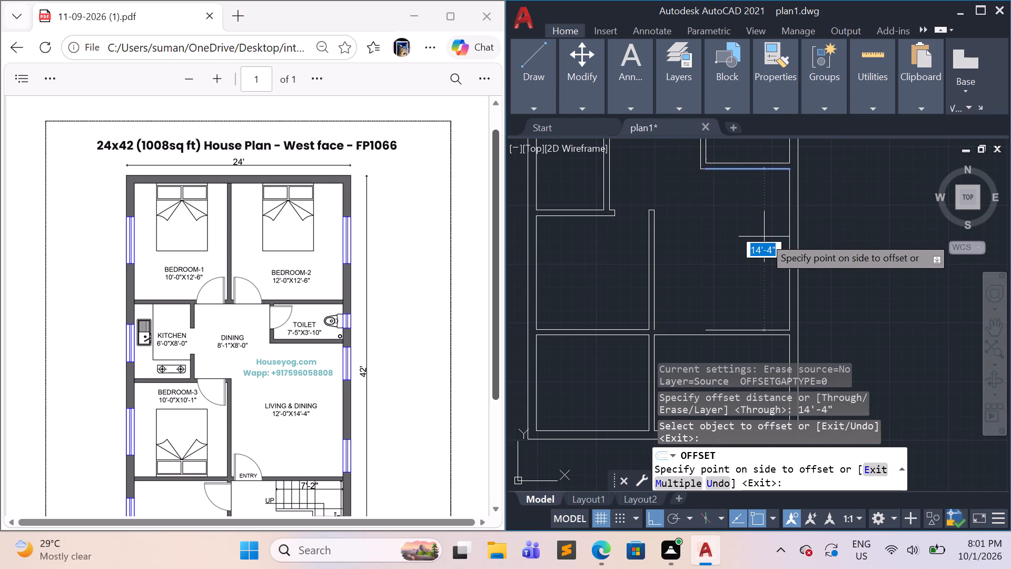
pyautogui.click(751, 295)
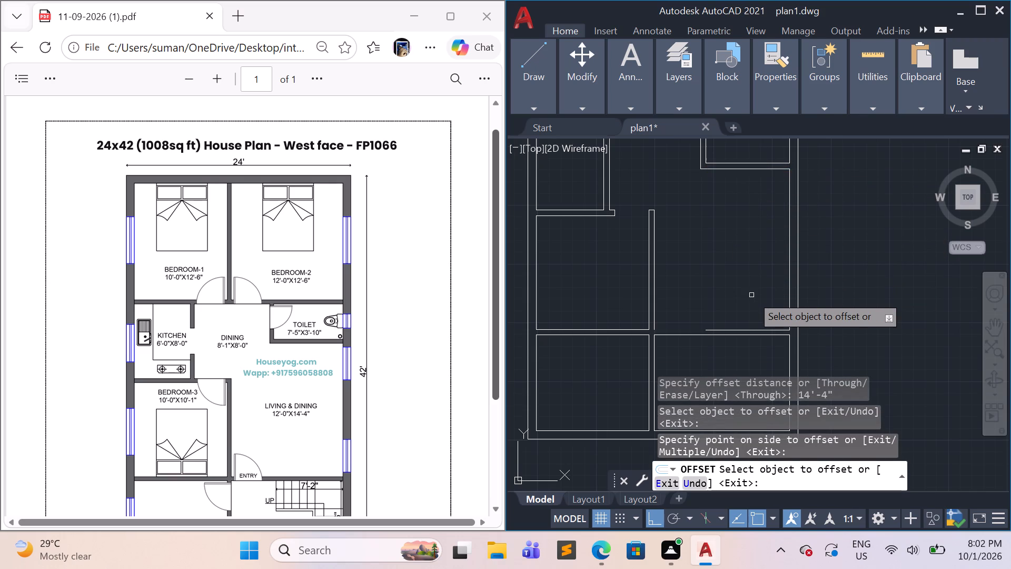
pyautogui.press('Escape')
pyautogui.press('Escape')
pyautogui.press('Escape')
pyautogui.press('Escape')
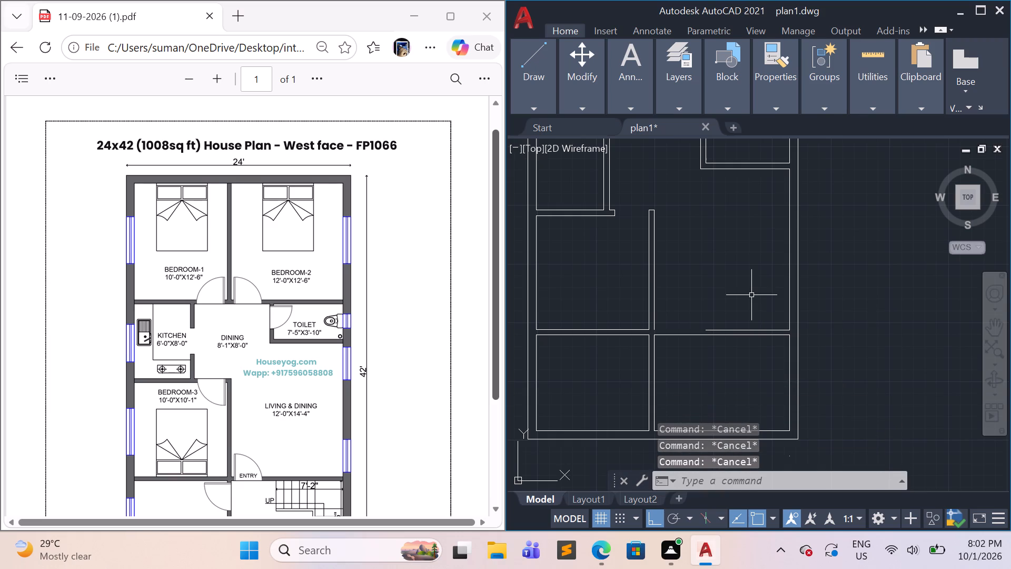
# Extend the new living room wall line westward past the central partition and Bedroom-3 to the outer west wall line.
pyautogui.write('ex')
pyautogui.press('Return')
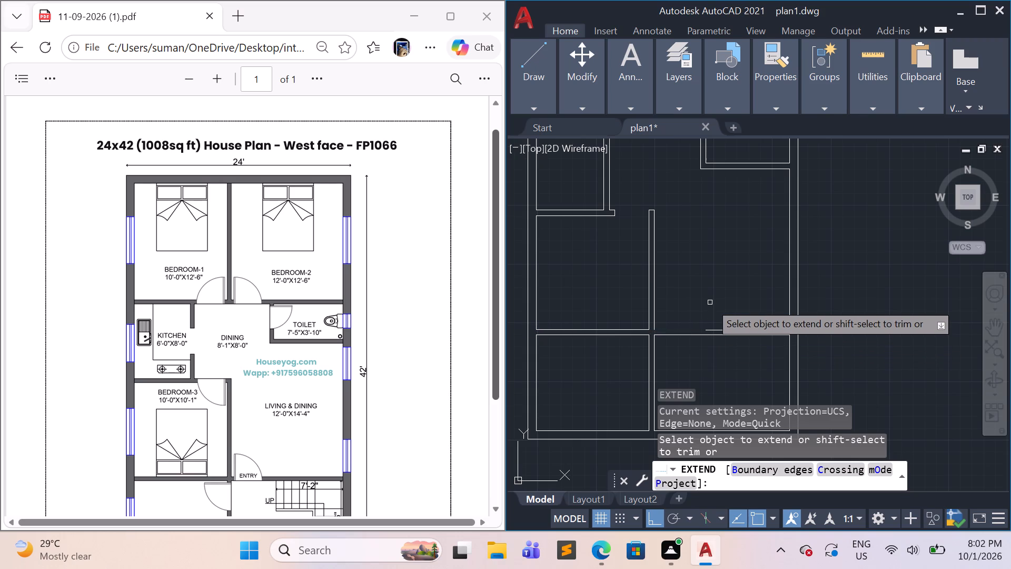
pyautogui.doubleClick(714, 329)
pyautogui.press('Escape')
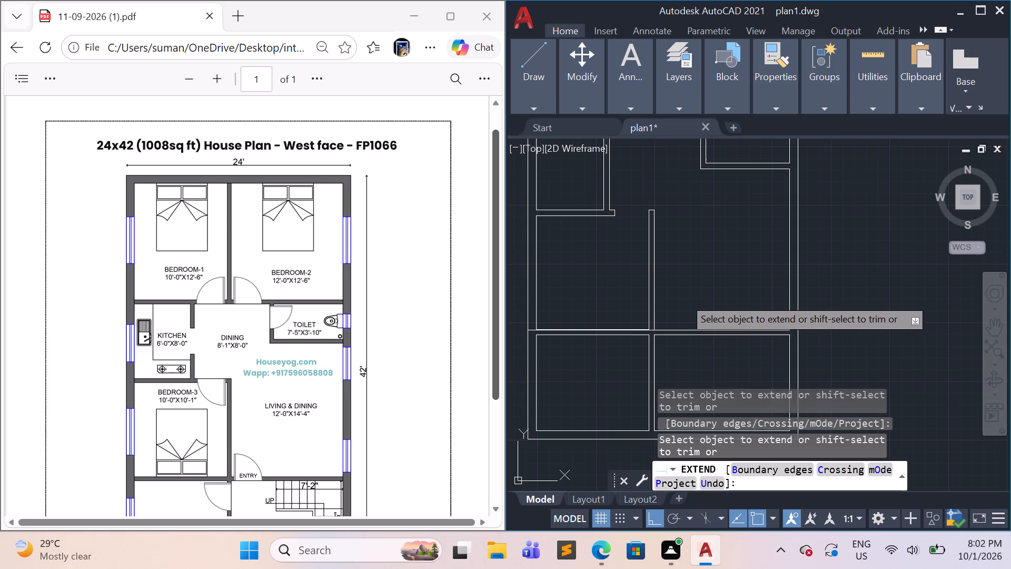
pyautogui.click(683, 297)
pyautogui.press('Escape')
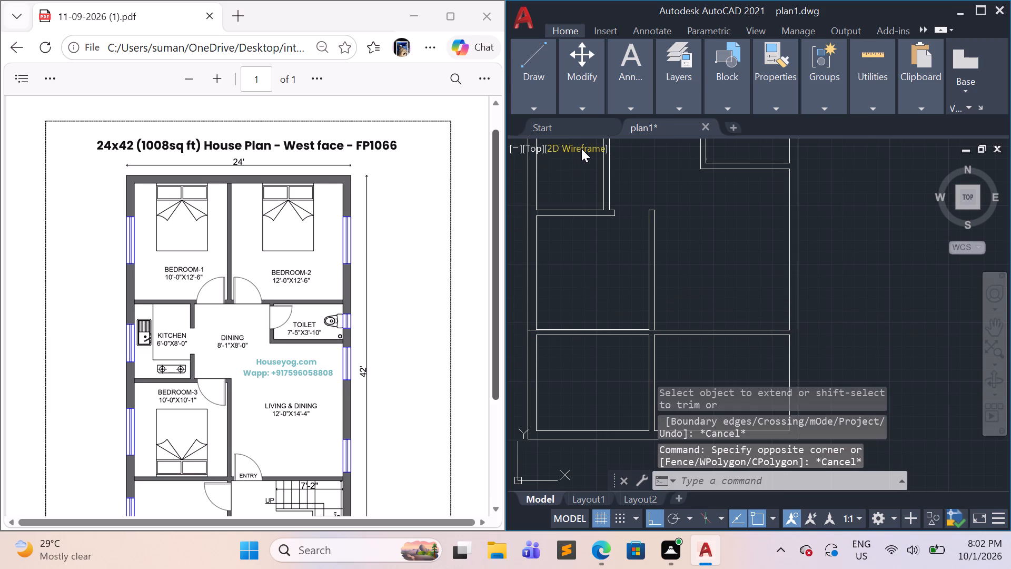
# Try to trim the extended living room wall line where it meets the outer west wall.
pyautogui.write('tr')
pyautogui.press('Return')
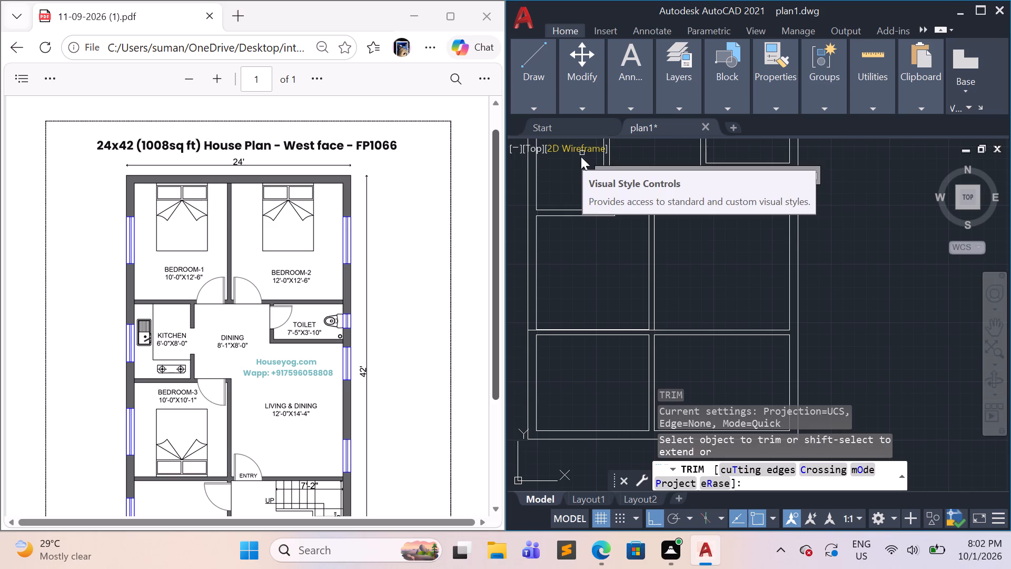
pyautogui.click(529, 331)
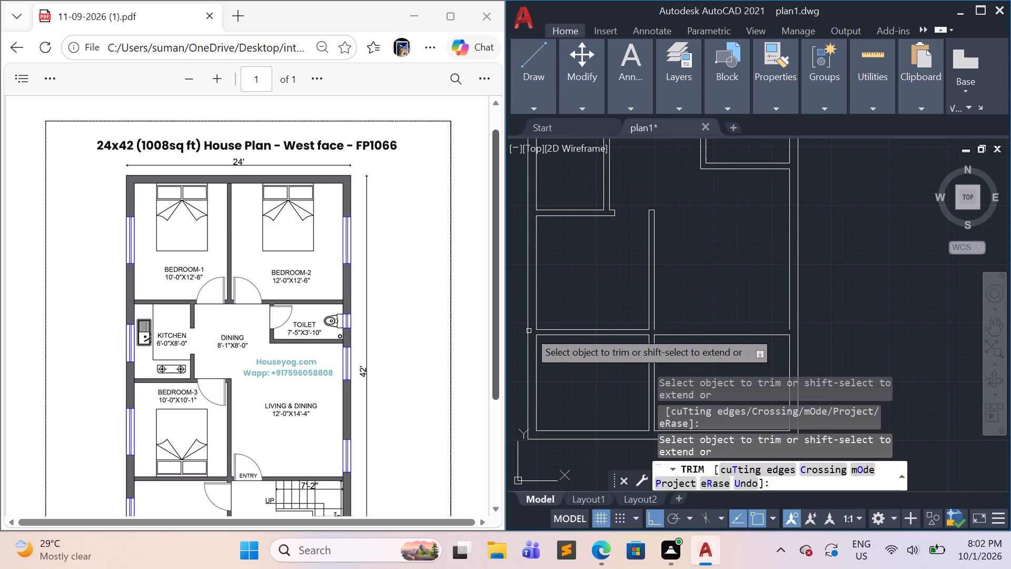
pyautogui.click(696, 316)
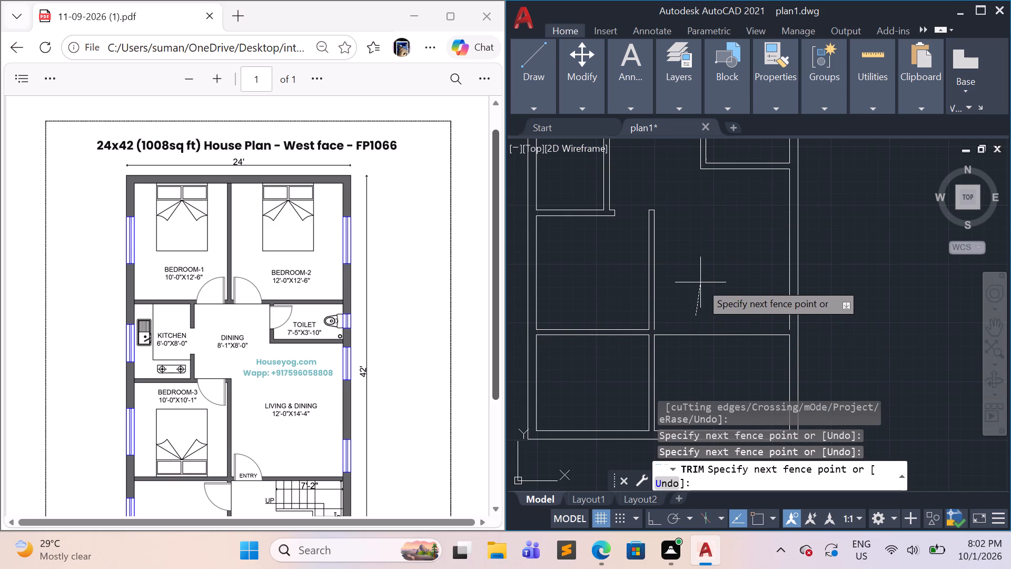
# Undo the trim, the westward extension, the 14'-4" offset and the erasure of the living room wall's upper line.
pyautogui.hotkey('ctrl', 'z')
pyautogui.hotkey('ctrl', 'z')
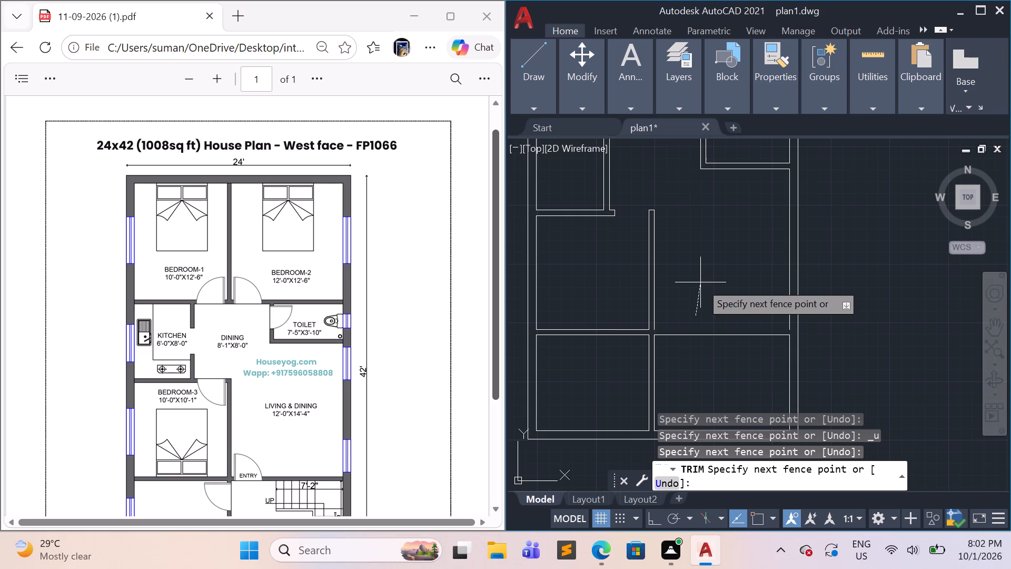
pyautogui.press('Escape')
pyautogui.hotkey('ctrl', 'z')
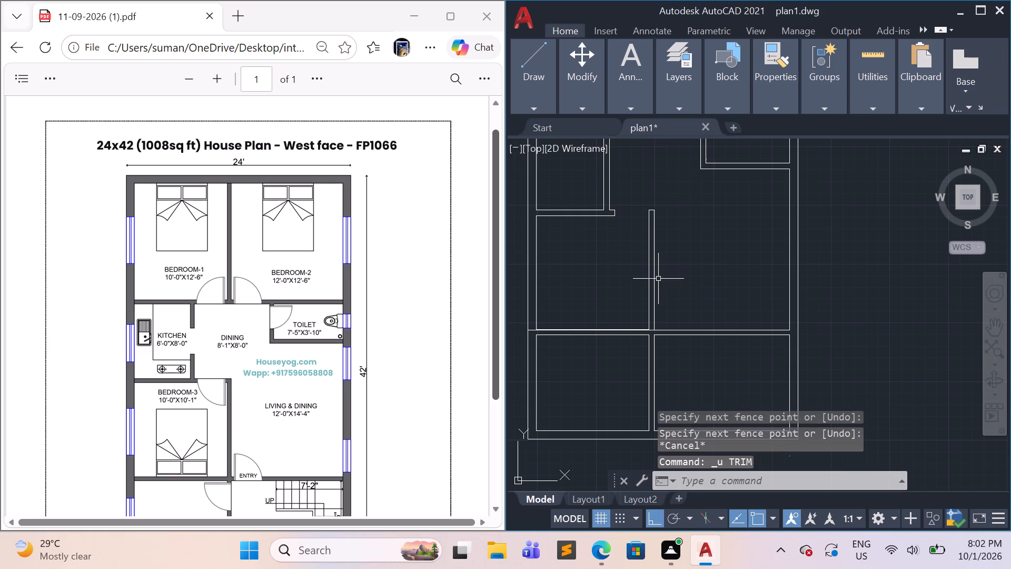
pyautogui.press('space')
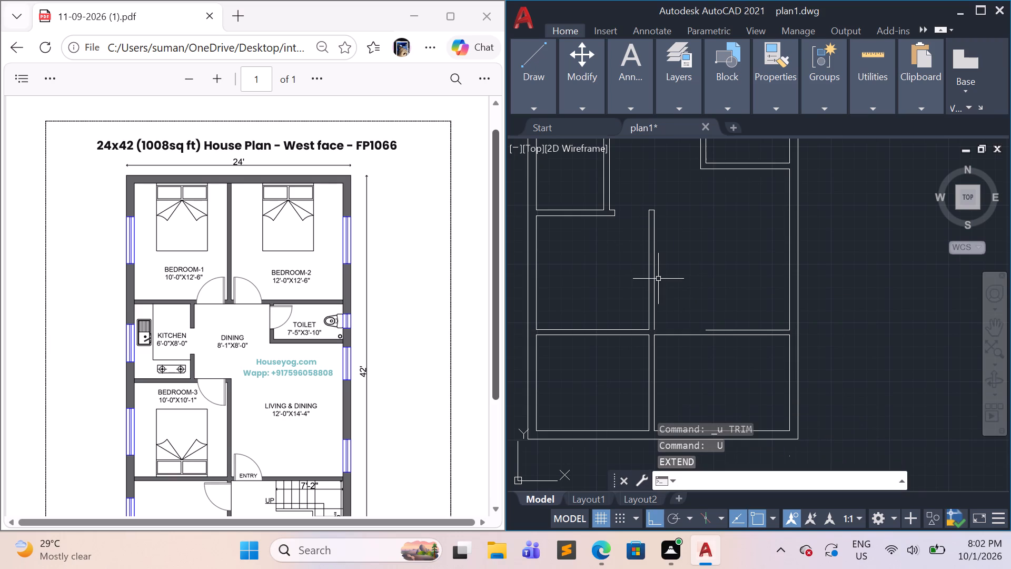
pyautogui.hotkey('ctrl', 'z')
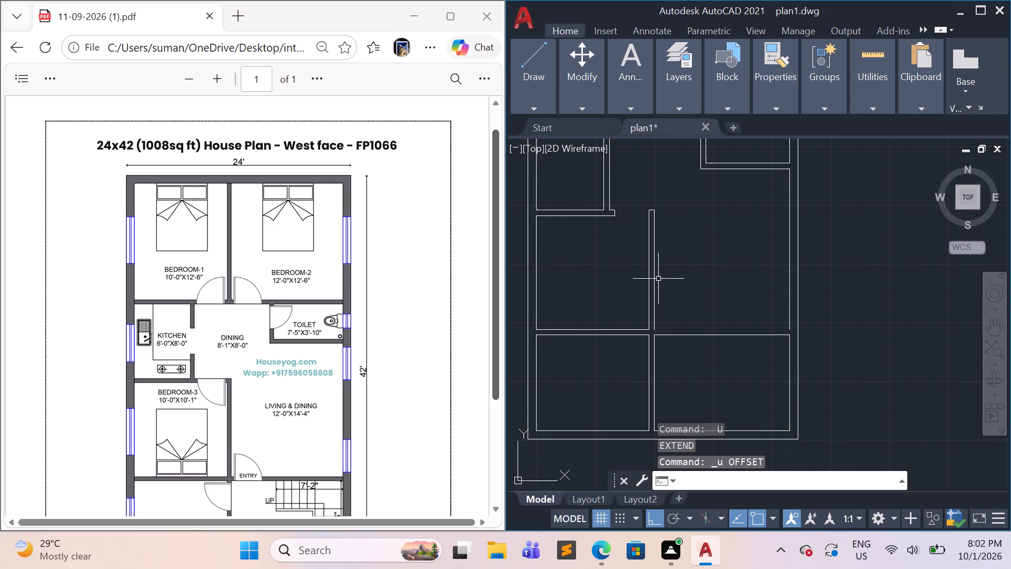
pyautogui.hotkey('ctrl', 'z')
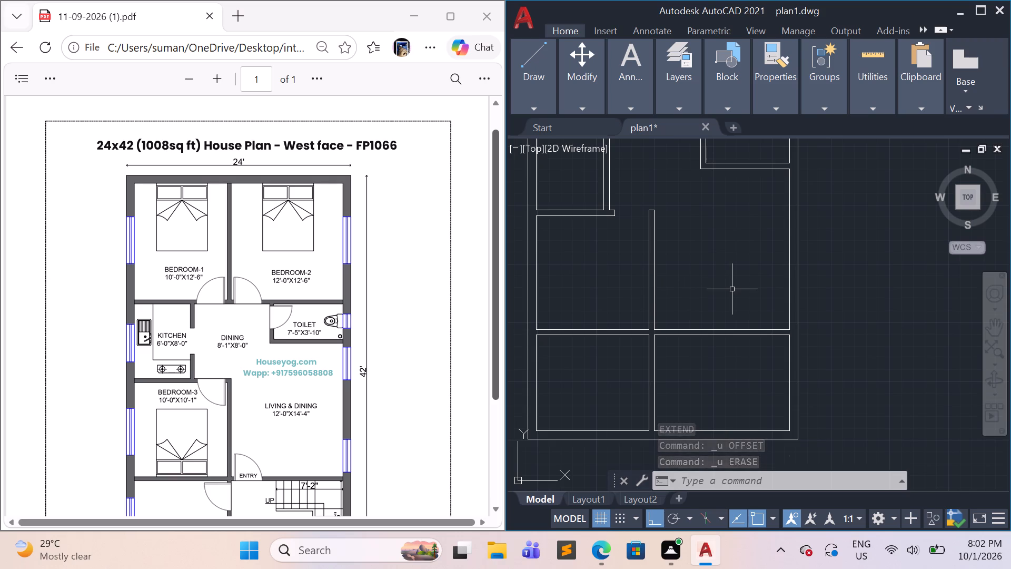
pyautogui.press('Escape')
pyautogui.press('Escape')
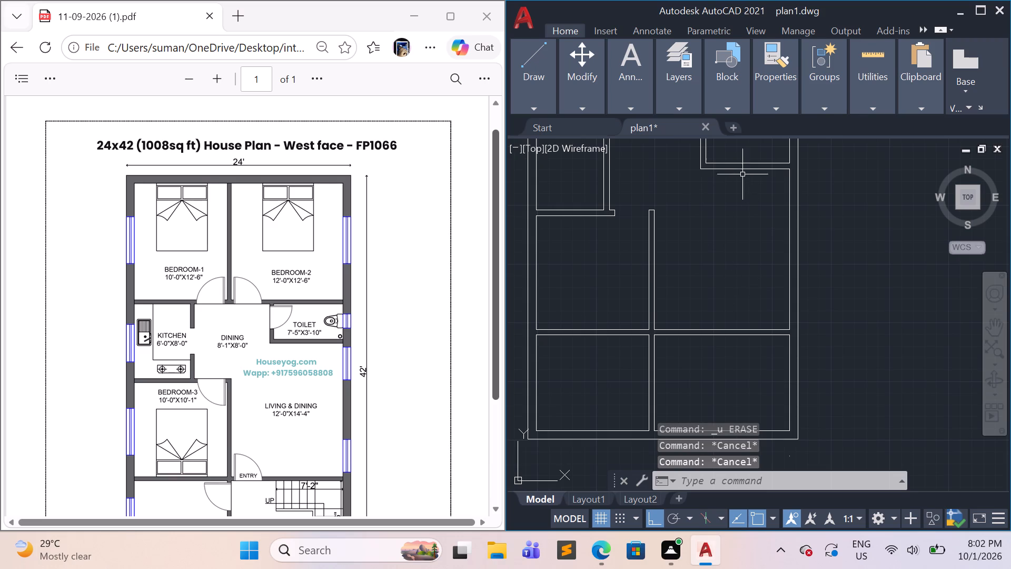
# Check the living and dining room's width and length with Quick Measure.
pyautogui.click(881, 111)
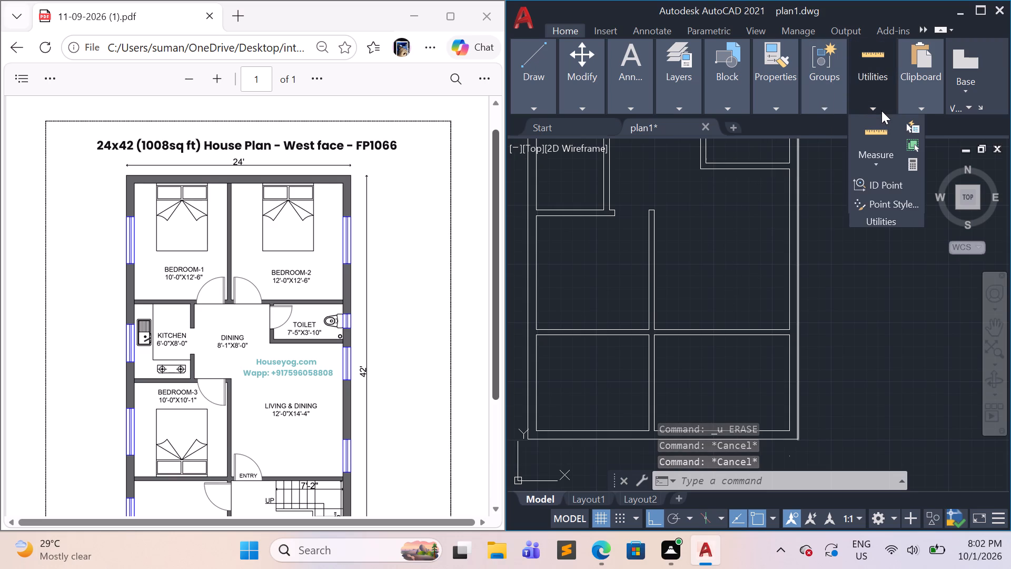
pyautogui.click(874, 162)
pyautogui.click(874, 162)
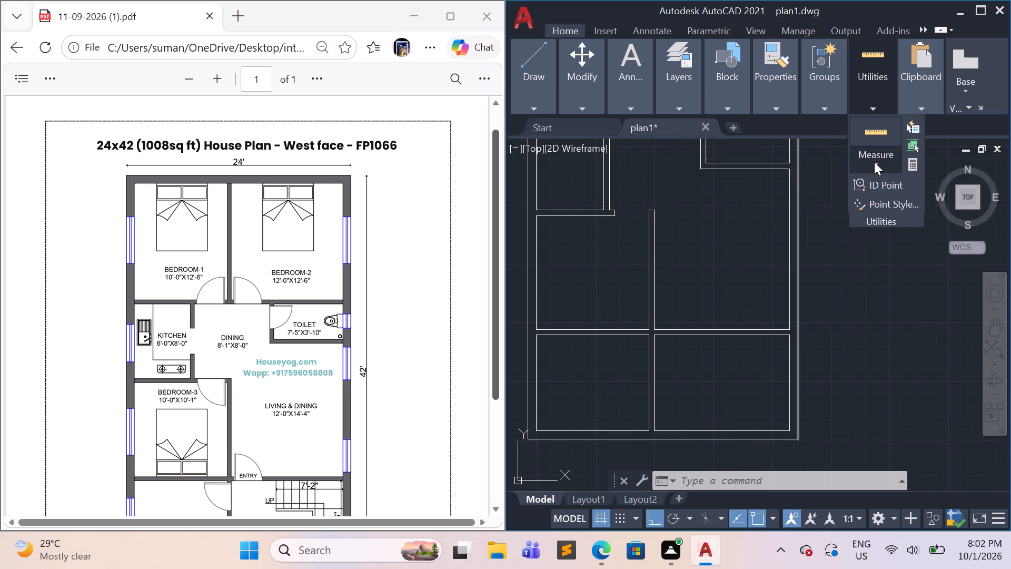
pyautogui.click(874, 162)
pyautogui.click(875, 190)
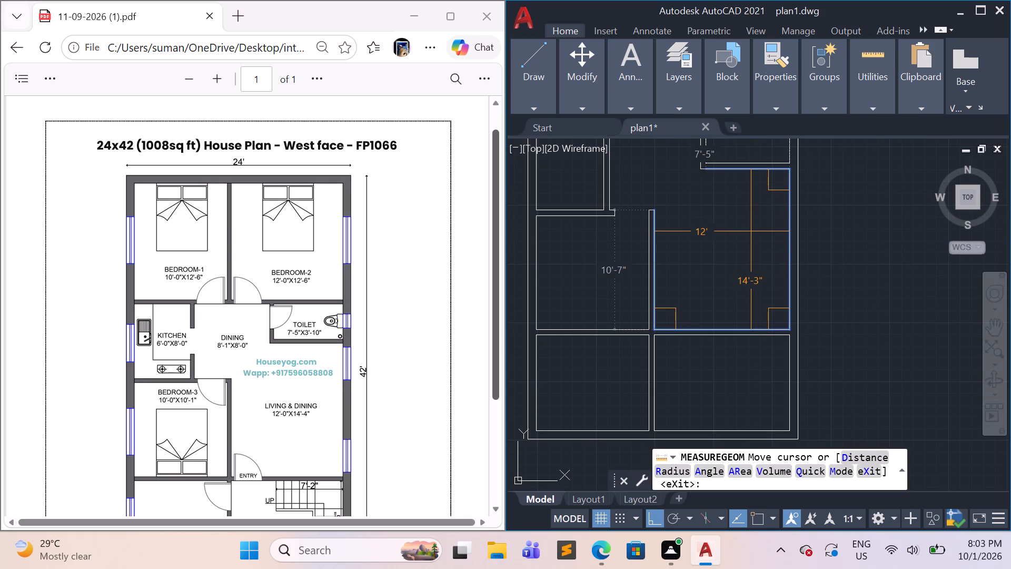
pyautogui.press('Escape')
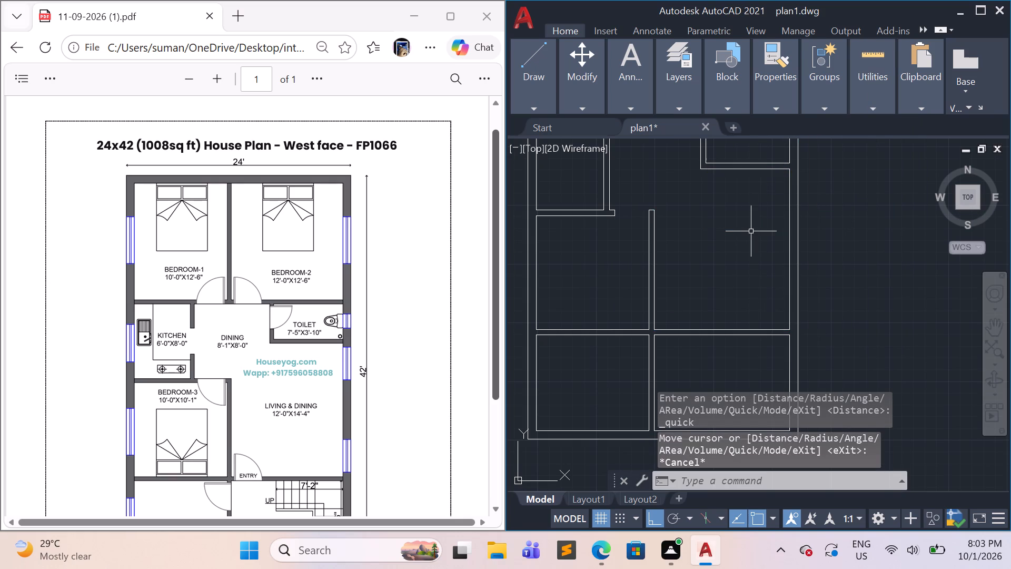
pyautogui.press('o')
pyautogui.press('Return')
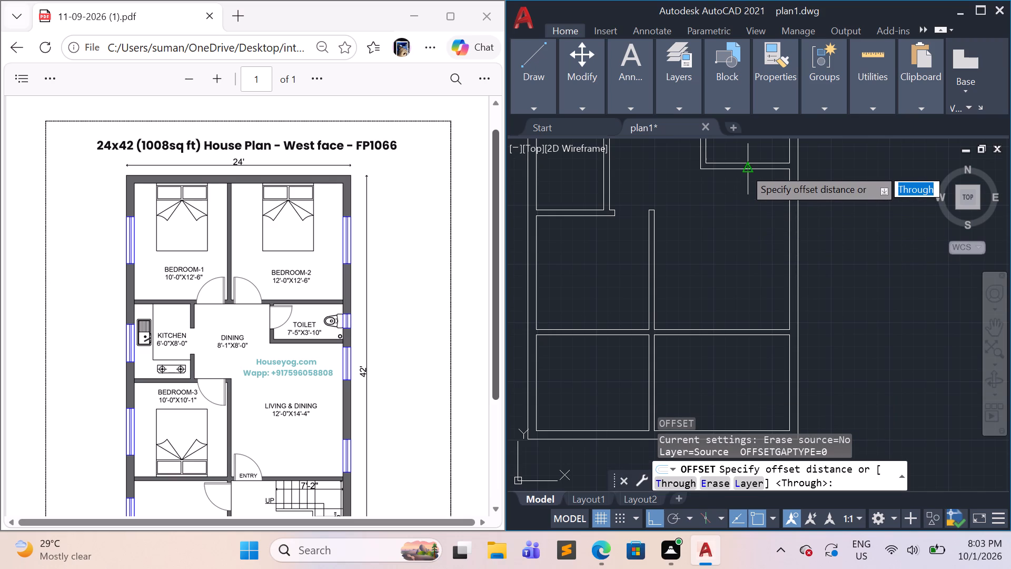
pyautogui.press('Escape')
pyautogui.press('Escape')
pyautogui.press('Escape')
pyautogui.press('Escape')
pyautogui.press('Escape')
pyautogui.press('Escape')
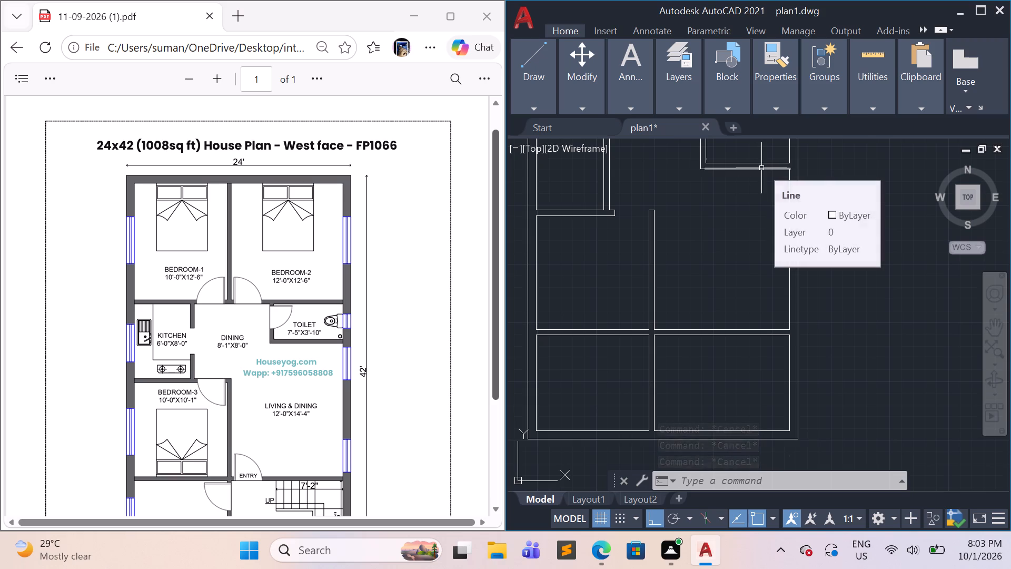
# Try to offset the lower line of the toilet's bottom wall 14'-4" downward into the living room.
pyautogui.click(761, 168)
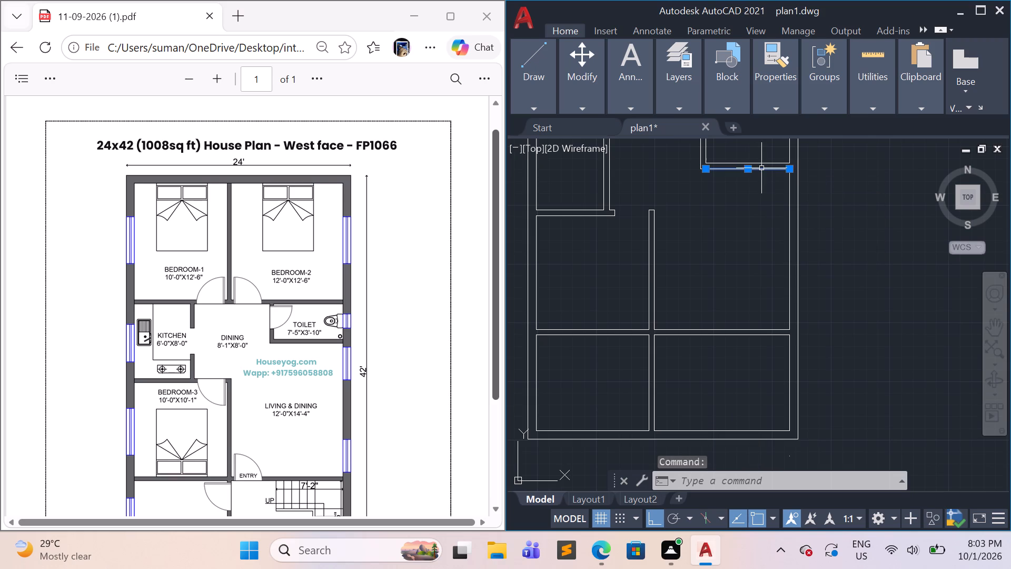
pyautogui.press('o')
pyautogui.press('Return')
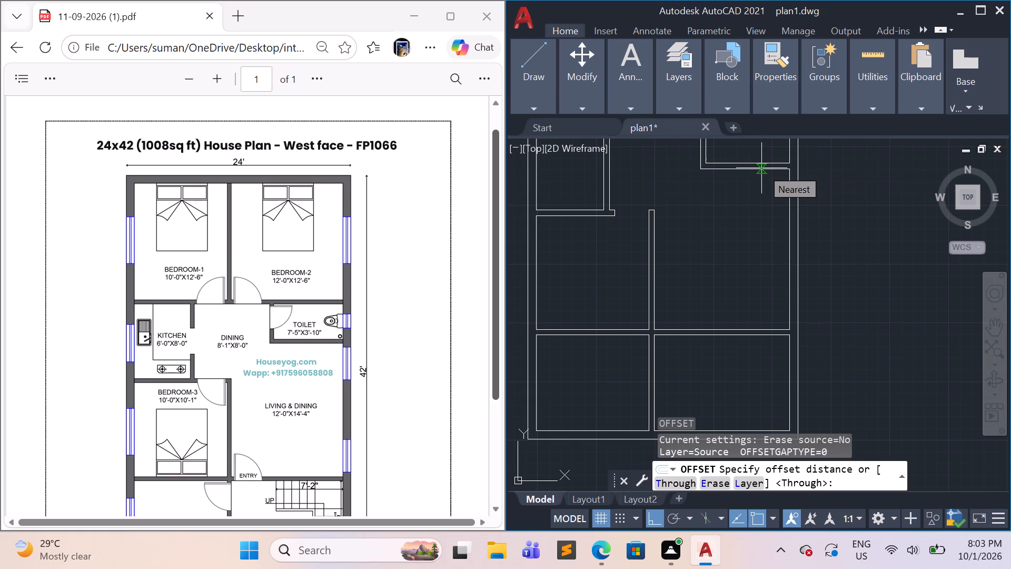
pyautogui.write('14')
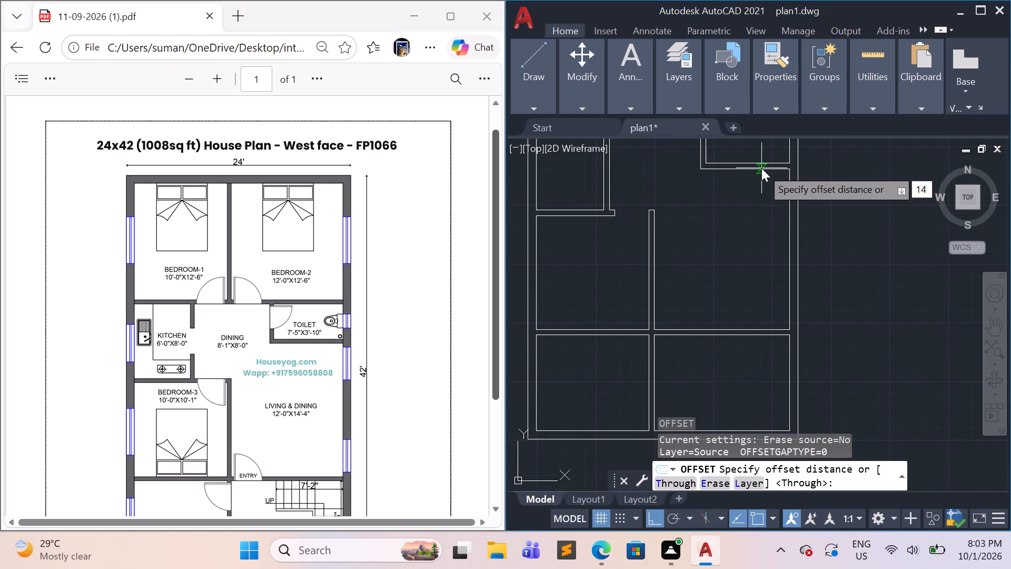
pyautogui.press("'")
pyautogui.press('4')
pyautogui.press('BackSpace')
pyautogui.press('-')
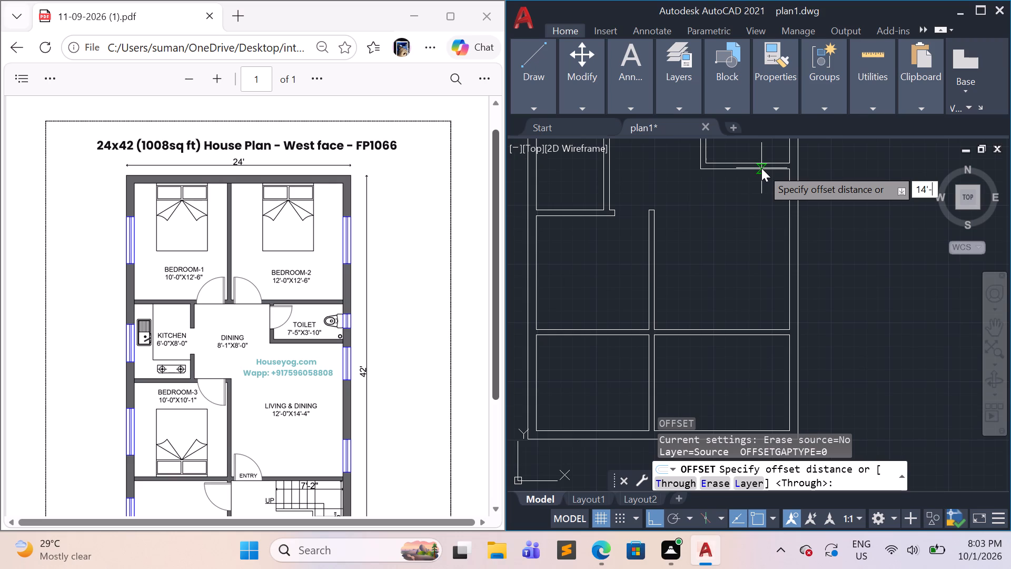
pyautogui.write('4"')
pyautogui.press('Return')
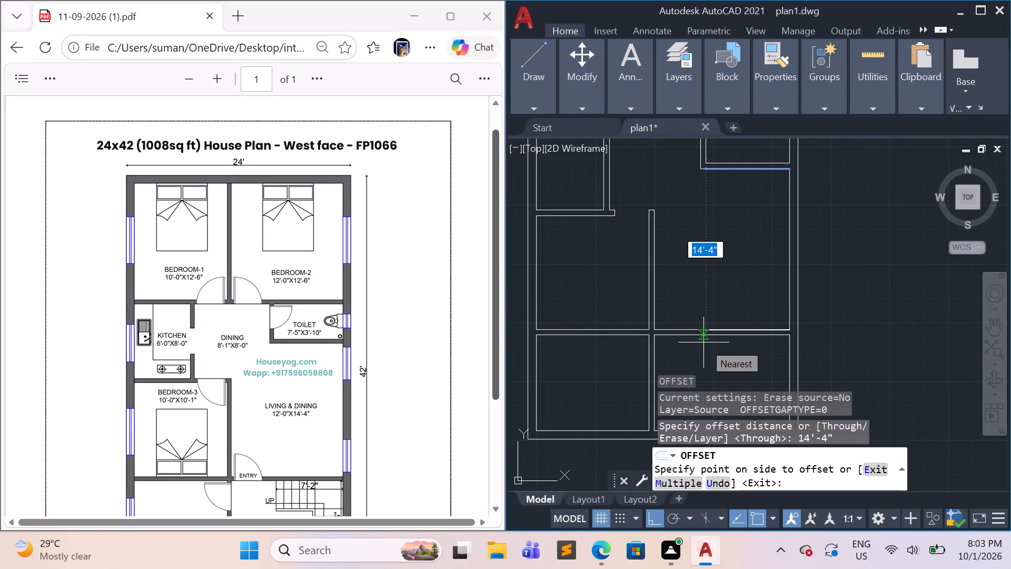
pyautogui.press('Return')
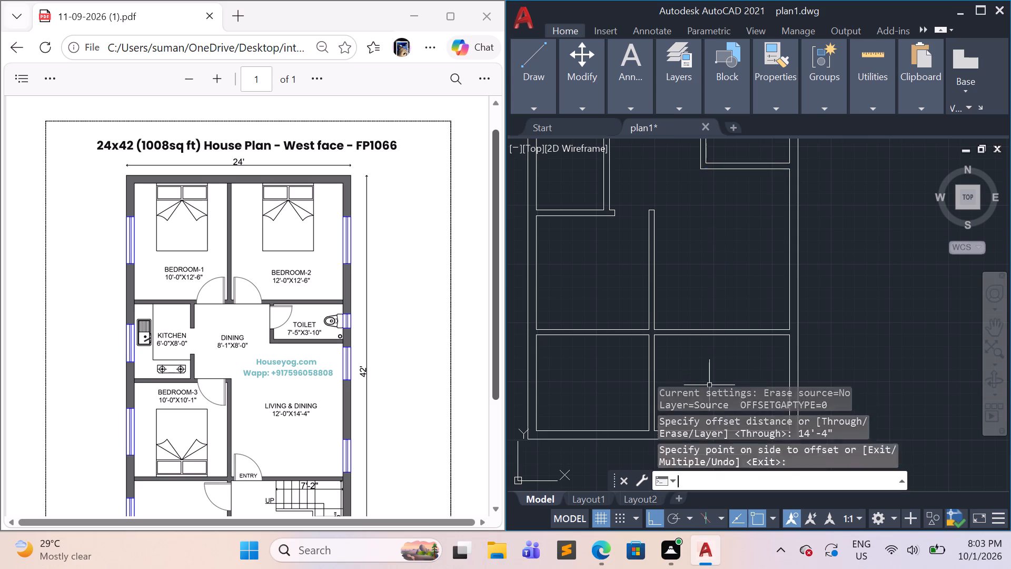
# Erase the upper line of the wall below the living and dining room.
pyautogui.click(747, 329)
pyautogui.press('e')
pyautogui.press('Return')
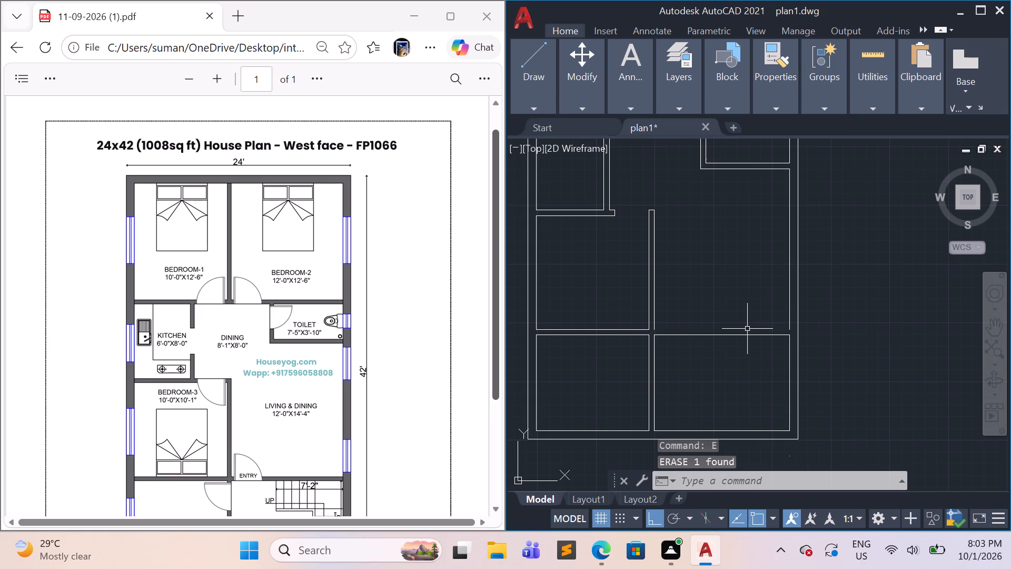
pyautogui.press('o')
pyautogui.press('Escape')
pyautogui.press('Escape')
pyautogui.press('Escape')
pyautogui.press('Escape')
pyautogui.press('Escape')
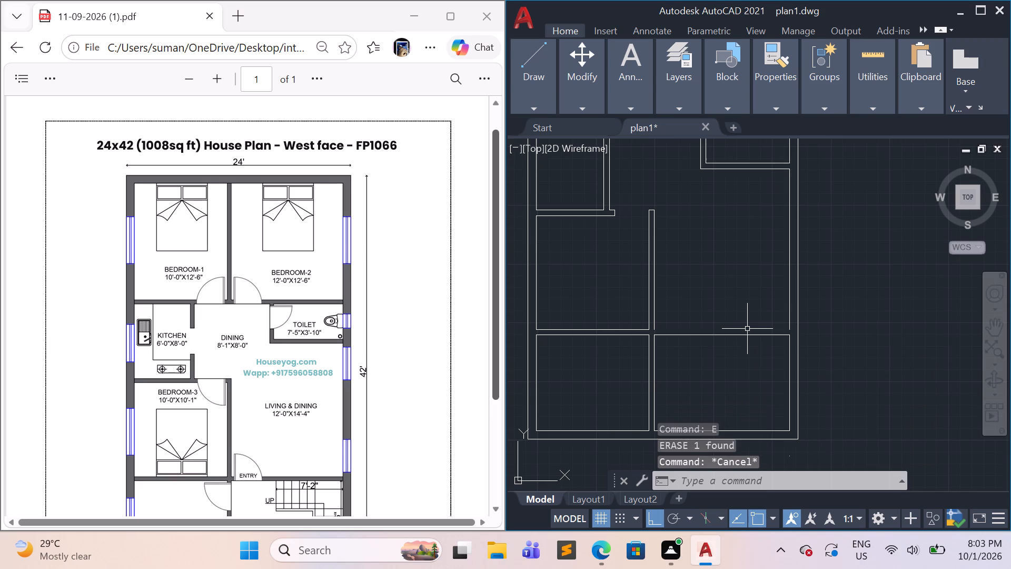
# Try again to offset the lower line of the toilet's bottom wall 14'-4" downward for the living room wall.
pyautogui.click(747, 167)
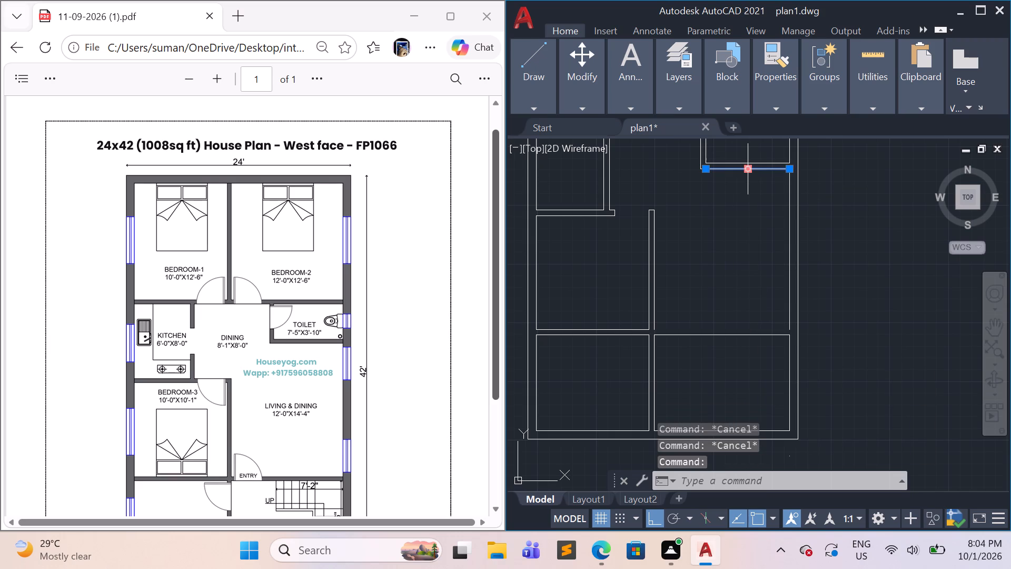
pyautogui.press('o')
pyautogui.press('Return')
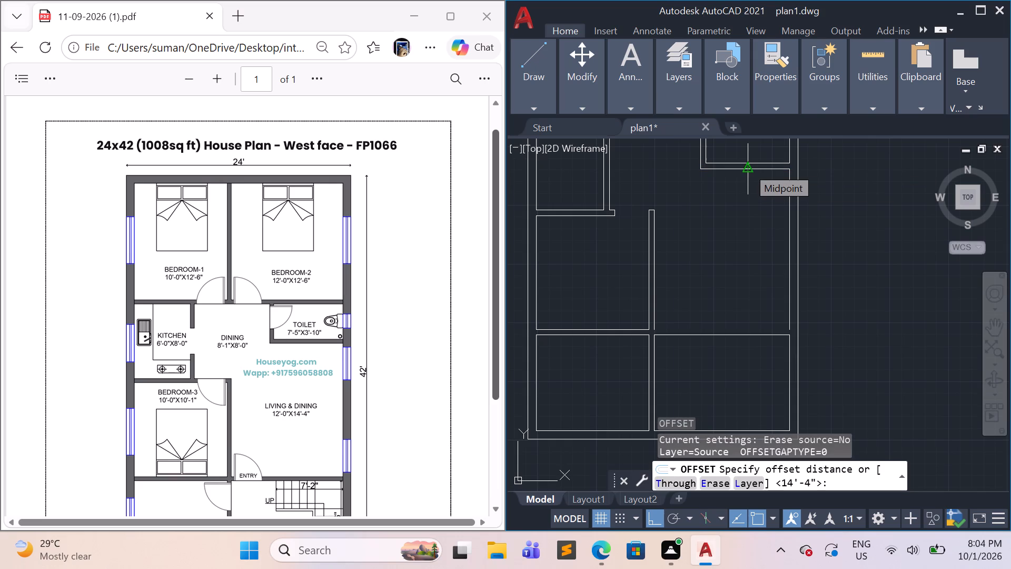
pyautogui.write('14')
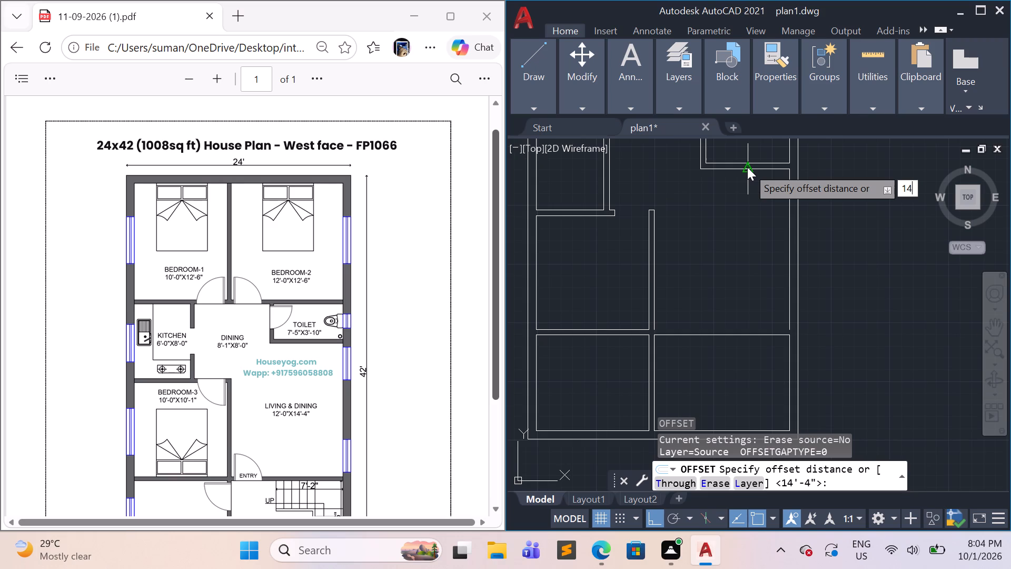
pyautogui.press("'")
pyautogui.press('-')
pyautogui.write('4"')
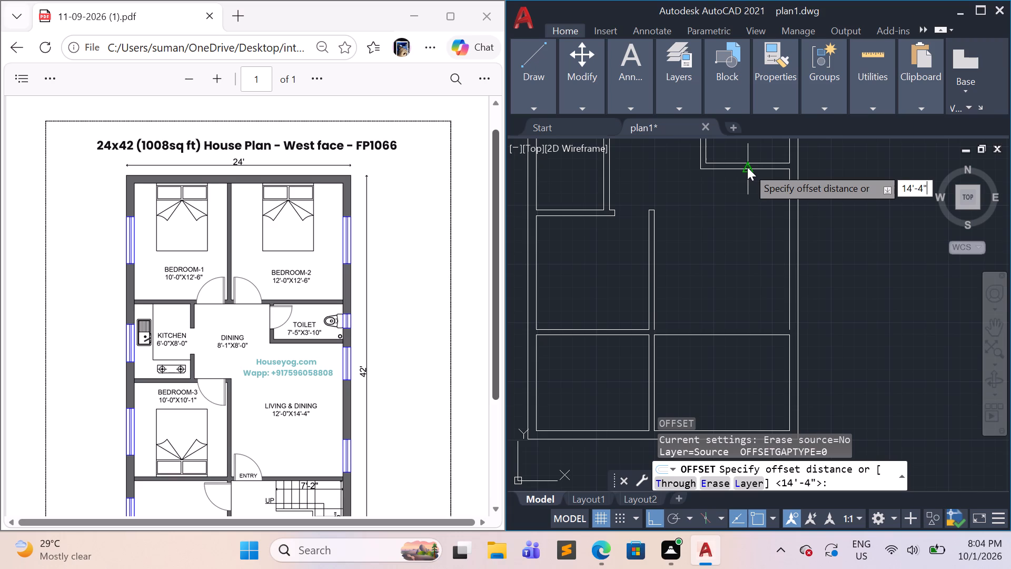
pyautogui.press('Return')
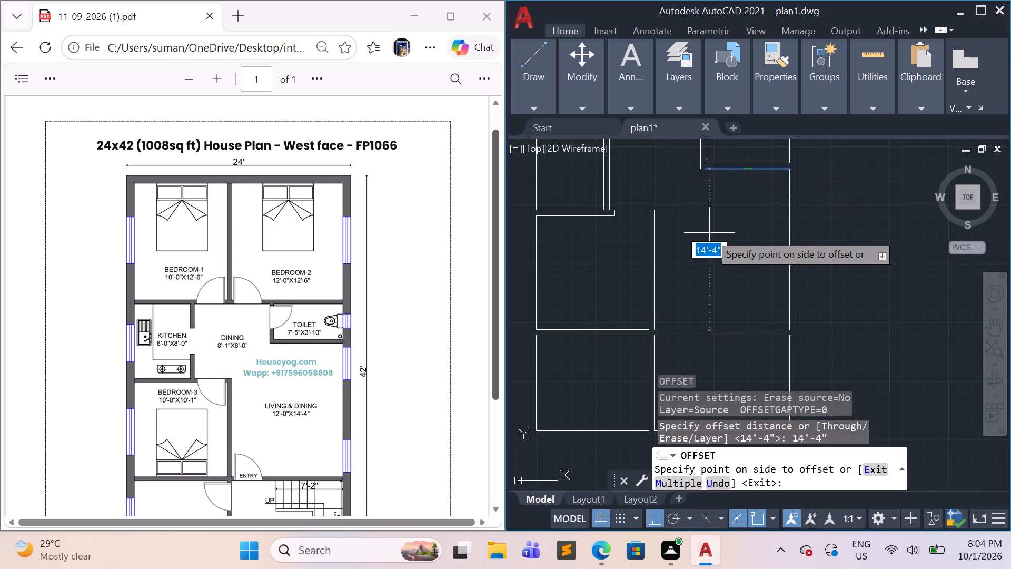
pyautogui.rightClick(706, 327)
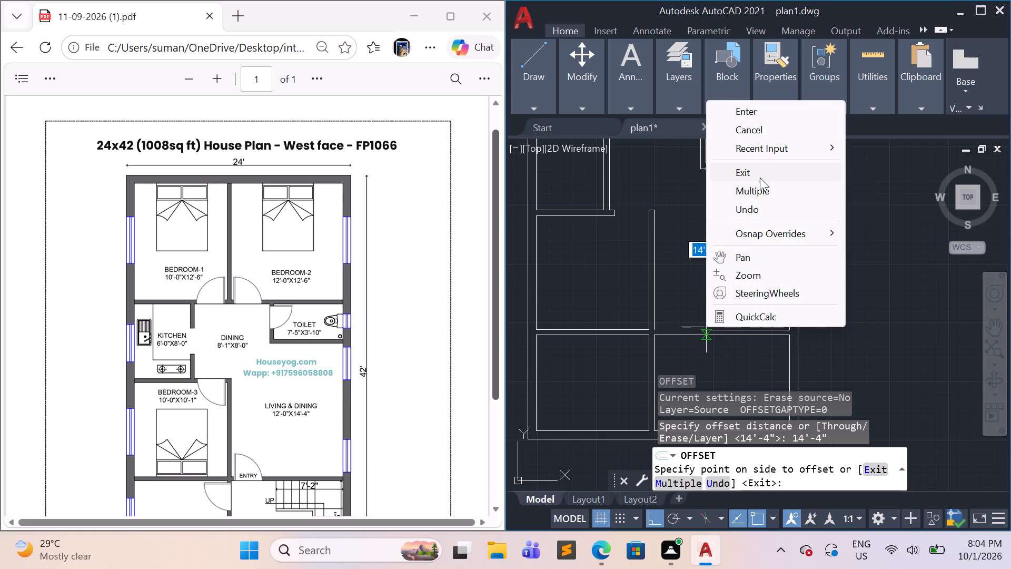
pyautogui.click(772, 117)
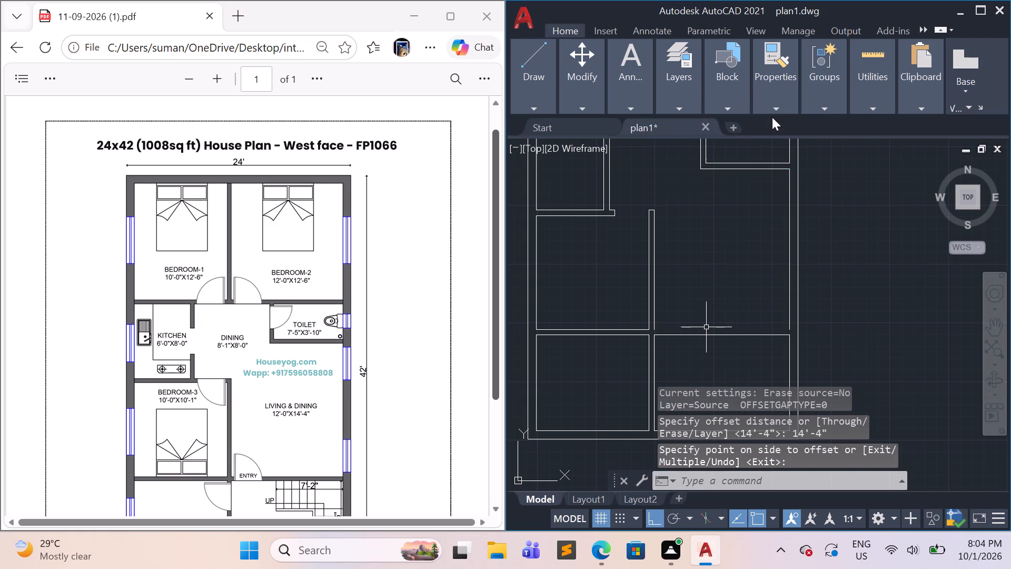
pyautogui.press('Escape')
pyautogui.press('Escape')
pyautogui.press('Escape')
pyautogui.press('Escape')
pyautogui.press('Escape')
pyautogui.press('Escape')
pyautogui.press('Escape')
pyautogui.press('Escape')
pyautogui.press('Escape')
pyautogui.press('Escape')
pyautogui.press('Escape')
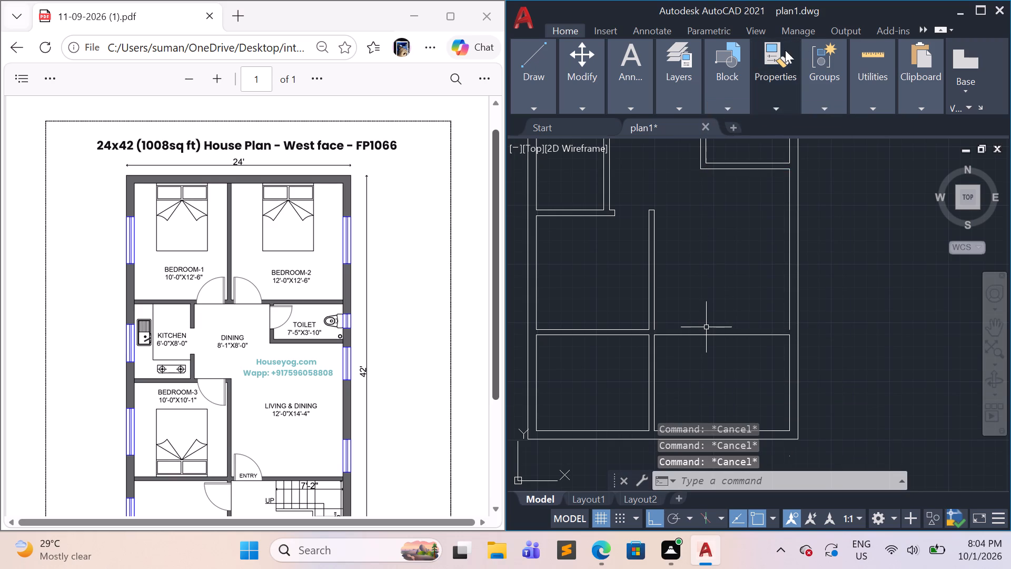
# Offset the lower line of the toilet's bottom wall 14'-4" downward to form the living room's bottom wall line.
pyautogui.click(759, 169)
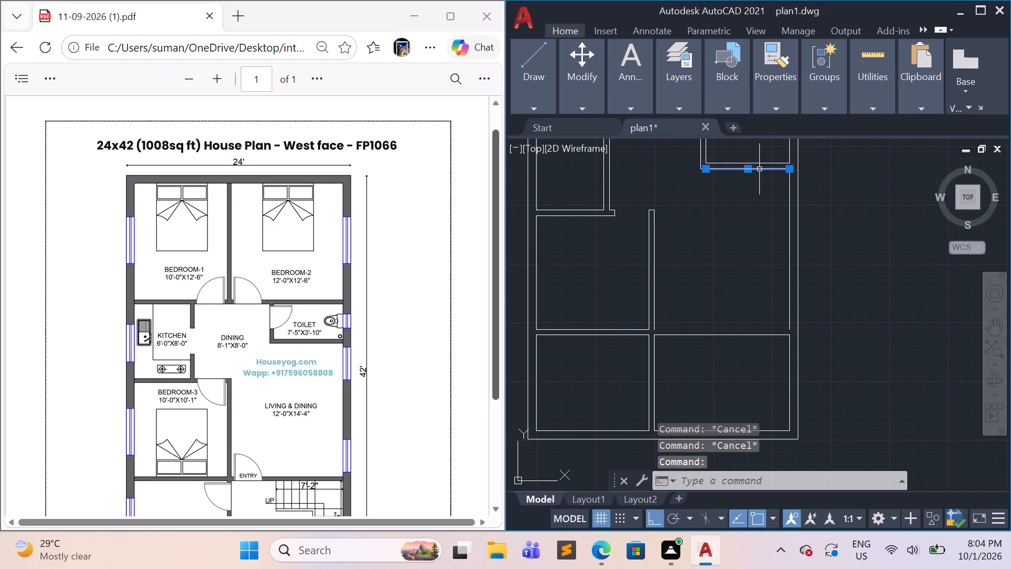
pyautogui.press('o')
pyautogui.press('Return')
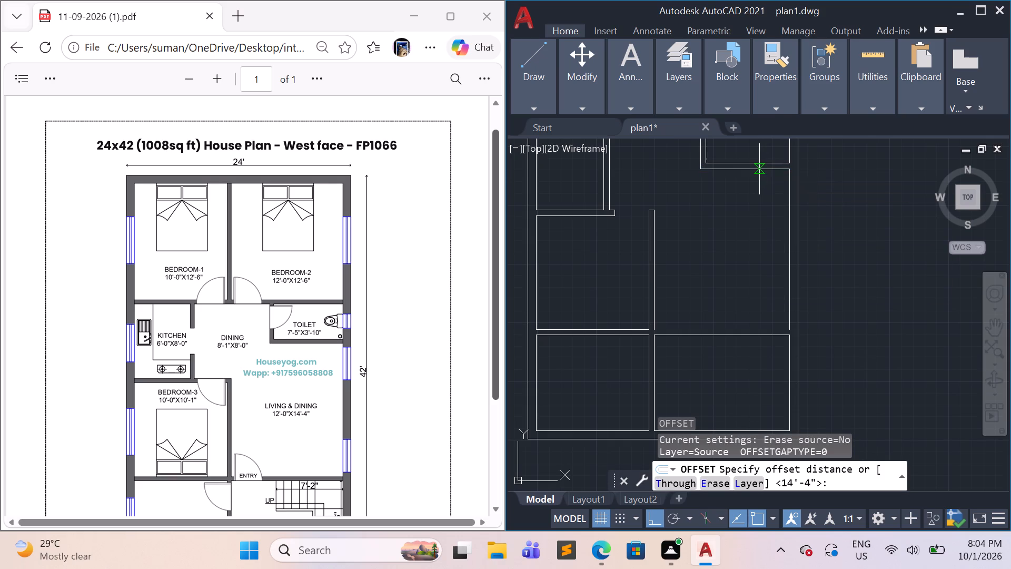
pyautogui.press('Return')
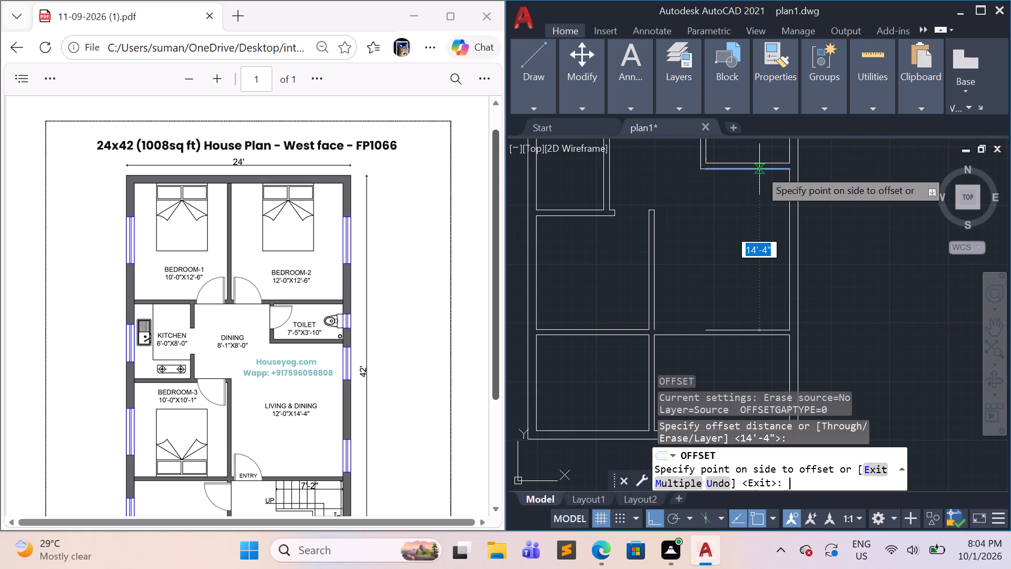
pyautogui.click(713, 267)
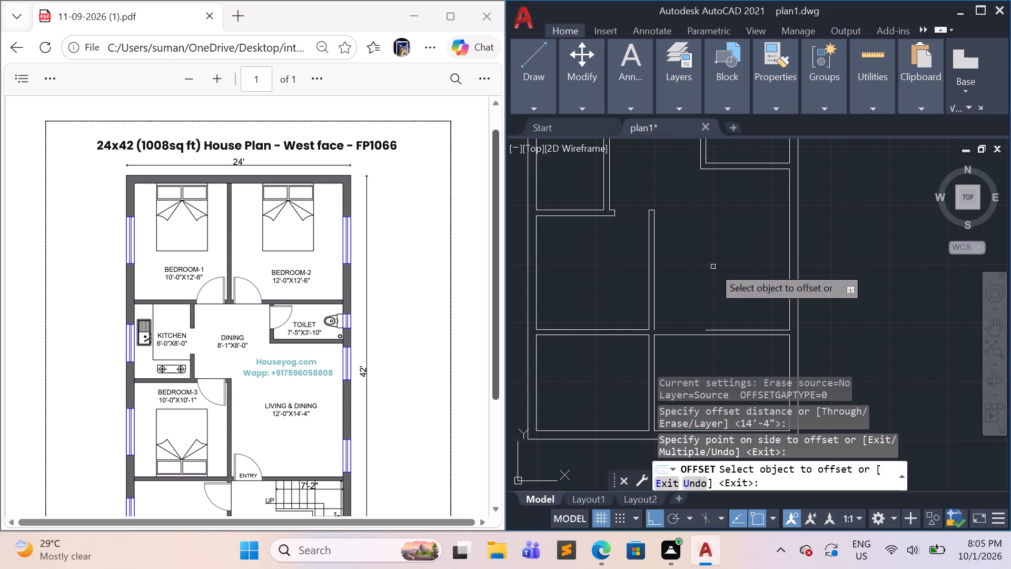
pyautogui.write('ex')
pyautogui.press('Return')
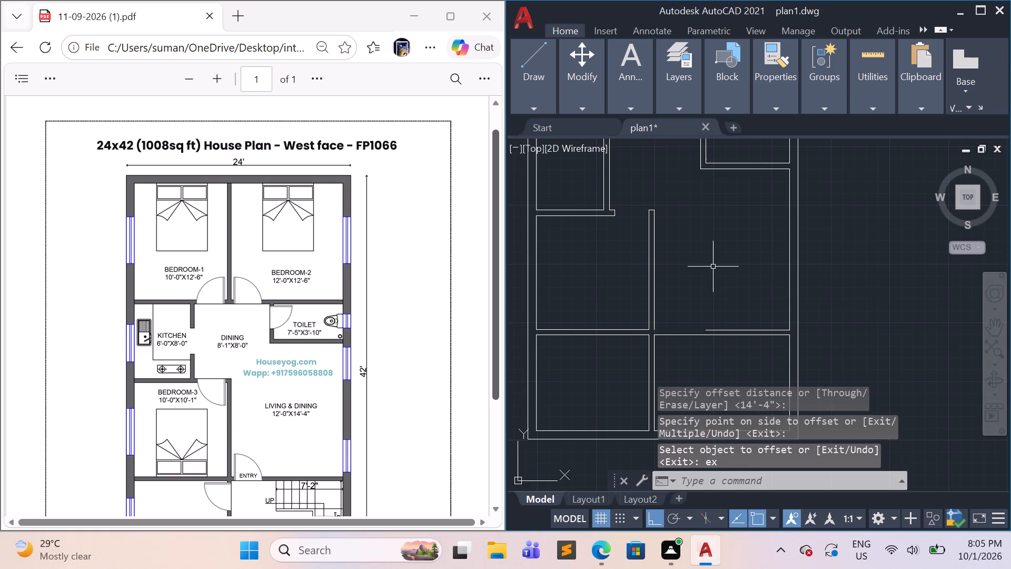
pyautogui.press('Escape')
pyautogui.press('Escape')
pyautogui.press('Escape')
pyautogui.press('Escape')
pyautogui.press('Escape')
pyautogui.press('Escape')
pyautogui.press('Escape')
pyautogui.press('Escape')
pyautogui.press('Escape')
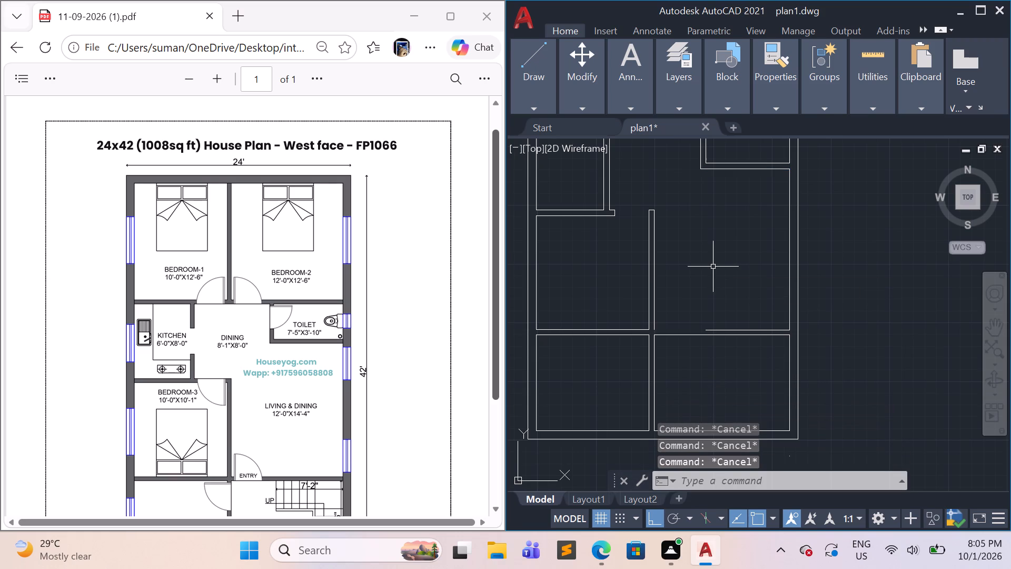
# Extend the new living room wall line leftward across Bedroom-3 to the outer left wall line.
pyautogui.write('ex')
pyautogui.press('Return')
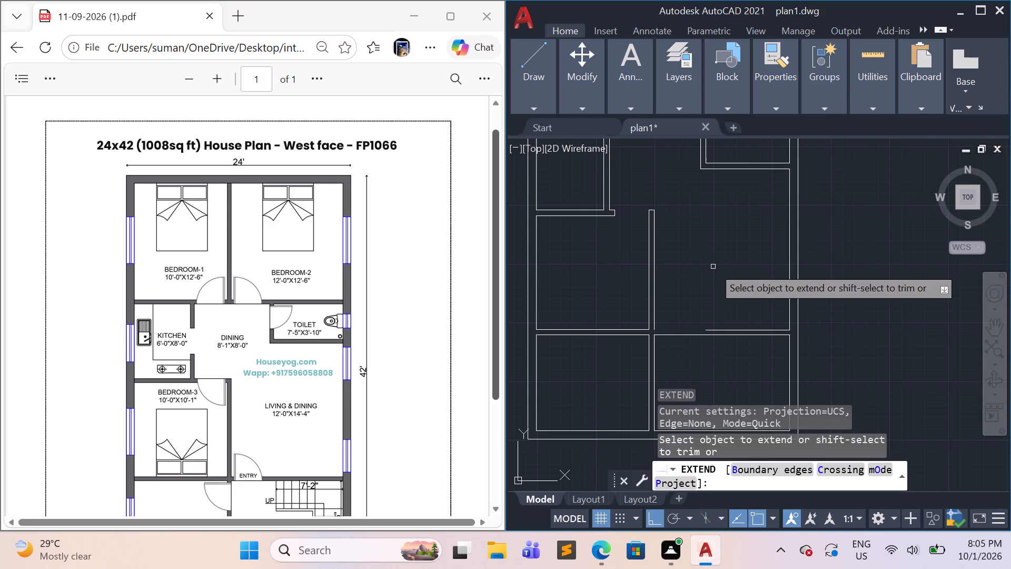
pyautogui.click(711, 329)
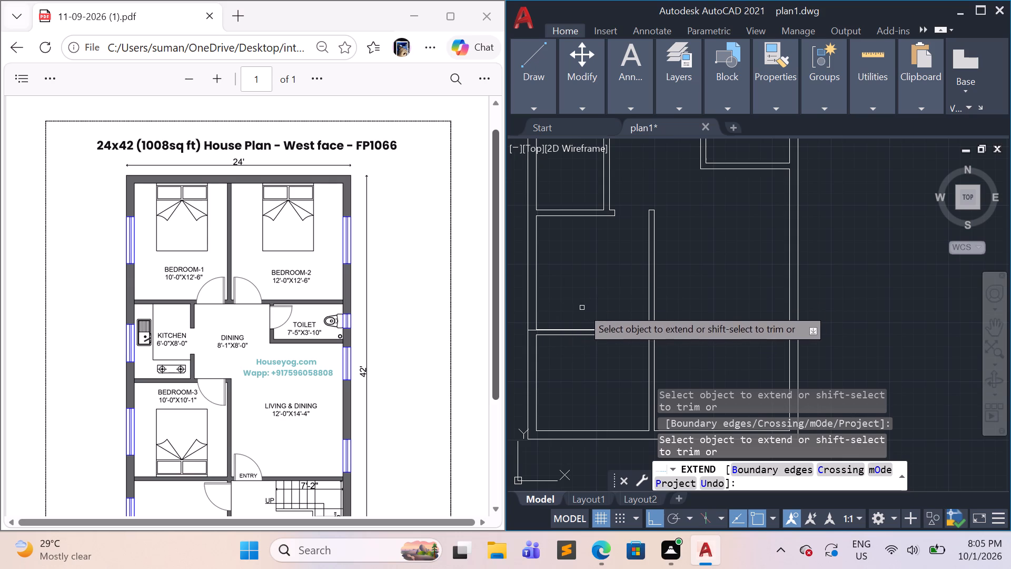
pyautogui.press('Escape')
pyautogui.press('Escape')
pyautogui.press('Escape')
pyautogui.press('Escape')
pyautogui.press('Escape')
pyautogui.press('Escape')
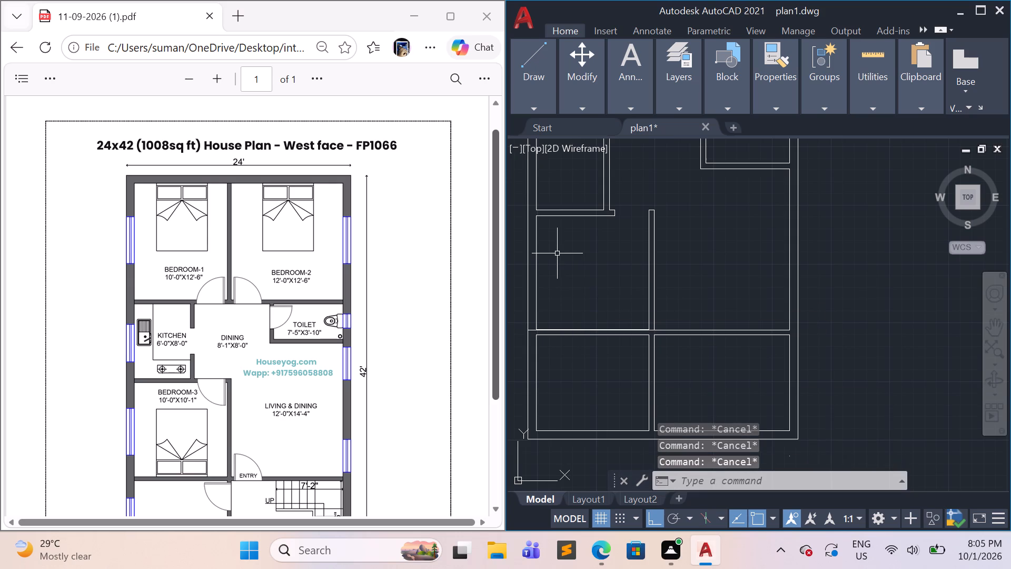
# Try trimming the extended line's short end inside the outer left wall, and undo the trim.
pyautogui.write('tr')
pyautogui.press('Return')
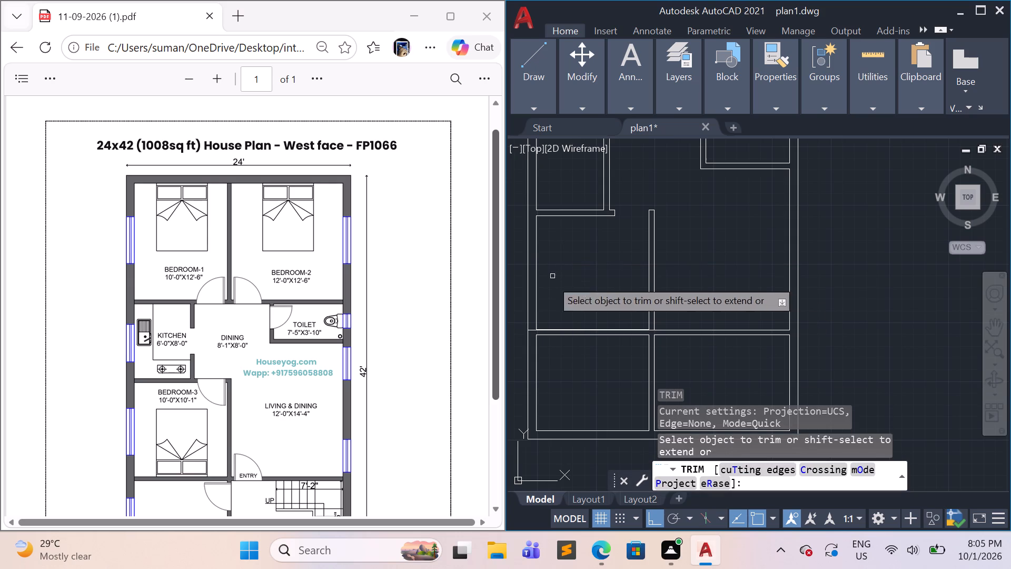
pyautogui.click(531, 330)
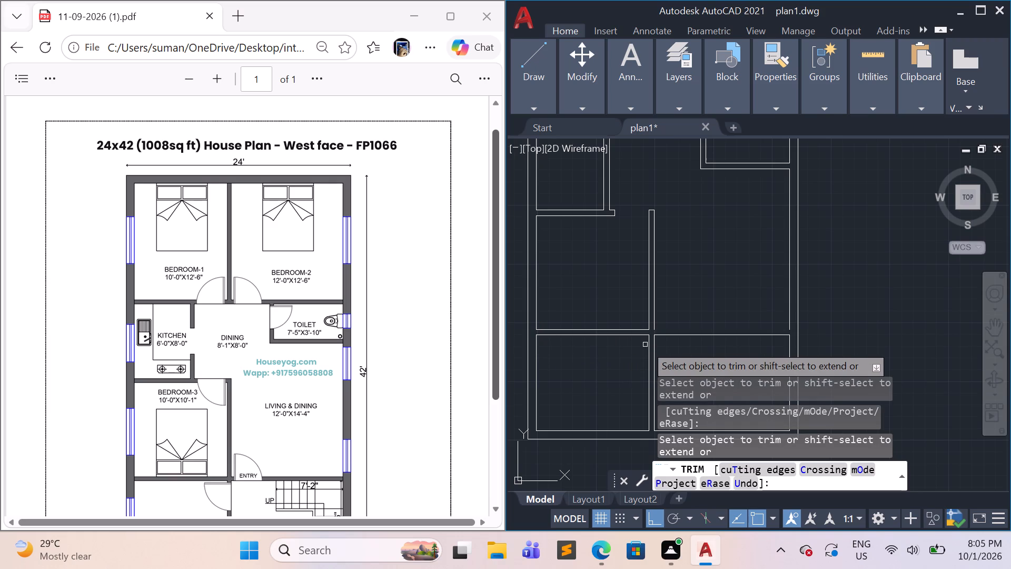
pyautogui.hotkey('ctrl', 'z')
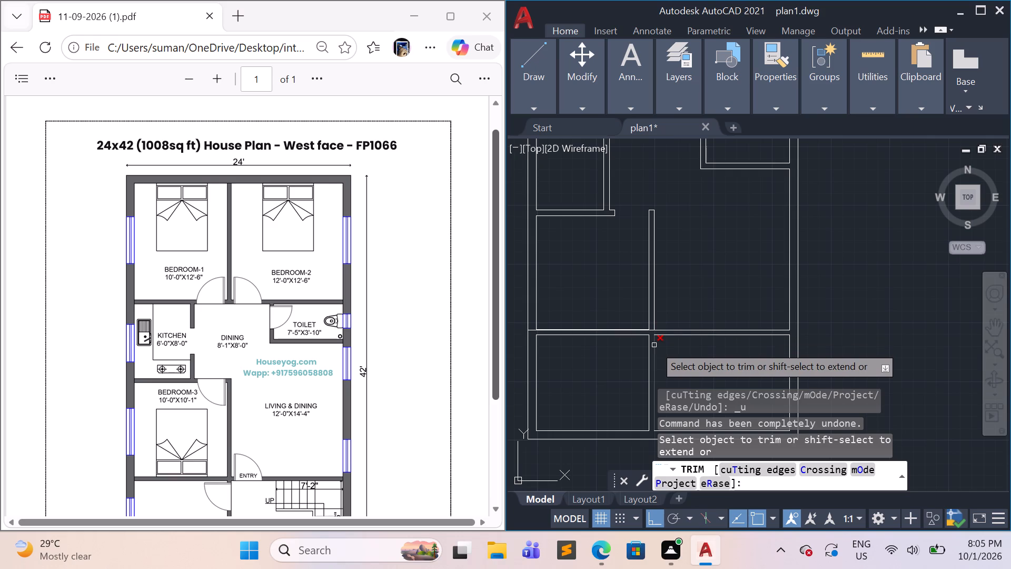
# Trim away Bedroom-3's old bottom wall line lying just above the extended line.
pyautogui.keyDown('ctrl'); pyautogui.scroll(4, 654, 345); pyautogui.keyUp('ctrl')
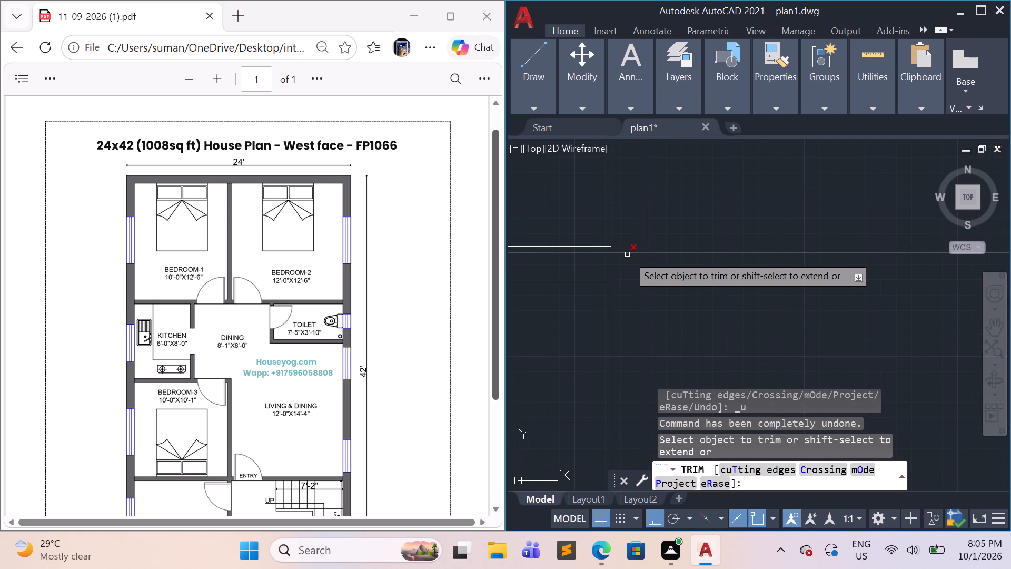
pyautogui.click(597, 247)
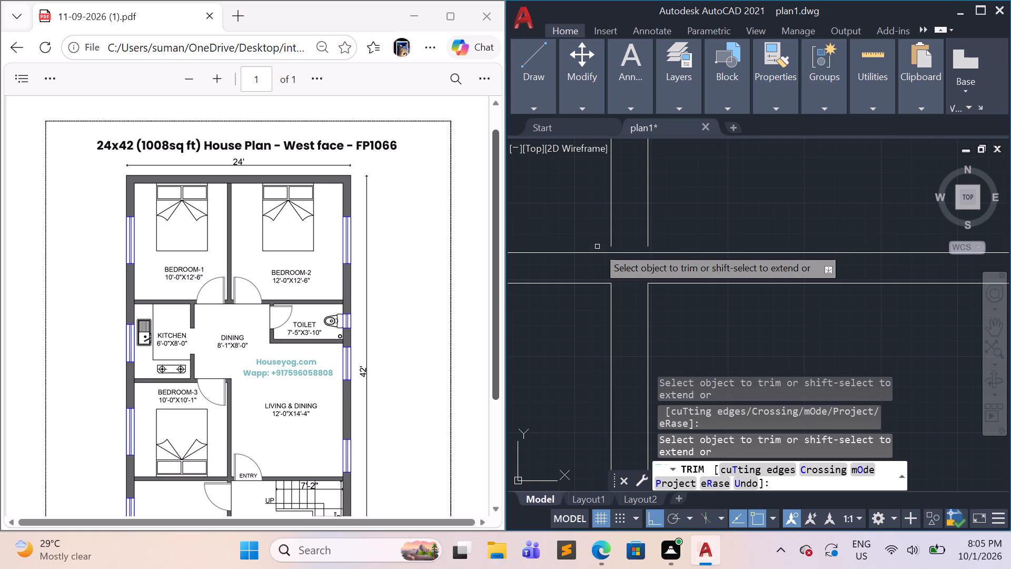
pyautogui.press('Escape')
pyautogui.press('Escape')
pyautogui.press('Escape')
pyautogui.press('Escape')
pyautogui.press('Escape')
pyautogui.press('Escape')
pyautogui.press('Escape')
pyautogui.press('Escape')
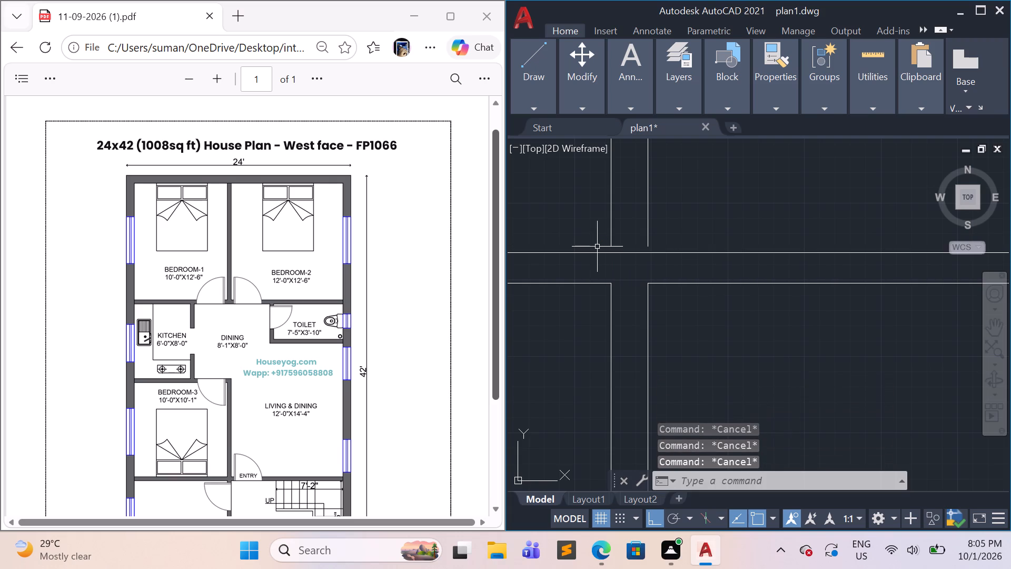
# Extend both vertical lines of the wall between Bedroom-3 and the living room down to the new wall line.
pyautogui.write('ex')
pyautogui.press('Return')
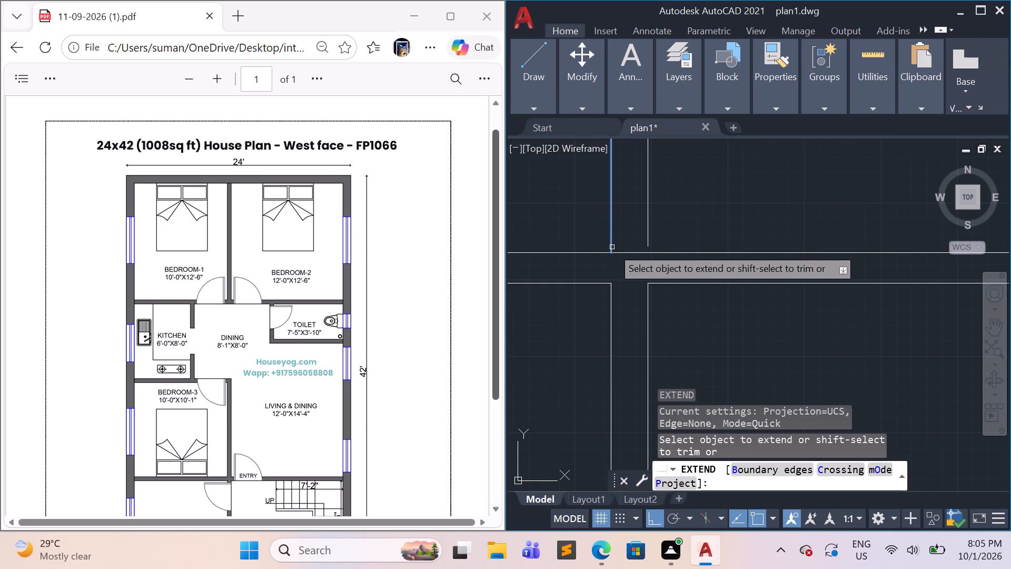
pyautogui.click(612, 247)
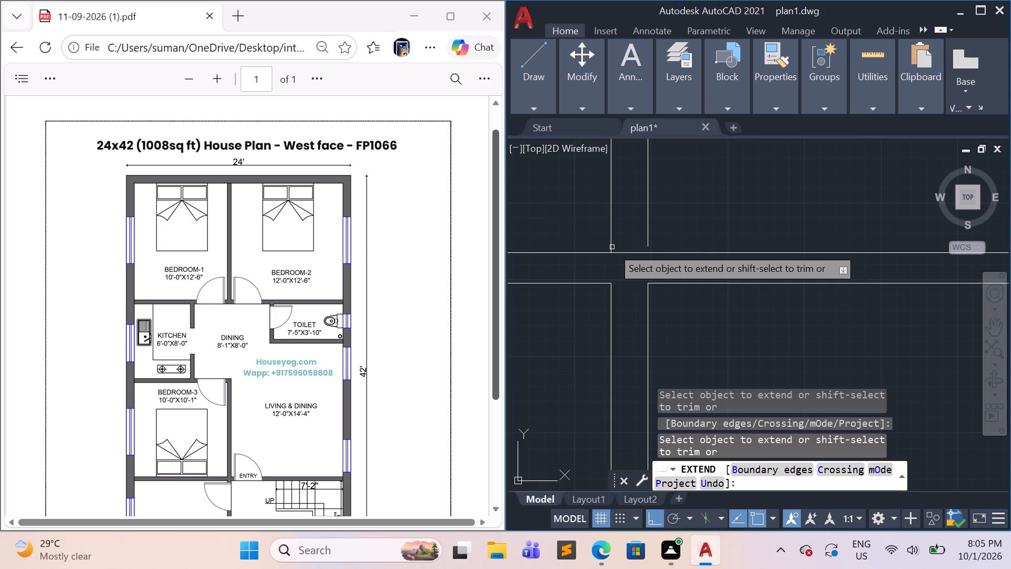
pyautogui.click(649, 246)
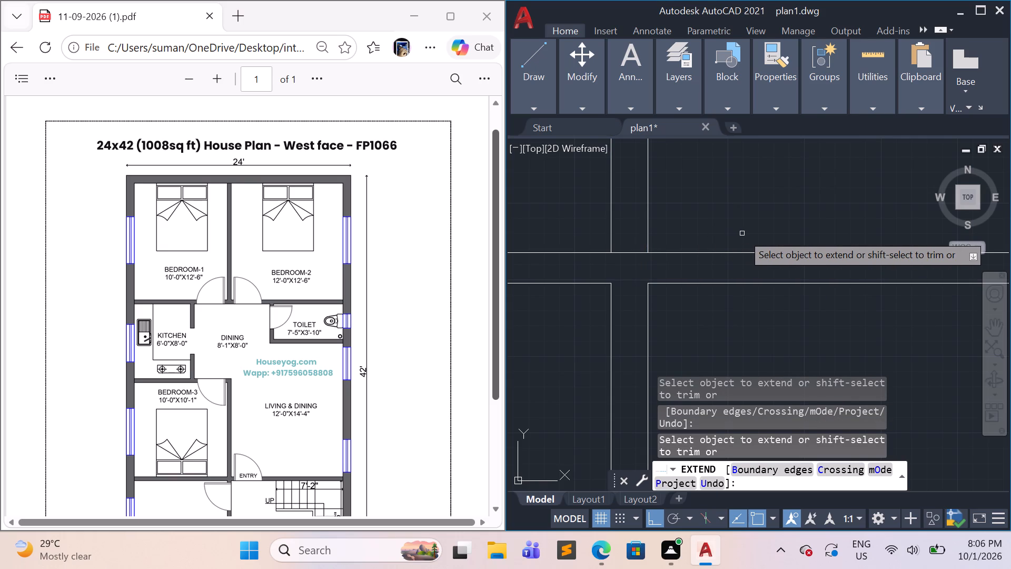
pyautogui.press('Escape')
pyautogui.press('Escape')
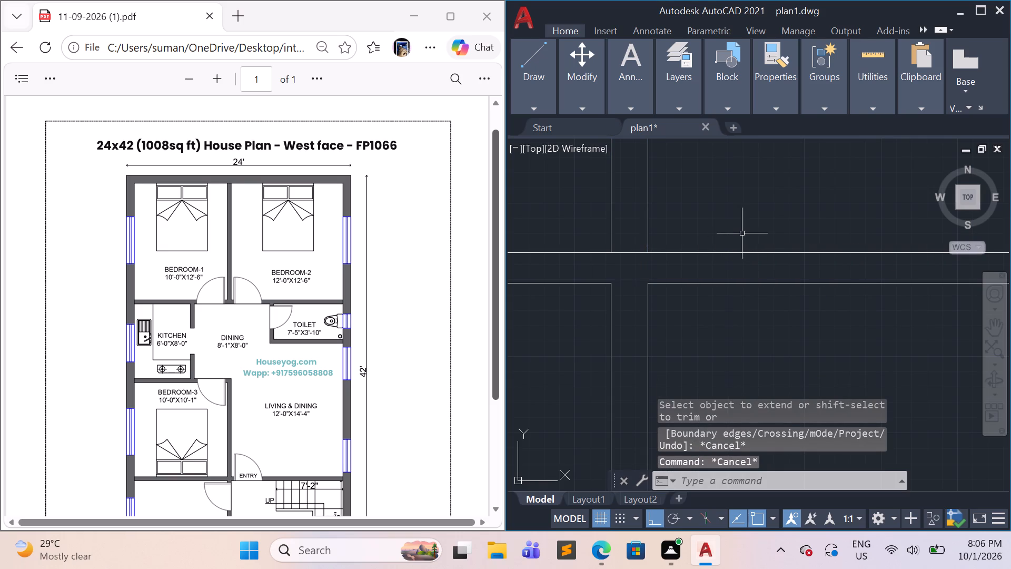
# Trim the new horizontal line between the two vertical lines of the Bedroom-3 and living room partition.
pyautogui.write('tr')
pyautogui.press('Return')
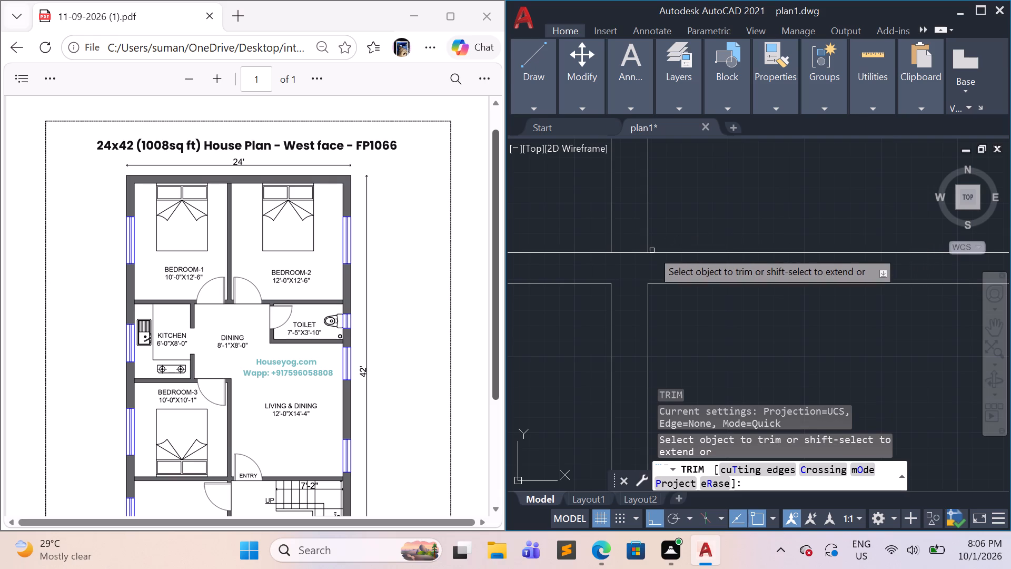
pyautogui.click(632, 251)
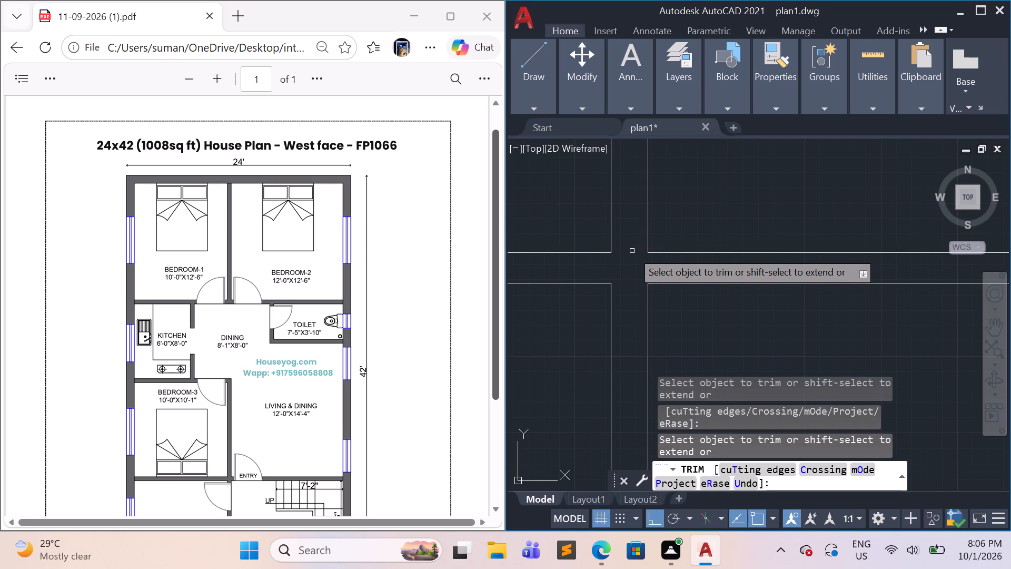
pyautogui.keyDown('ctrl'); pyautogui.scroll(-2, 654, 290); pyautogui.keyUp('ctrl')
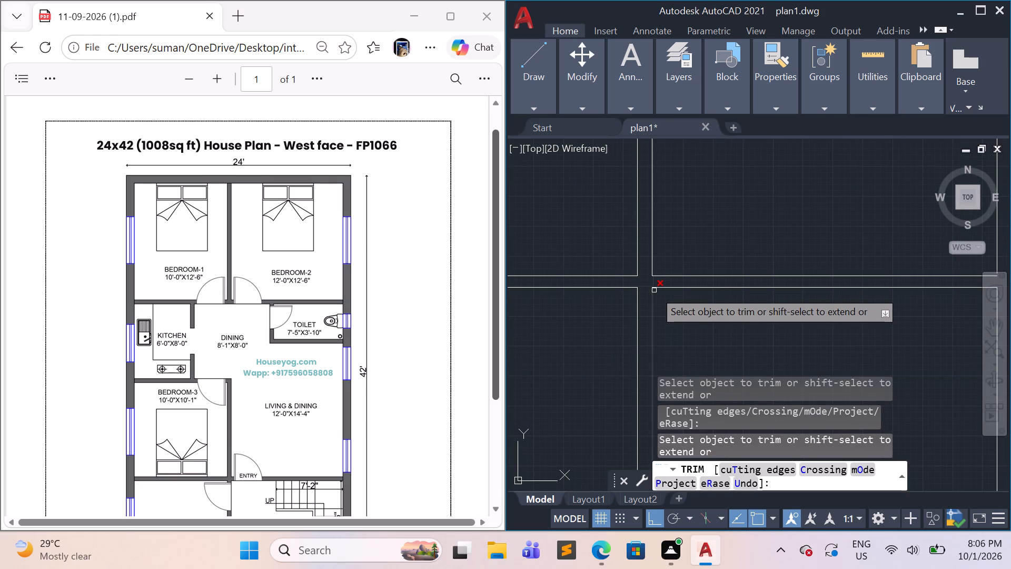
pyautogui.keyDown('ctrl'); pyautogui.scroll(-3, 654, 290); pyautogui.keyUp('ctrl')
pyautogui.press('Escape')
pyautogui.press('Escape')
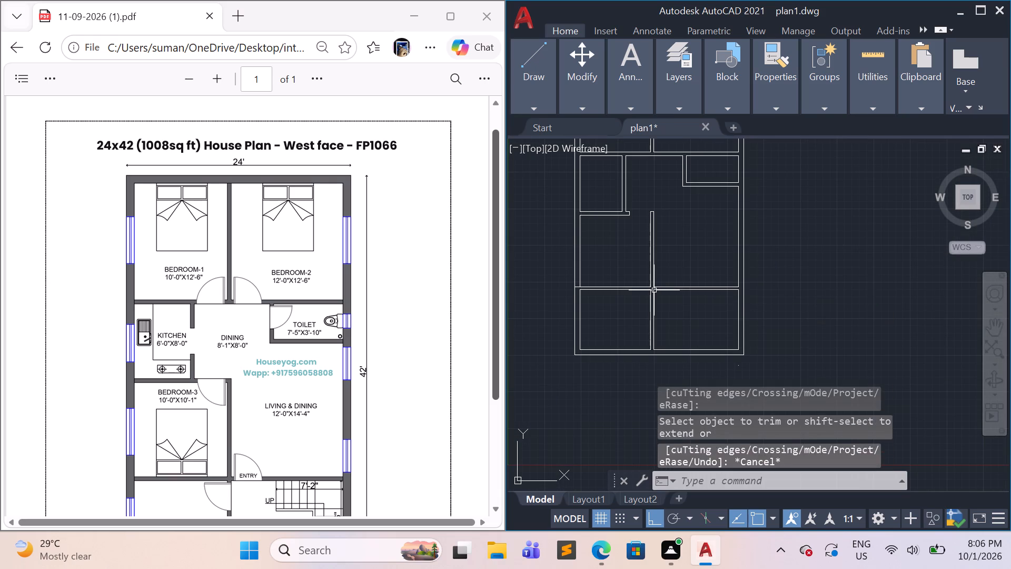
# Check the overall length of the plan's right outer wall with Quick Measure.
pyautogui.click(876, 112)
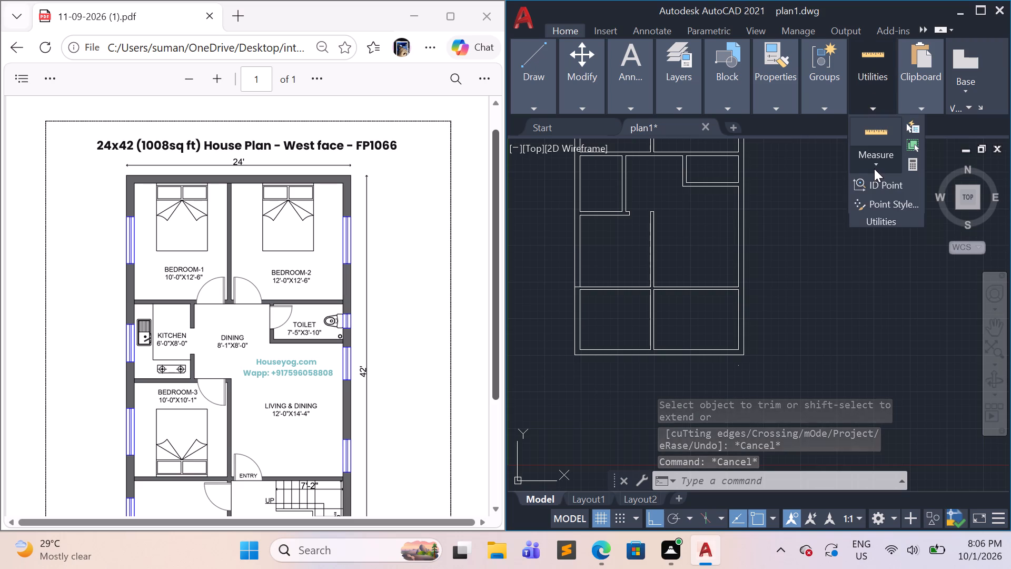
pyautogui.click(874, 169)
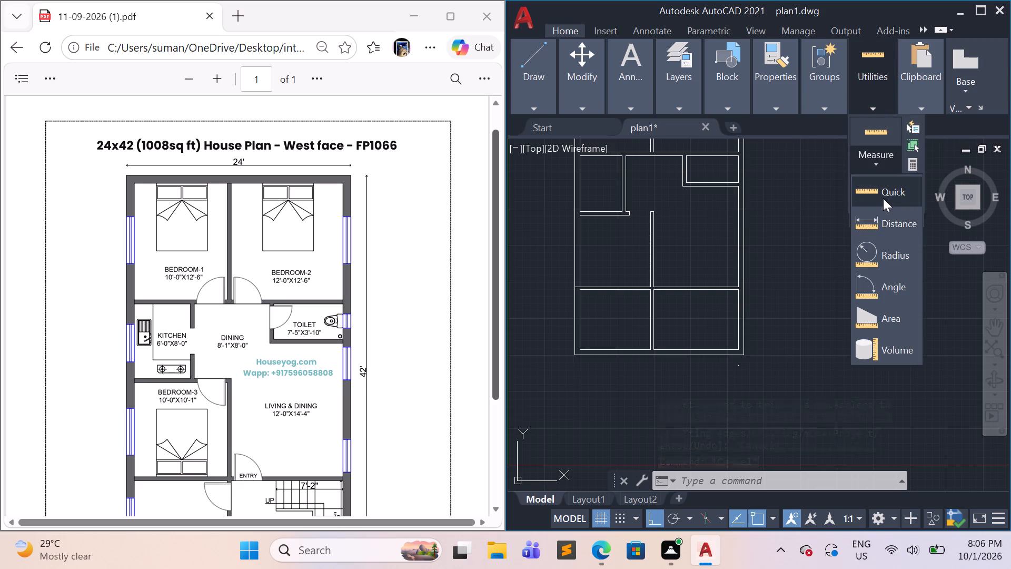
pyautogui.click(883, 198)
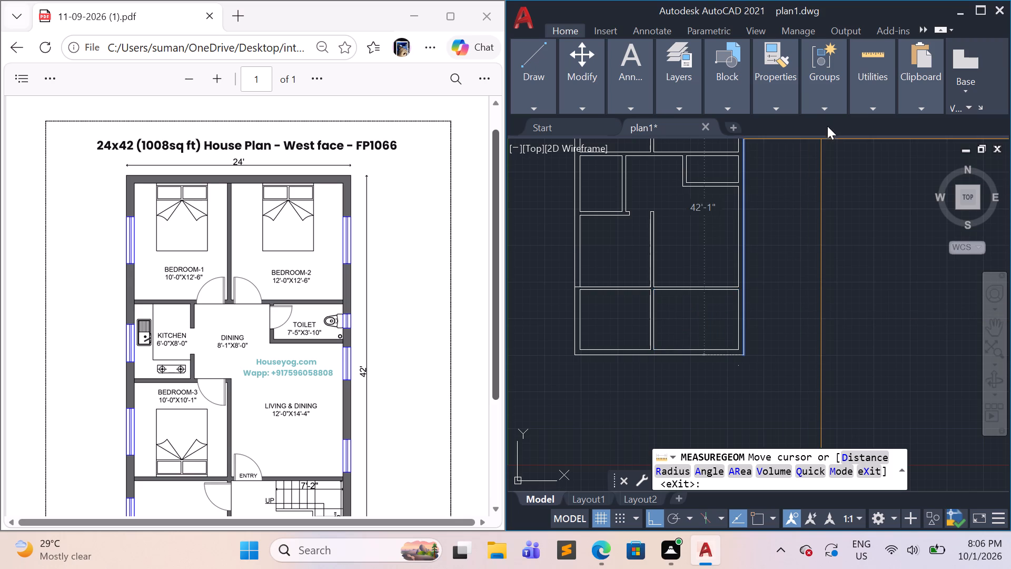
pyautogui.press('Escape')
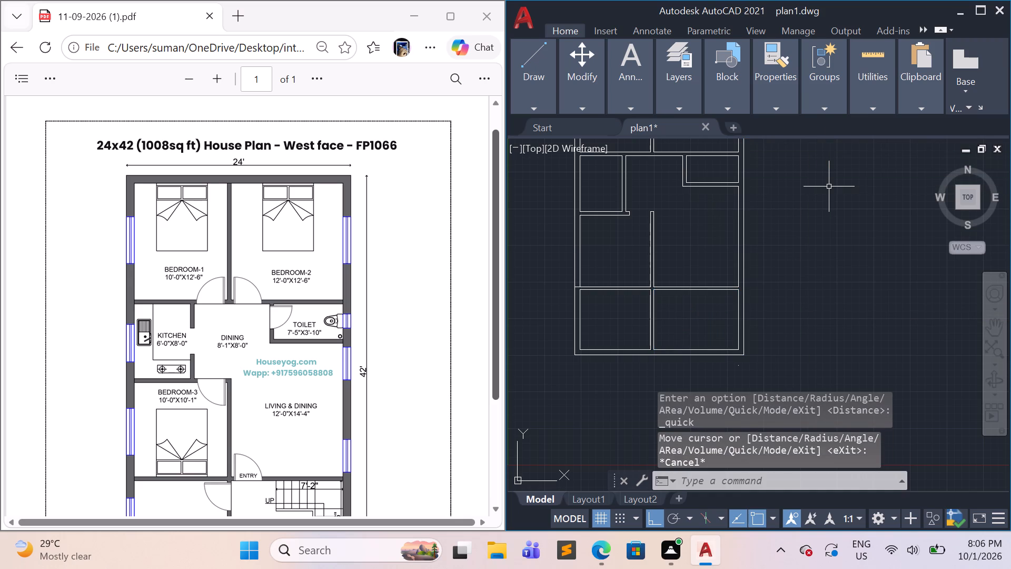
# Check the plan's overall length with a trial linear dimension between the top and bottom corners of the right outer wall.
pyautogui.scroll(1, 829, 187)
pyautogui.keyDown('ctrl'); pyautogui.scroll(-2, 829, 187); pyautogui.keyUp('ctrl')
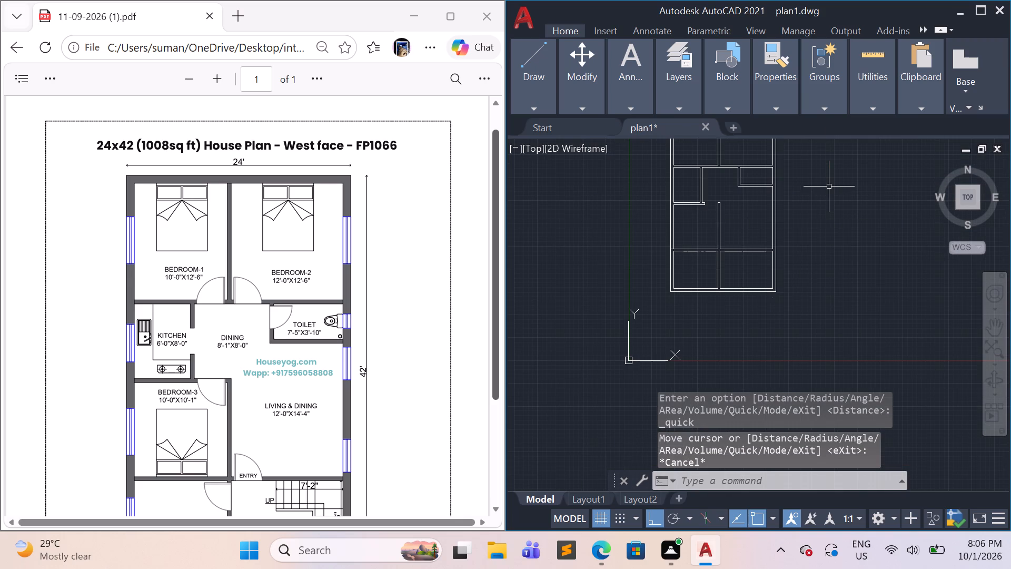
pyautogui.click(1000, 332)
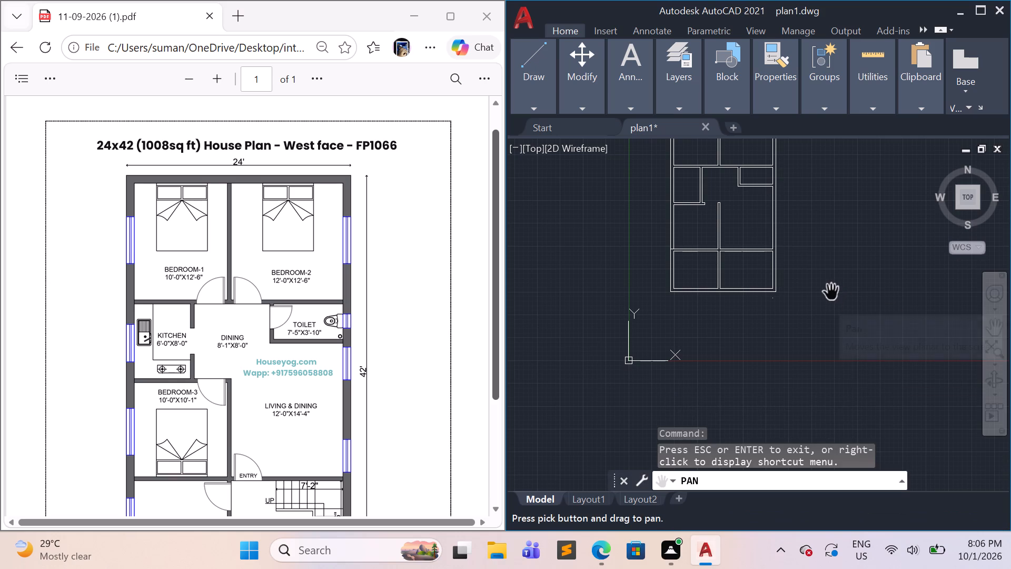
pyautogui.moveTo(831, 292); pyautogui.dragTo(800, 419)
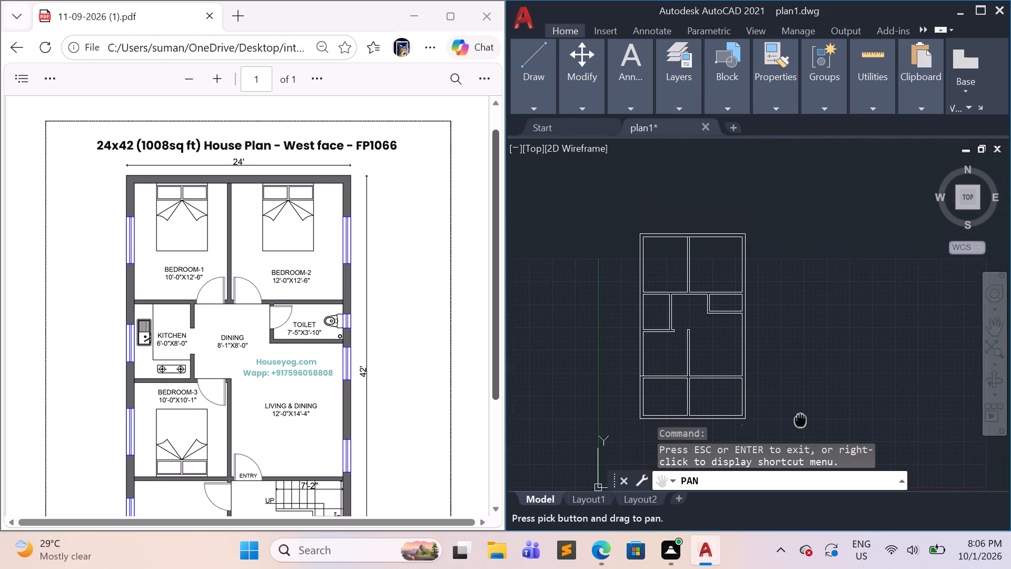
pyautogui.moveTo(800, 419); pyautogui.dragTo(785, 418)
pyautogui.press('Escape')
pyautogui.press('Escape')
pyautogui.press('Escape')
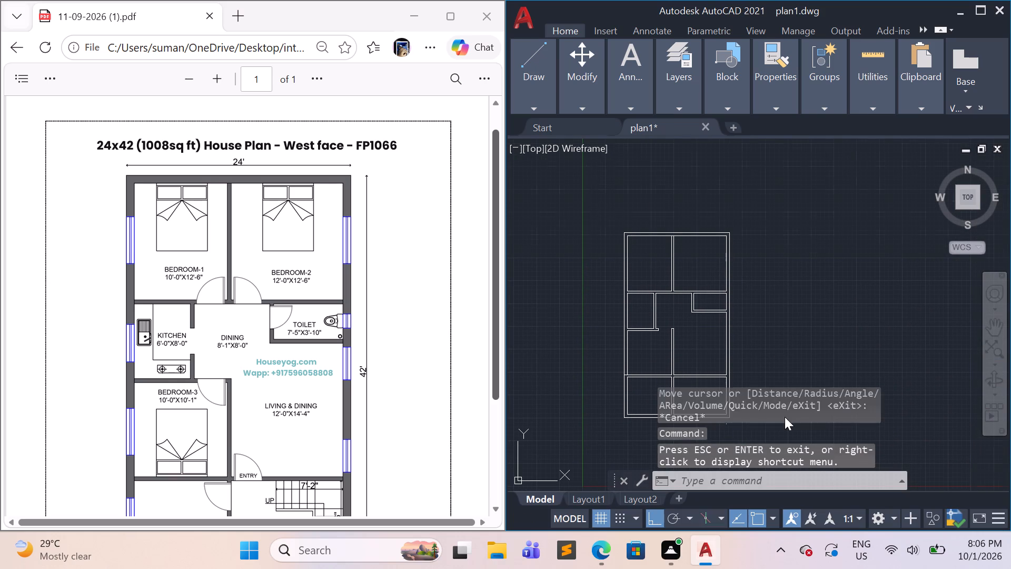
pyautogui.write('dli')
pyautogui.press('Return')
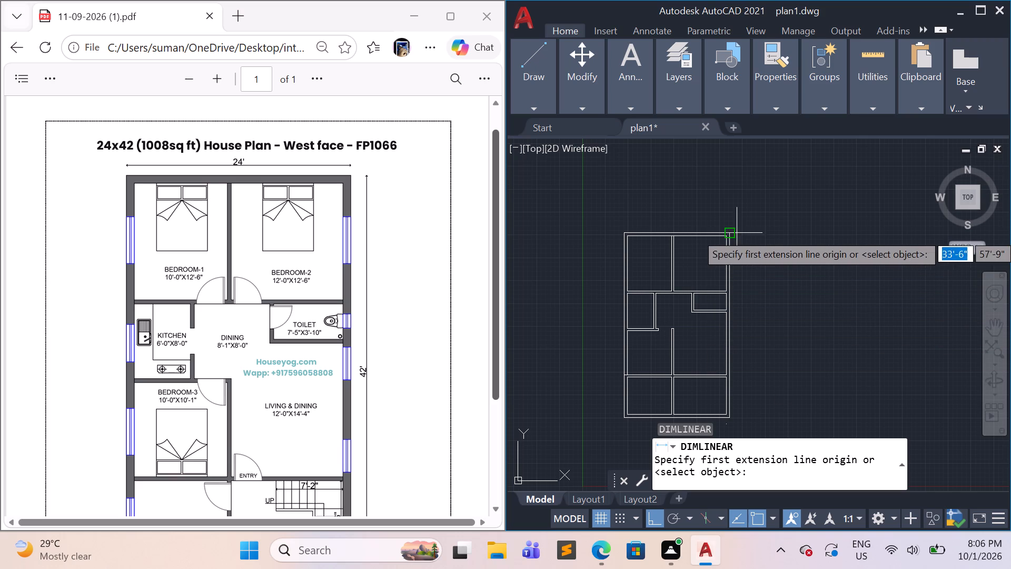
pyautogui.click(733, 238)
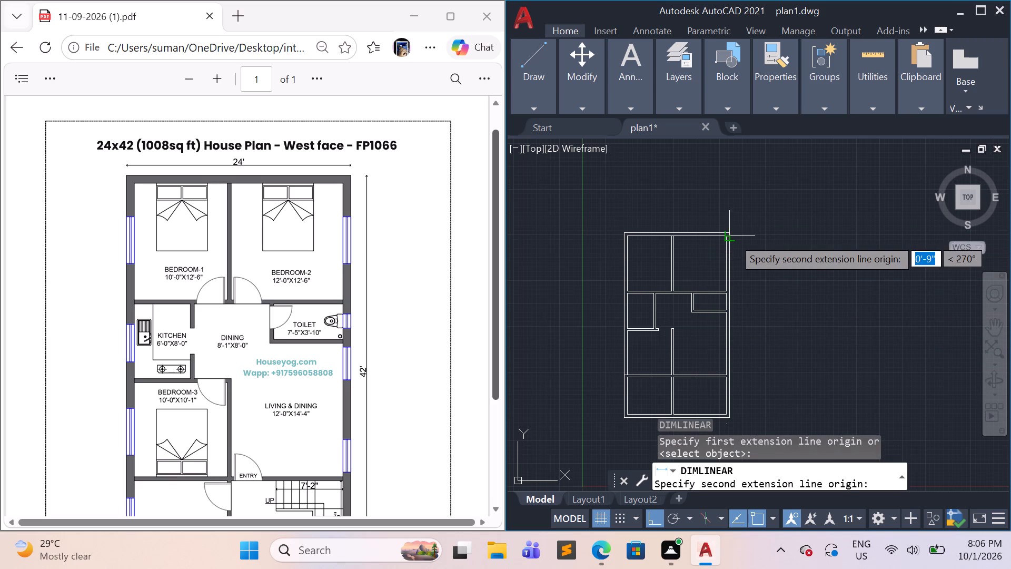
pyautogui.click(731, 423)
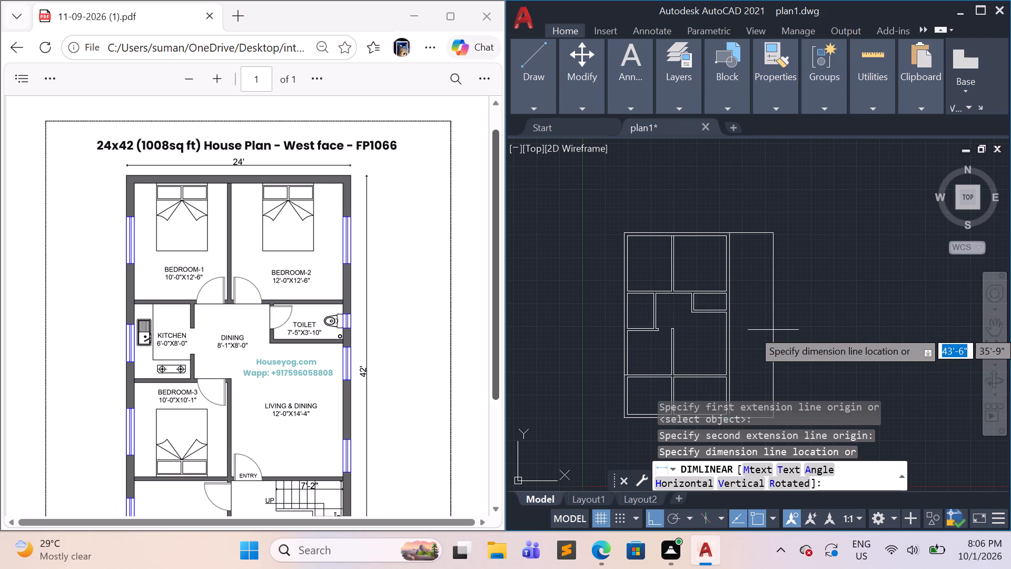
pyautogui.keyDown('ctrl'); pyautogui.scroll(5, 773, 330); pyautogui.keyUp('ctrl')
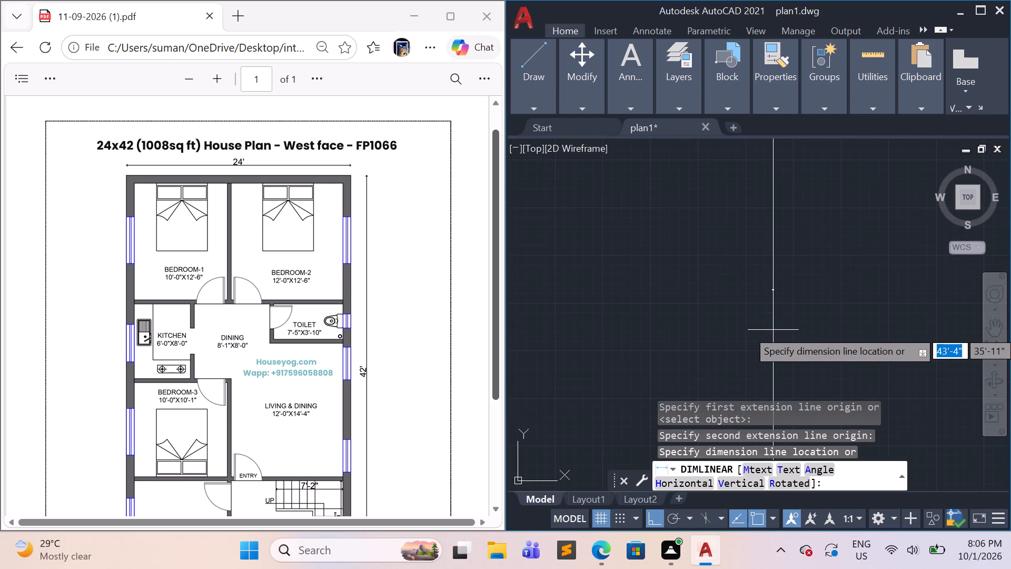
pyautogui.keyDown('ctrl'); pyautogui.scroll(1, 773, 330); pyautogui.keyUp('ctrl')
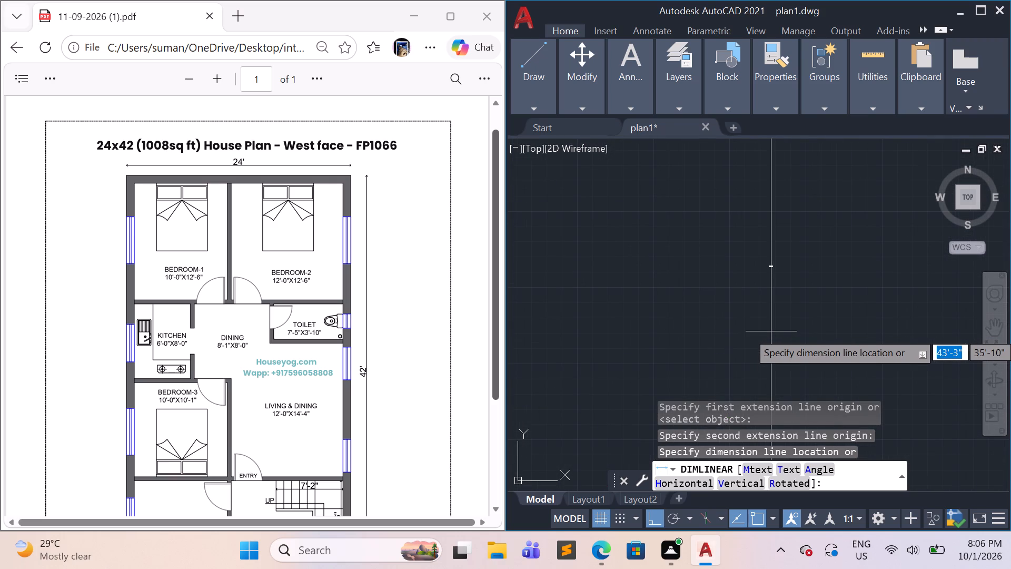
pyautogui.keyDown('ctrl'); pyautogui.scroll(1, 771, 254); pyautogui.keyUp('ctrl')
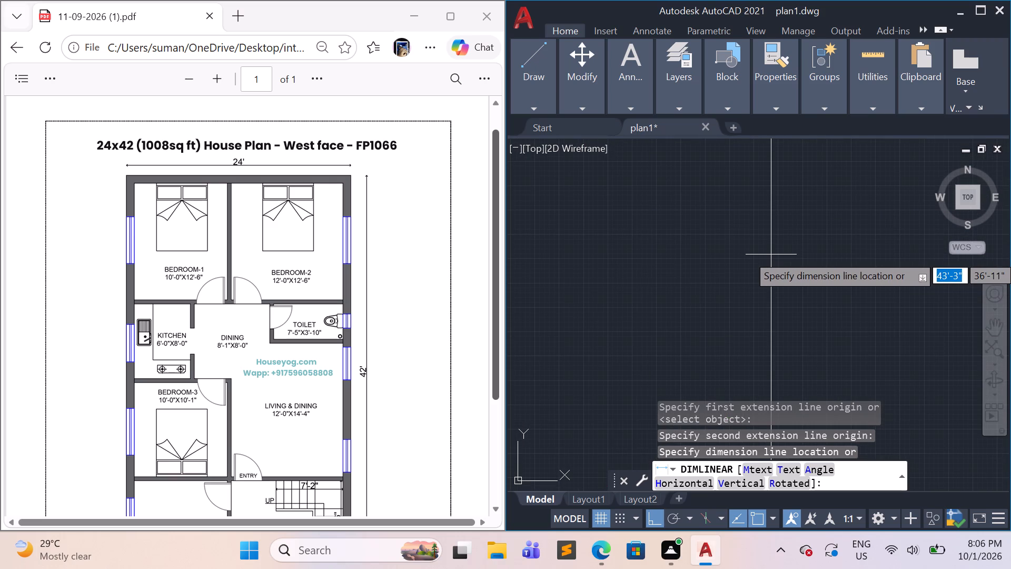
pyautogui.keyDown('ctrl'); pyautogui.scroll(-1, 771, 254); pyautogui.keyUp('ctrl')
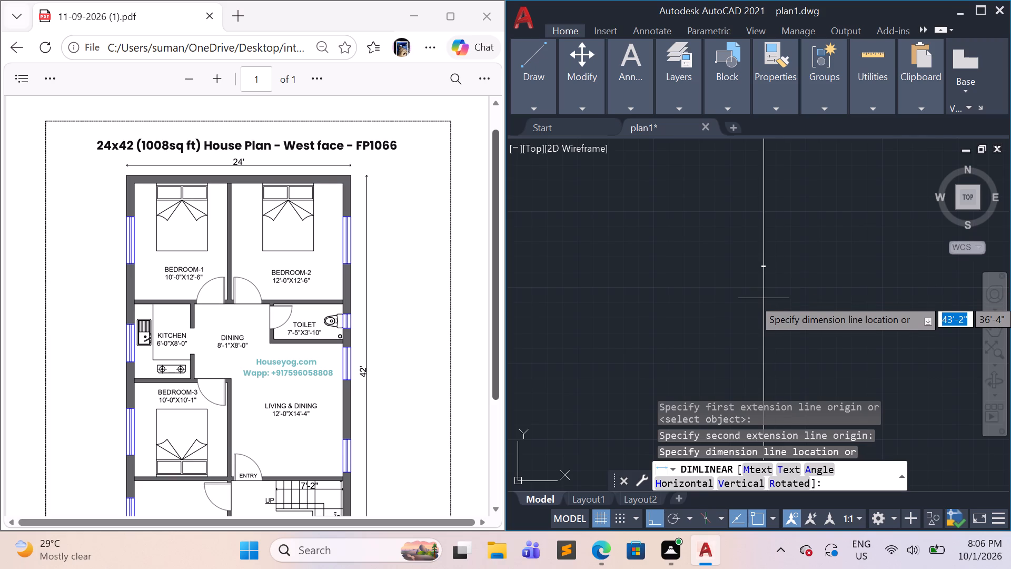
pyautogui.keyDown('ctrl'); pyautogui.scroll(3, 748, 306); pyautogui.keyUp('ctrl')
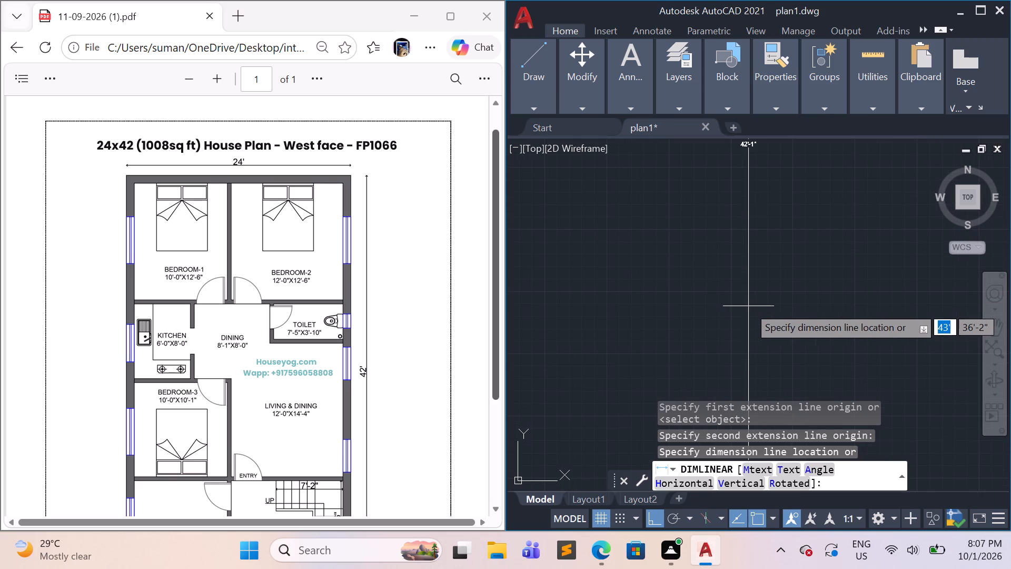
pyautogui.keyDown('ctrl'); pyautogui.scroll(-6, 748, 306); pyautogui.keyUp('ctrl')
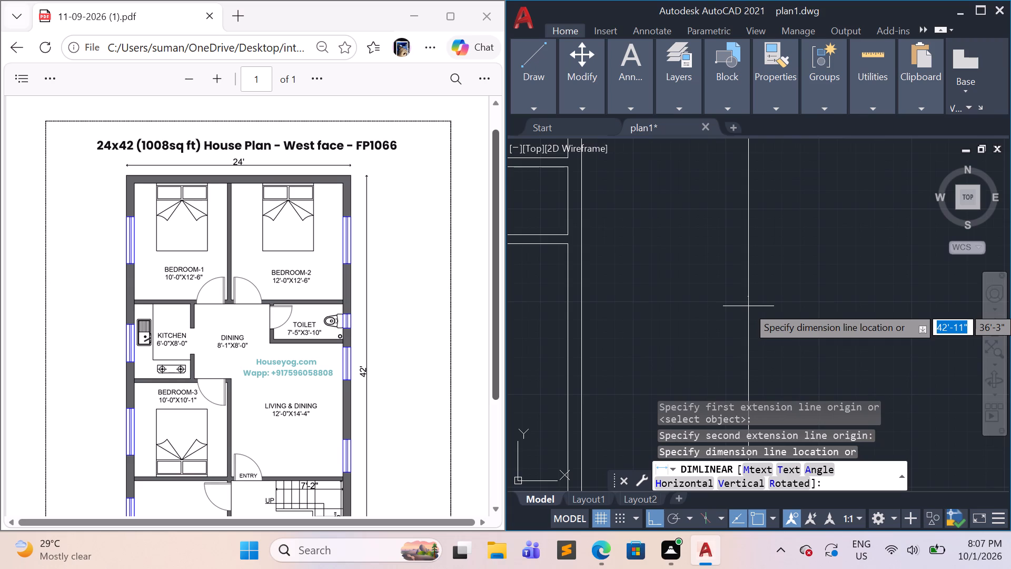
pyautogui.hscroll(-1, 748, 306)
pyautogui.keyDown('ctrl'); pyautogui.scroll(-4, 807, 273); pyautogui.keyUp('ctrl')
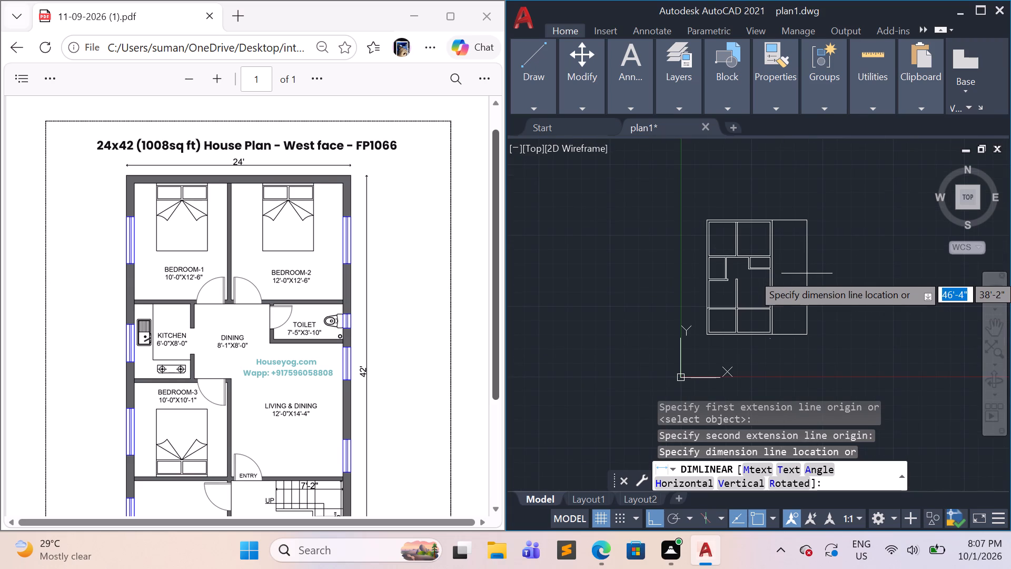
pyautogui.press('Escape')
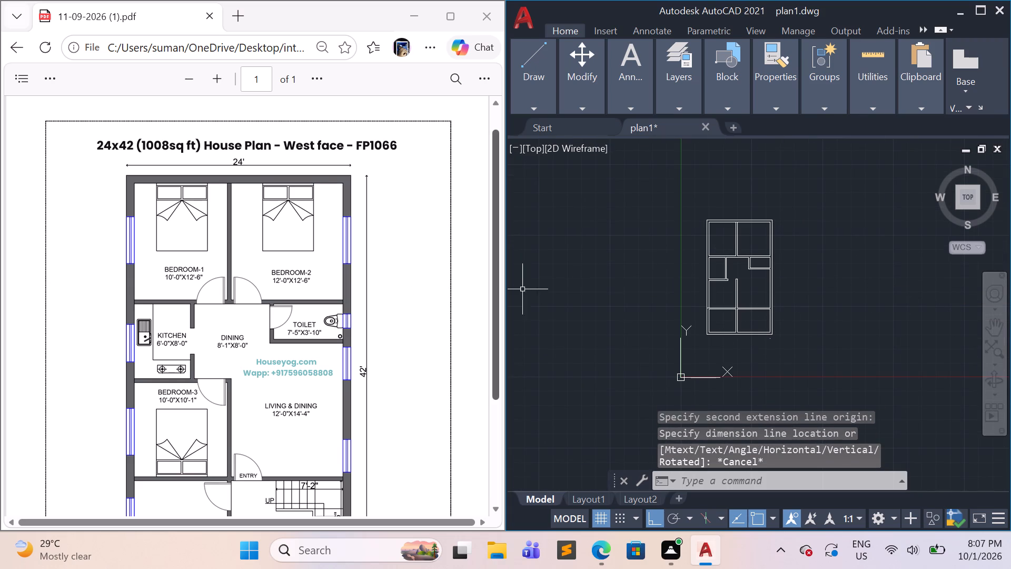
# Check the bedroom, toilet and kitchen sizes and the right outer wall's length with Quick Measure against the PDF plan.
pyautogui.click(868, 111)
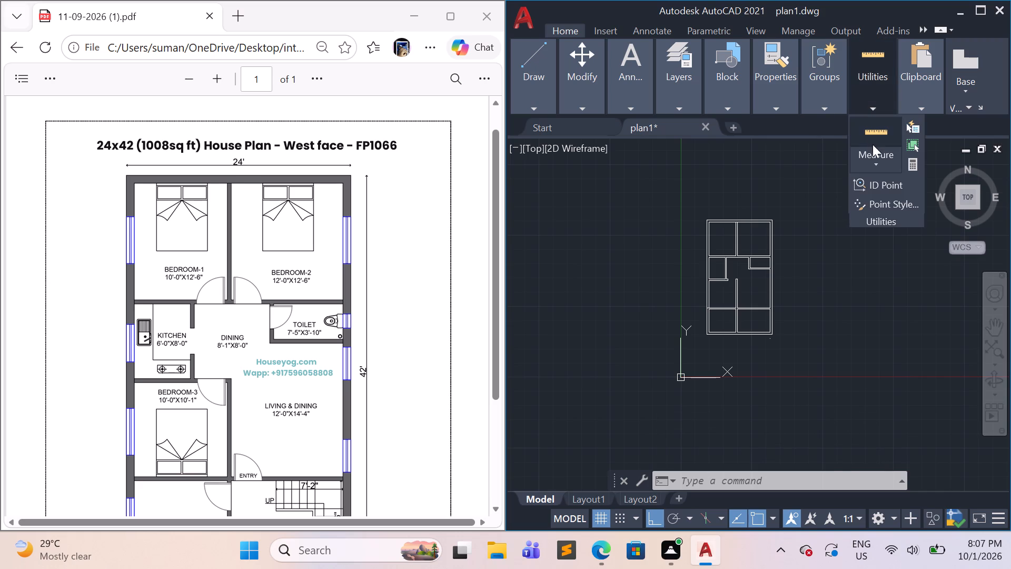
pyautogui.click(878, 168)
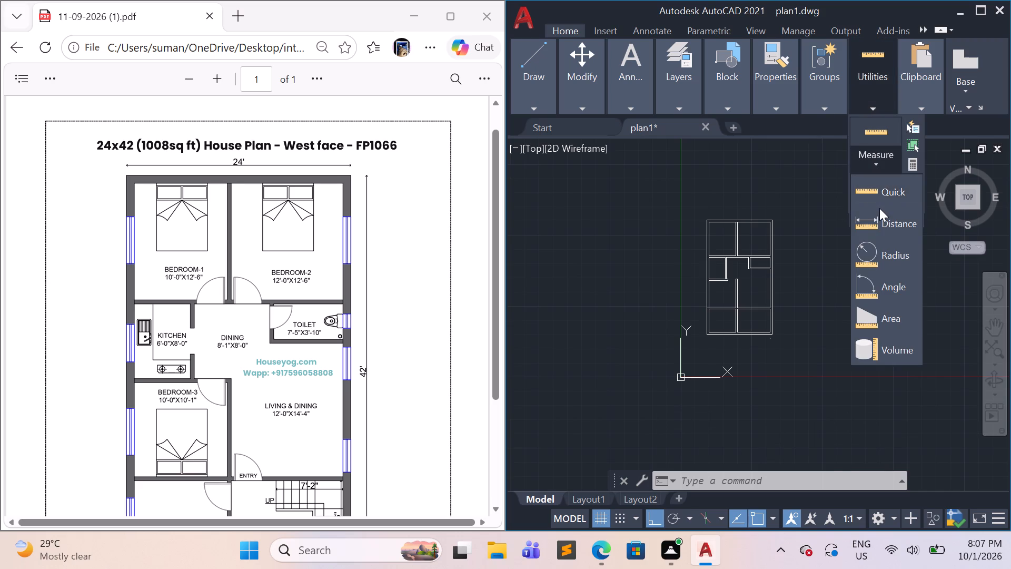
pyautogui.click(884, 195)
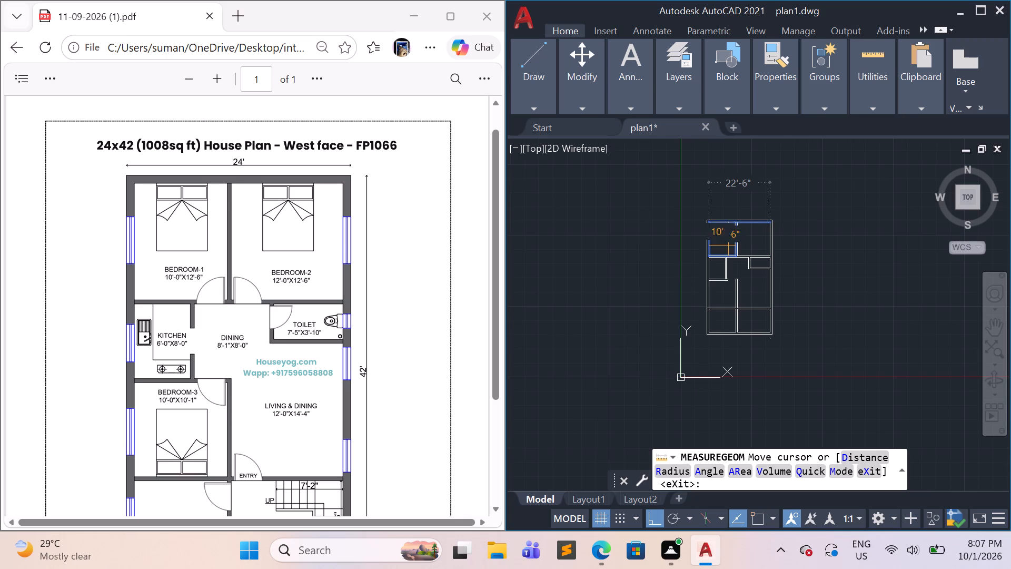
pyautogui.keyDown('ctrl'); pyautogui.scroll(2, 717, 244); pyautogui.keyUp('ctrl')
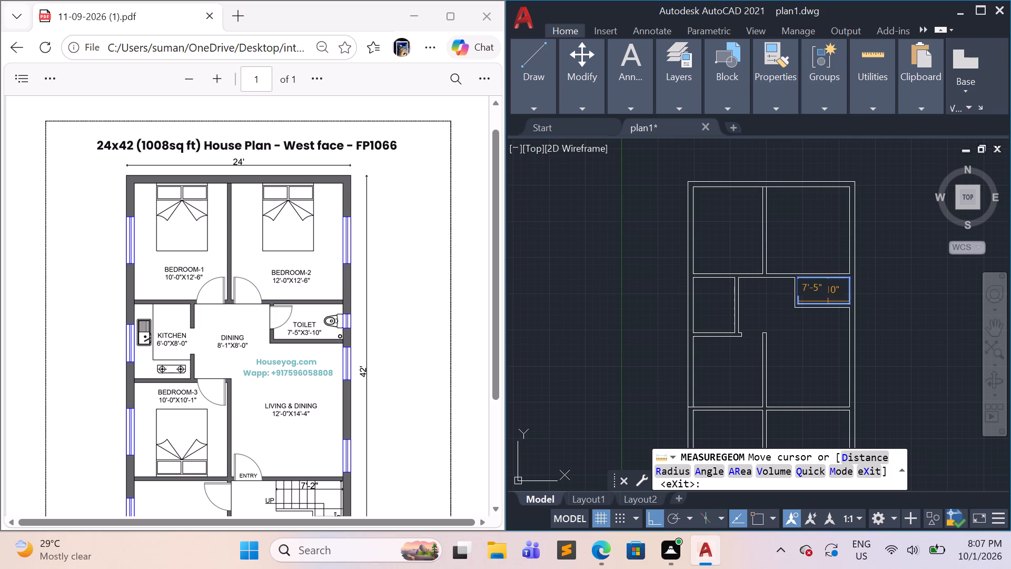
pyautogui.keyDown('ctrl'); pyautogui.scroll(2, 831, 292); pyautogui.keyUp('ctrl')
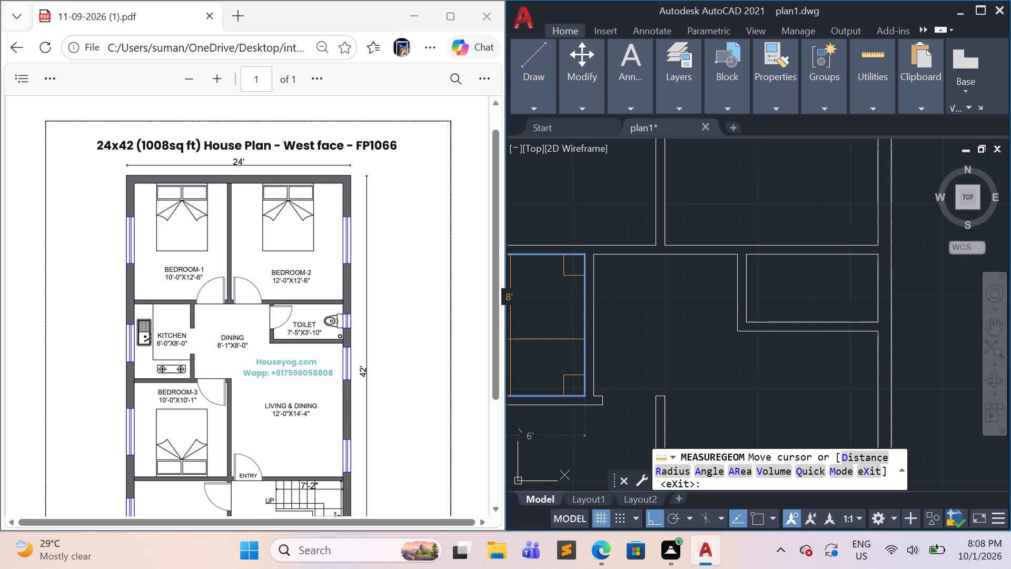
pyautogui.keyDown('ctrl'); pyautogui.scroll(-1, 510, 339); pyautogui.keyUp('ctrl')
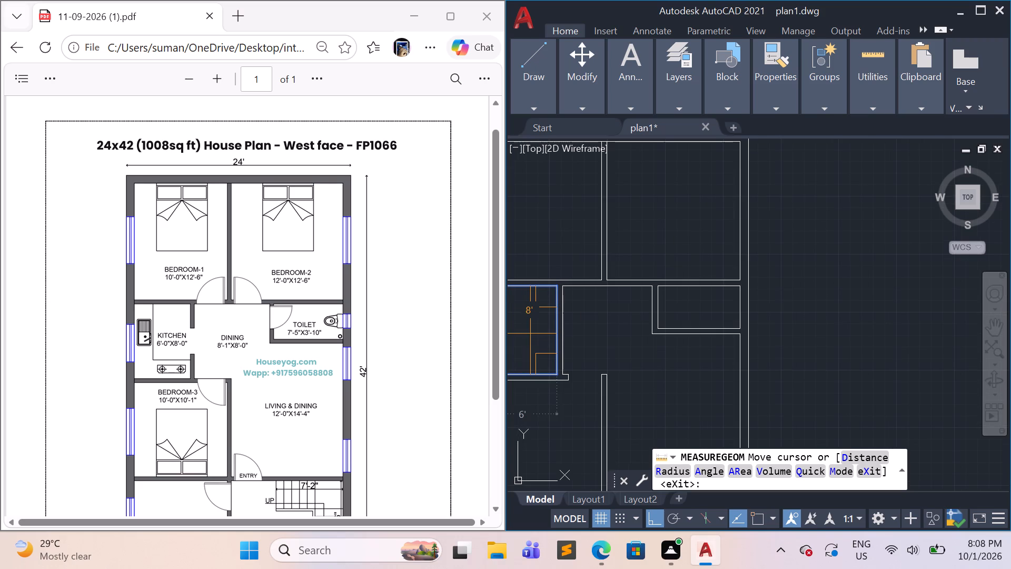
pyautogui.keyDown('ctrl'); pyautogui.scroll(-4, 530, 333); pyautogui.keyUp('ctrl')
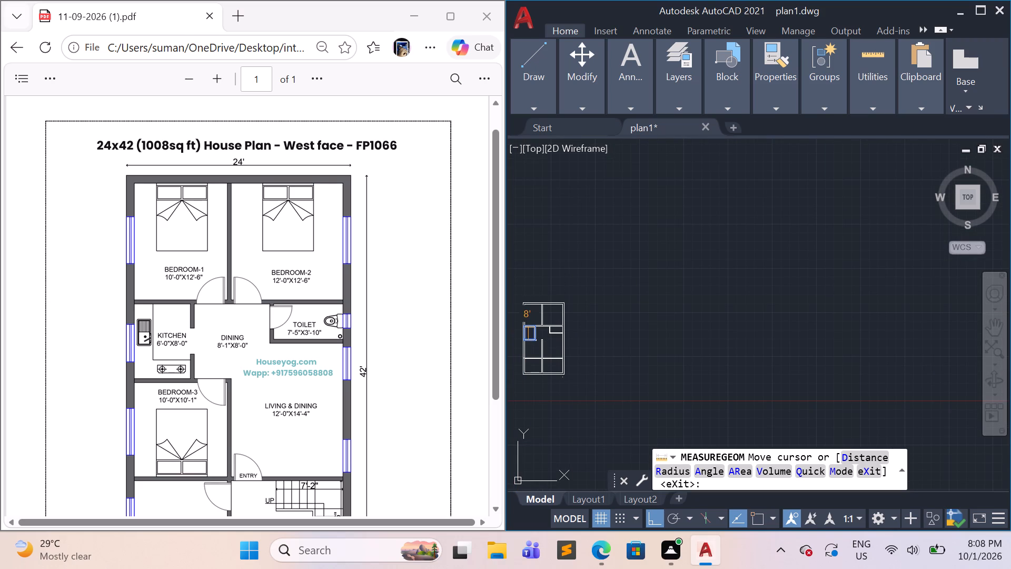
pyautogui.keyDown('ctrl'); pyautogui.scroll(-2, 644, 300); pyautogui.keyUp('ctrl')
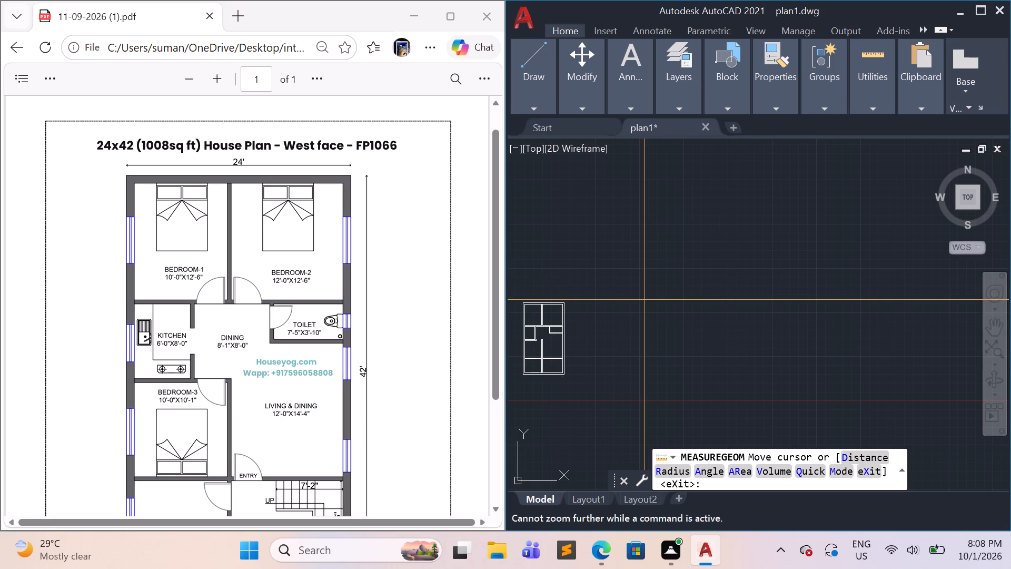
# Check Bedroom-3's dimensions with Quick Measure and try to measure its enclosed area.
pyautogui.click(993, 330)
pyautogui.moveTo(590, 346); pyautogui.dragTo(721, 342)
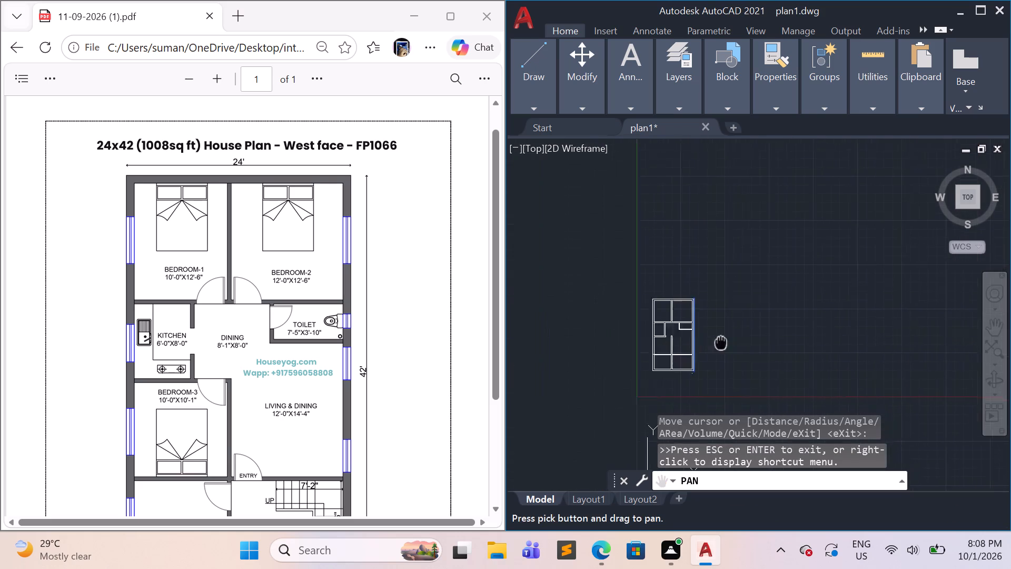
pyautogui.moveTo(721, 342); pyautogui.dragTo(789, 331)
pyautogui.keyDown('ctrl'); pyautogui.scroll(2, 781, 331); pyautogui.keyUp('ctrl')
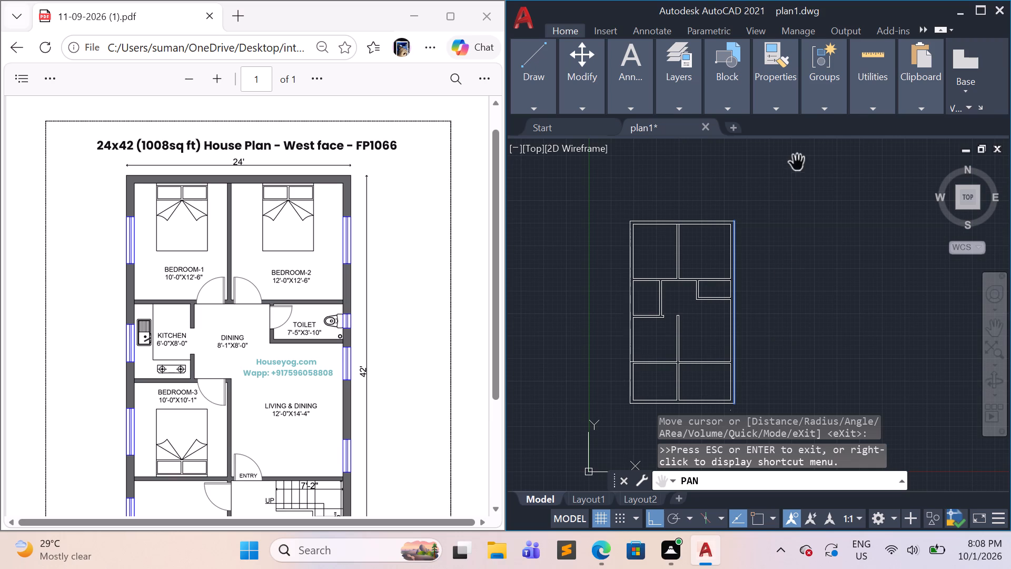
pyautogui.keyDown('ctrl'); pyautogui.scroll(1, 719, 306); pyautogui.keyUp('ctrl')
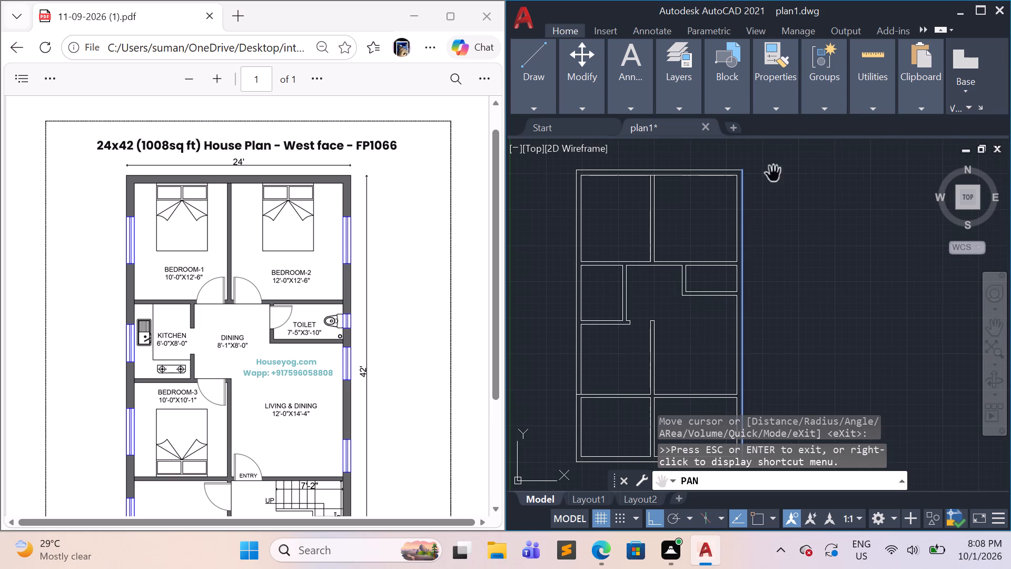
pyautogui.click(870, 116)
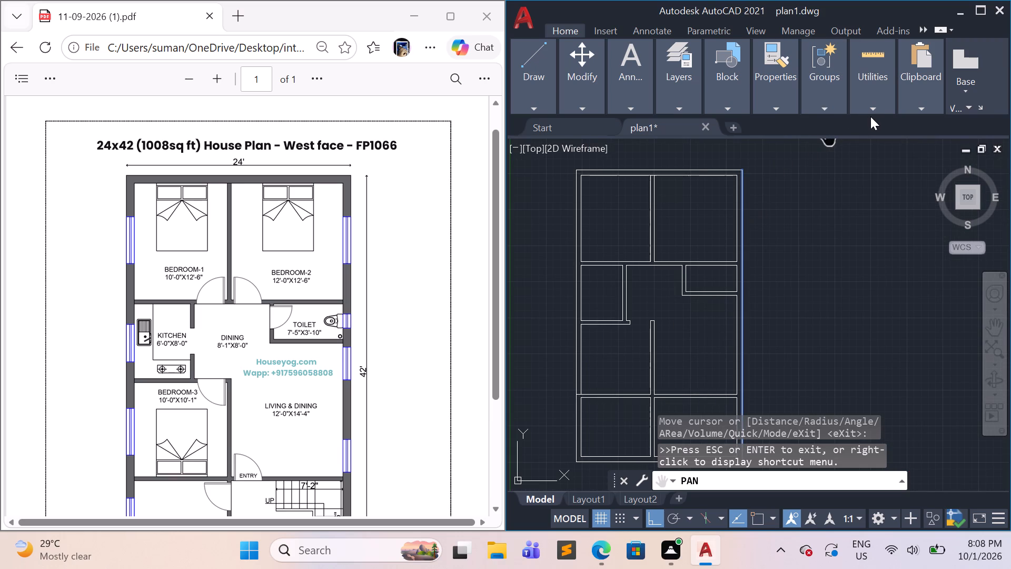
pyautogui.click(869, 109)
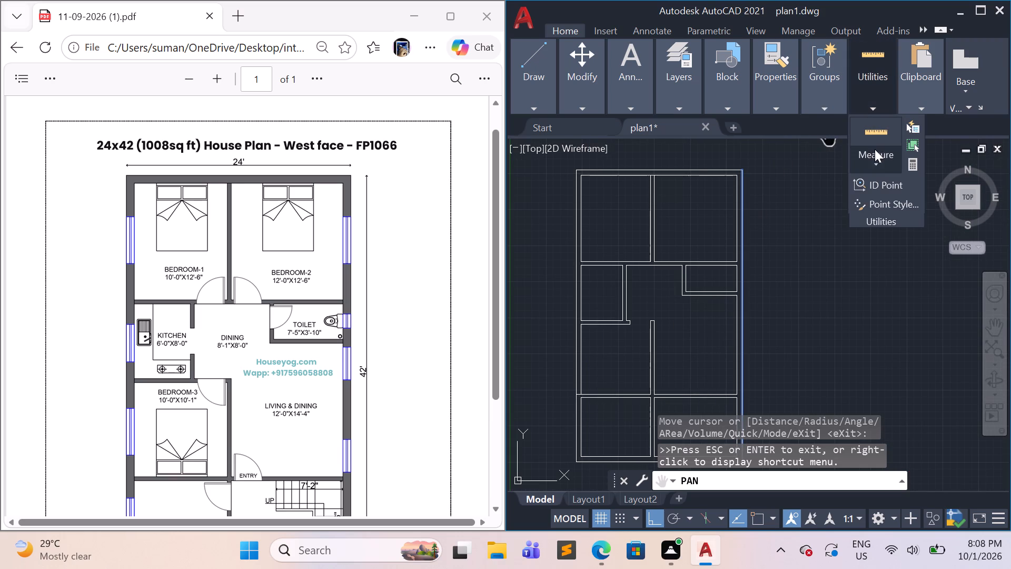
pyautogui.click(875, 159)
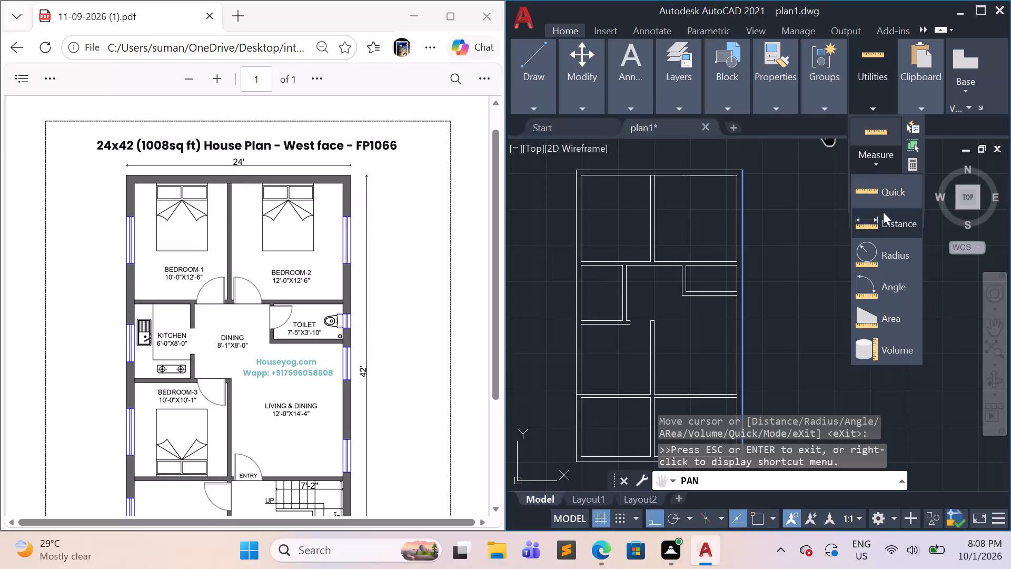
pyautogui.click(880, 194)
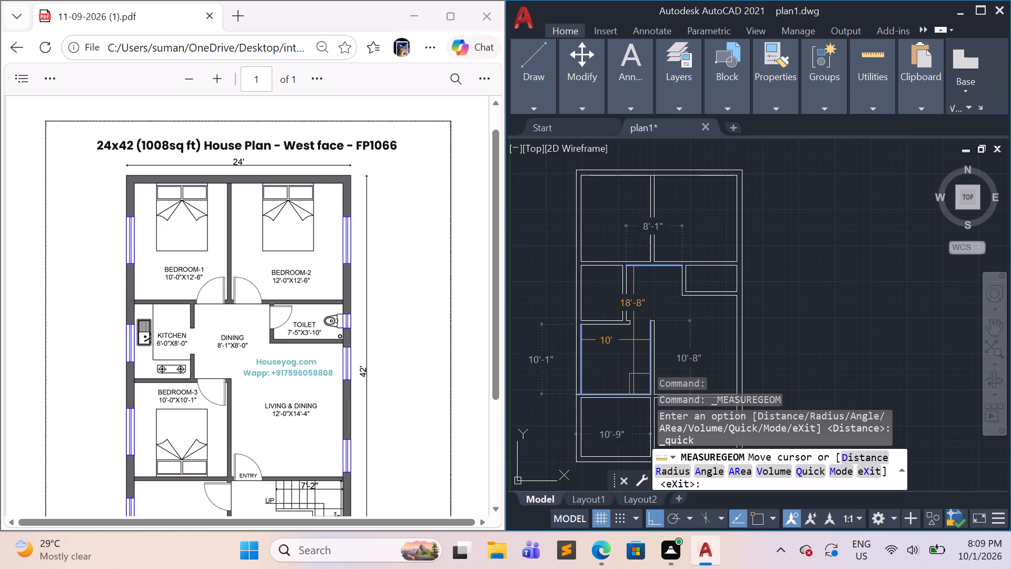
pyautogui.click(613, 373)
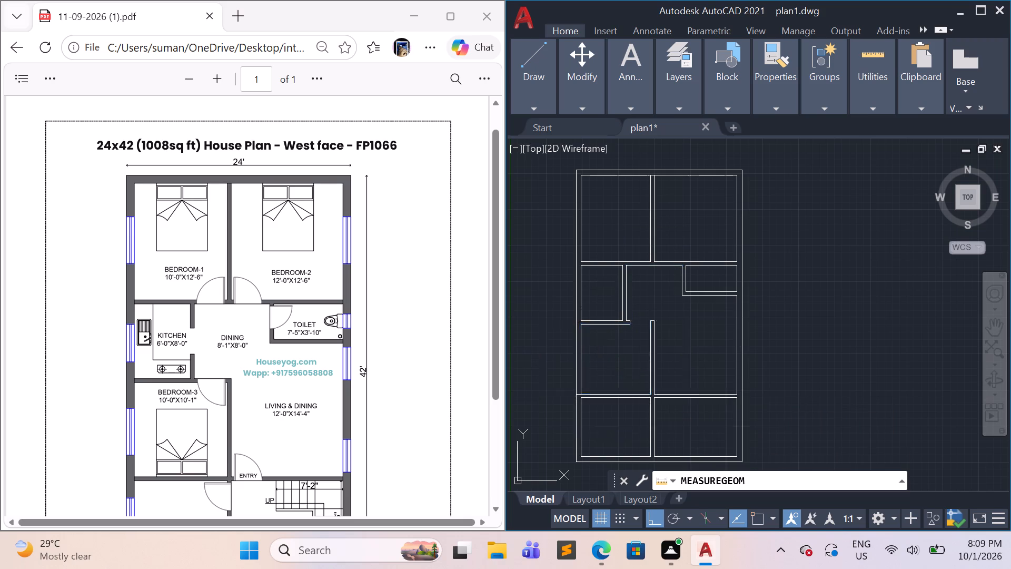
pyautogui.press('Escape')
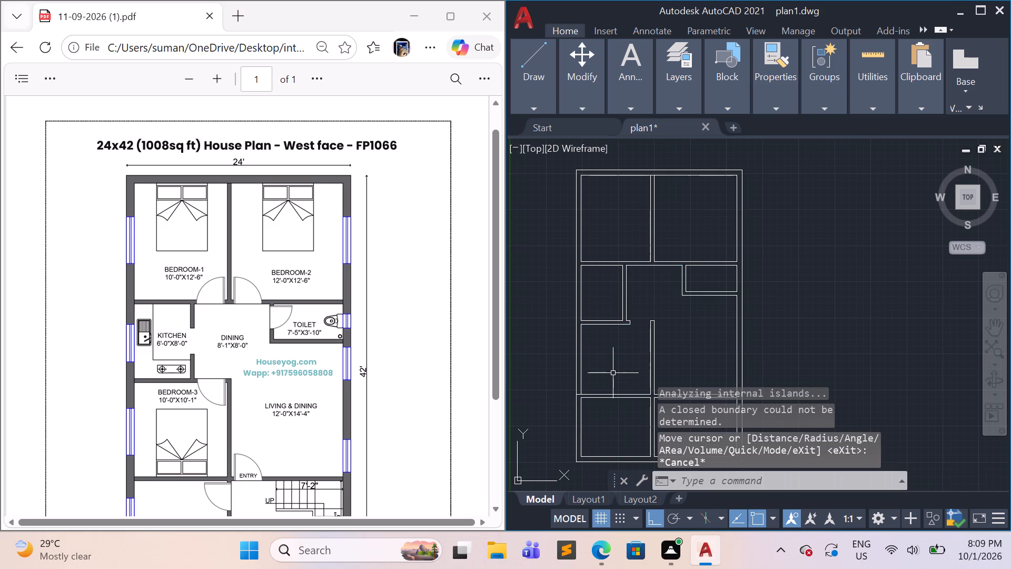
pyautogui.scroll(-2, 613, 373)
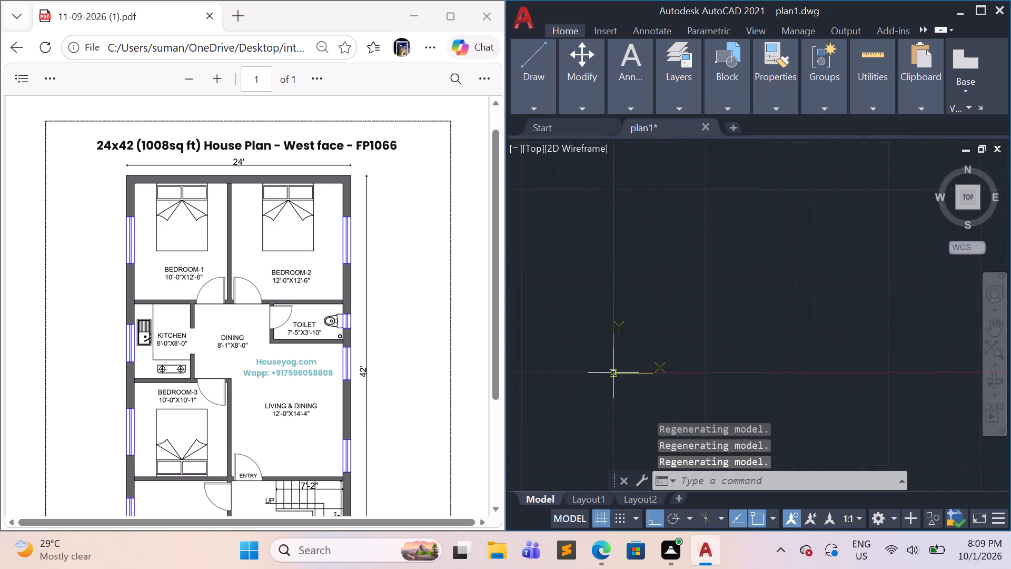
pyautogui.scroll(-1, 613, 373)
# Locate the floor plan in the seemingly empty drawing area and examine its full wall layout.
pyautogui.scroll(1, 637, 365)
pyautogui.keyDown('ctrl'); pyautogui.scroll(-6, 637, 365); pyautogui.keyUp('ctrl')
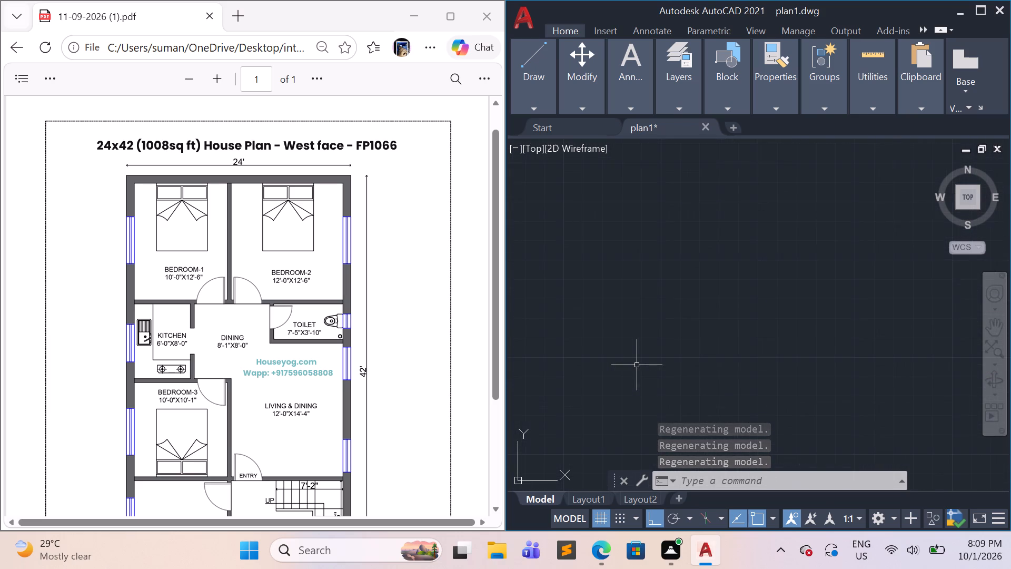
pyautogui.keyDown('ctrl'); pyautogui.scroll(-4, 637, 365); pyautogui.keyUp('ctrl')
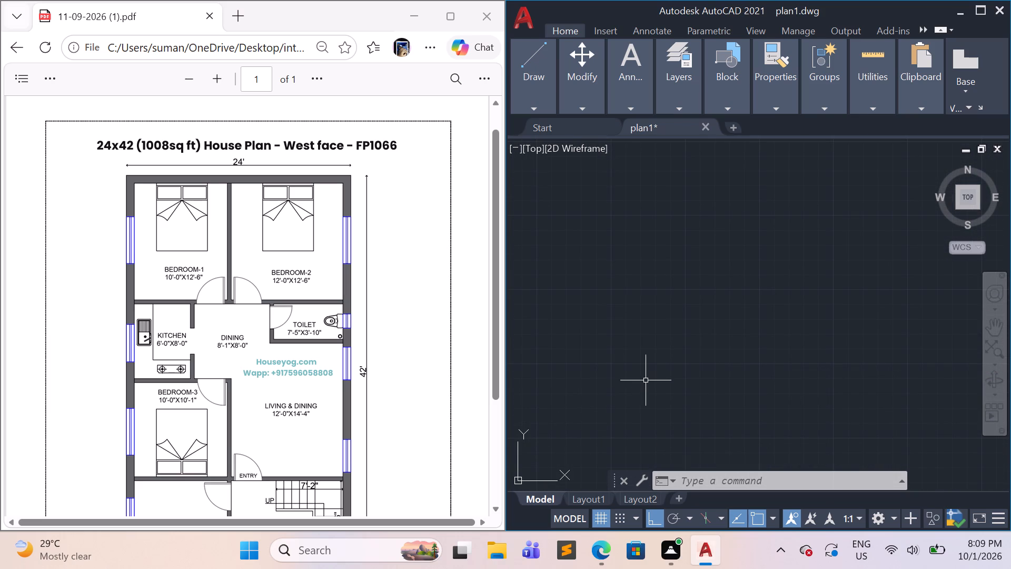
pyautogui.click(994, 328)
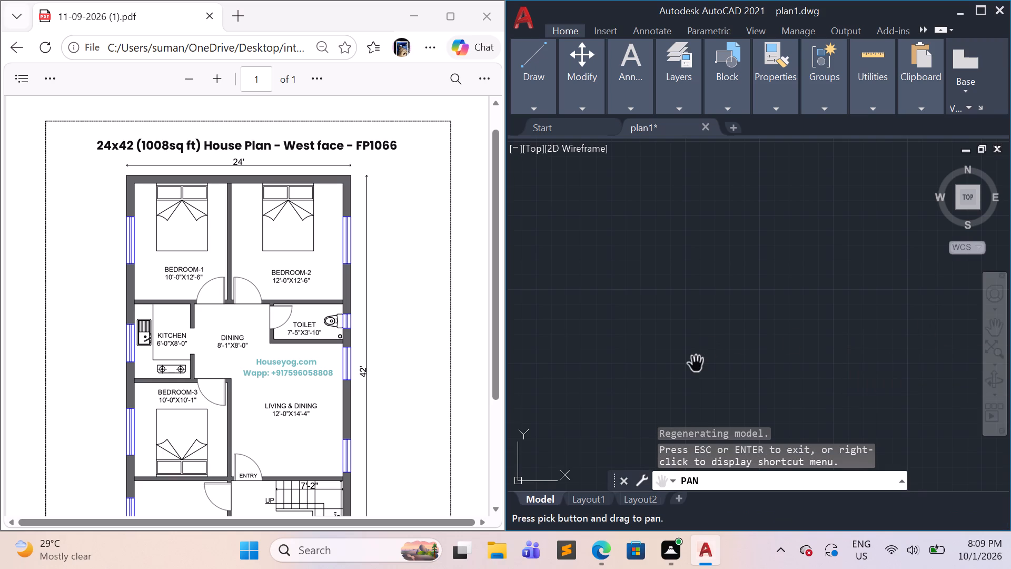
pyautogui.moveTo(696, 364); pyautogui.dragTo(869, 214)
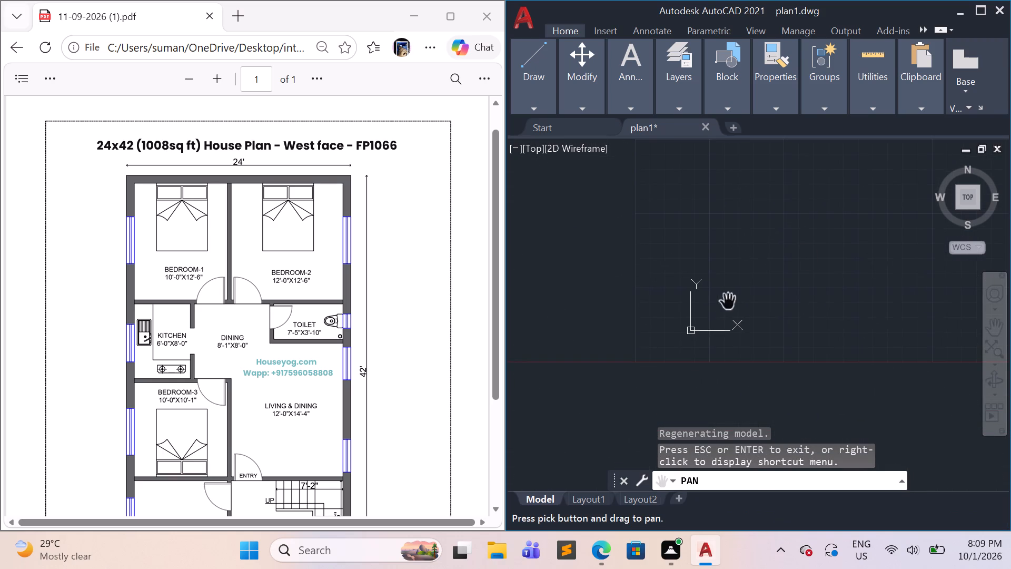
pyautogui.keyDown('ctrl'); pyautogui.scroll(3, 694, 334); pyautogui.keyUp('ctrl')
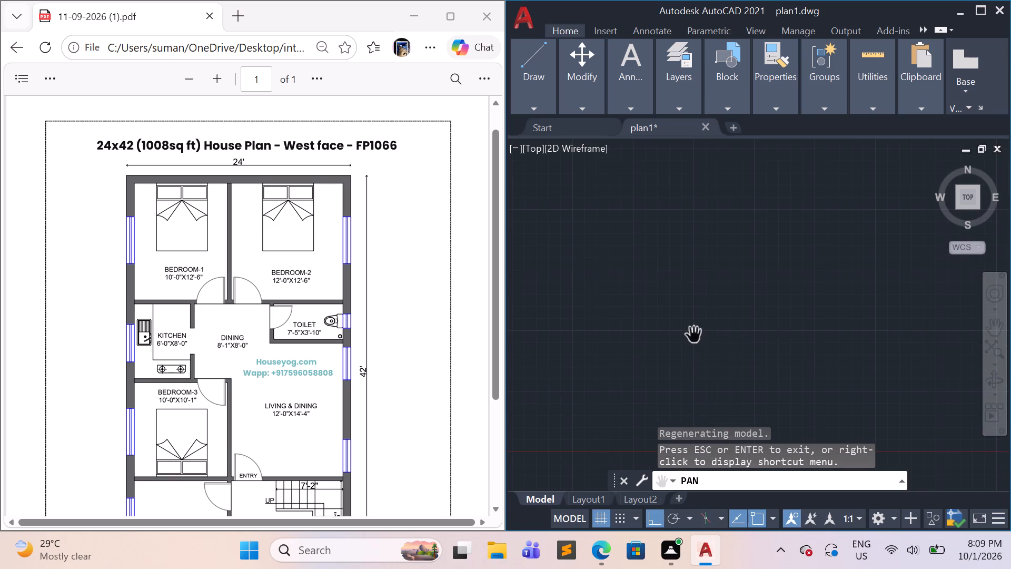
pyautogui.keyDown('ctrl'); pyautogui.scroll(-3, 694, 334); pyautogui.keyUp('ctrl')
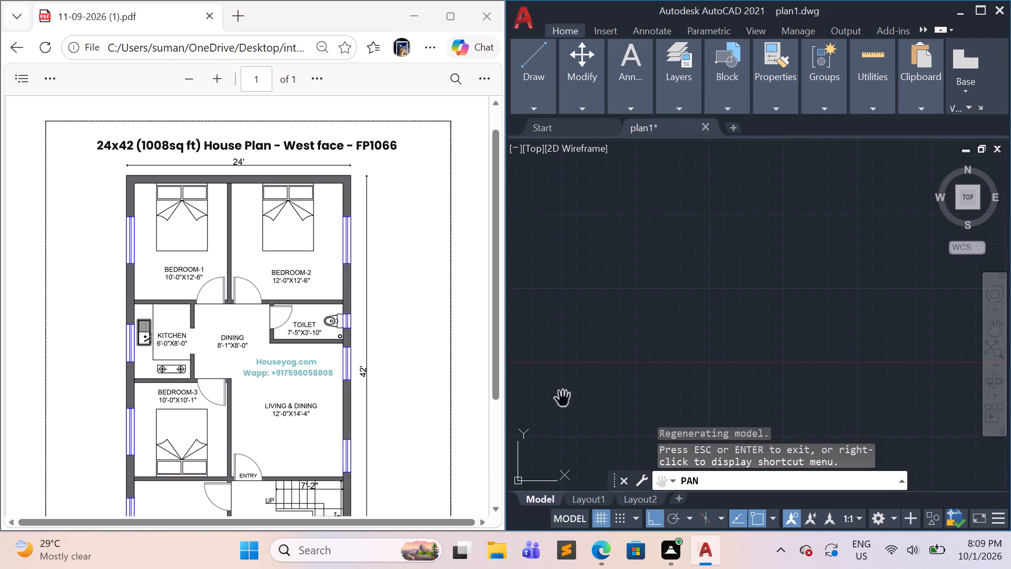
pyautogui.moveTo(543, 475); pyautogui.dragTo(721, 311)
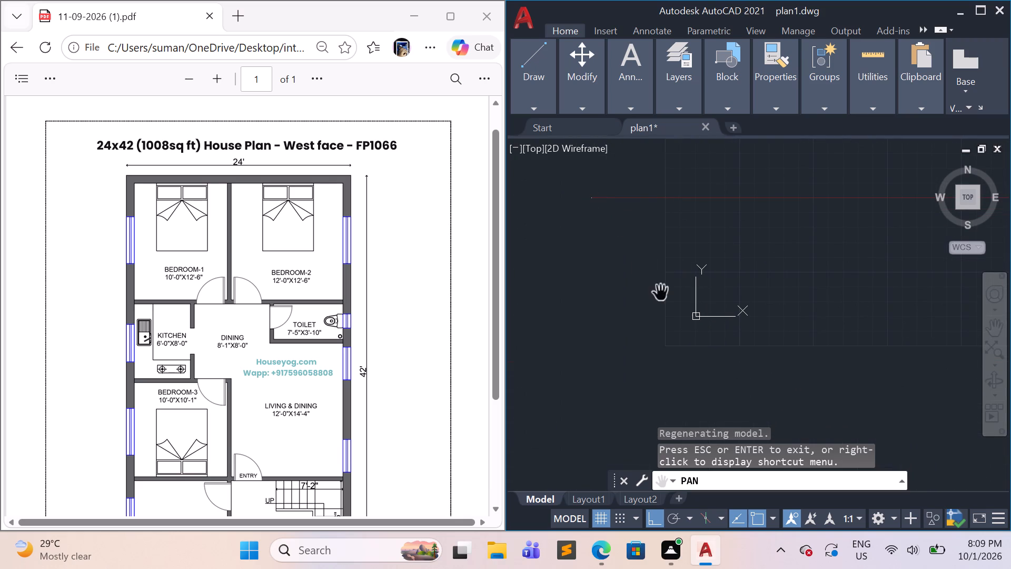
pyautogui.keyDown('ctrl'); pyautogui.scroll(1, 583, 182); pyautogui.keyUp('ctrl')
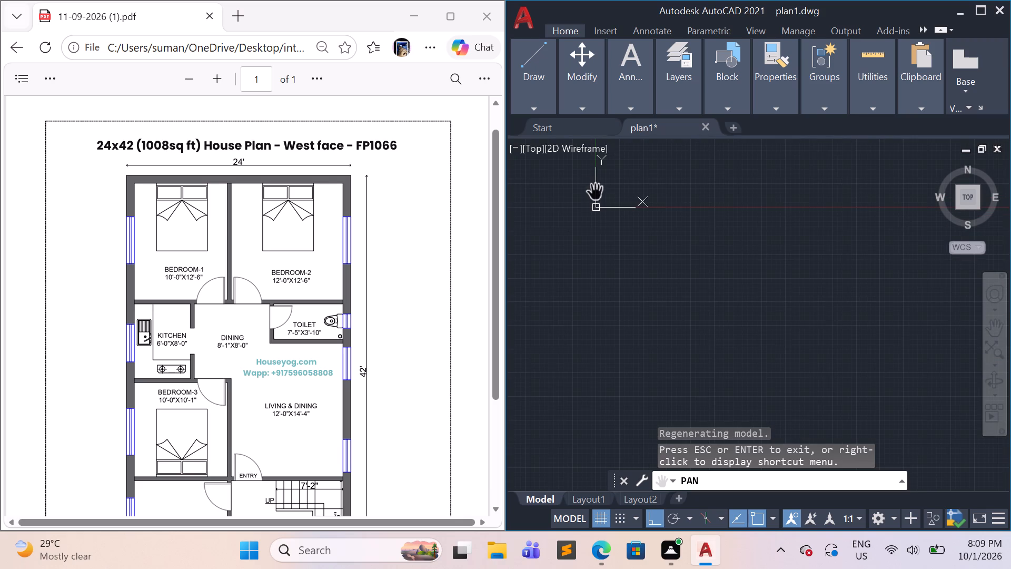
pyautogui.keyDown('ctrl'); pyautogui.scroll(6, 601, 207); pyautogui.keyUp('ctrl')
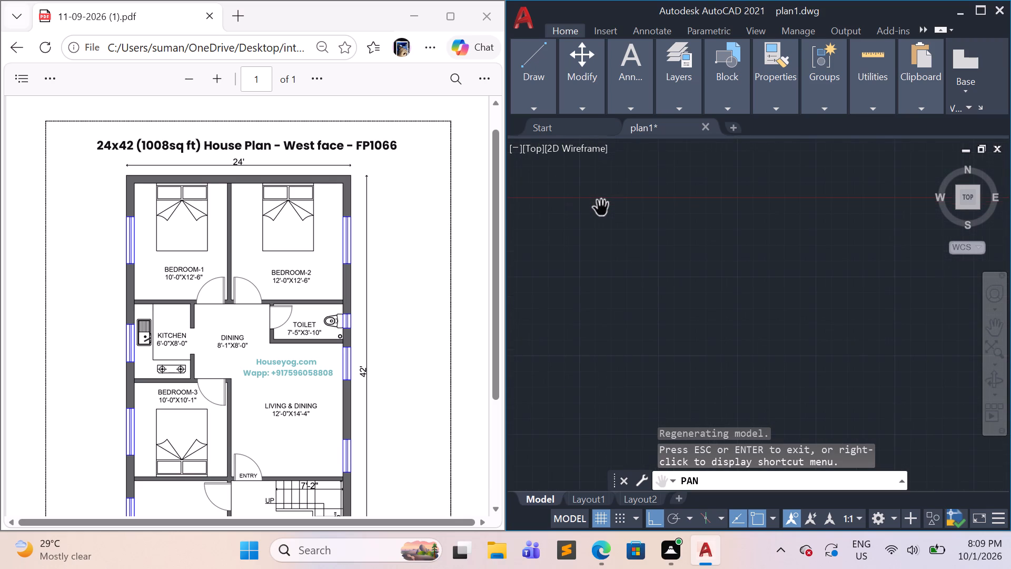
pyautogui.moveTo(601, 207); pyautogui.dragTo(820, 244)
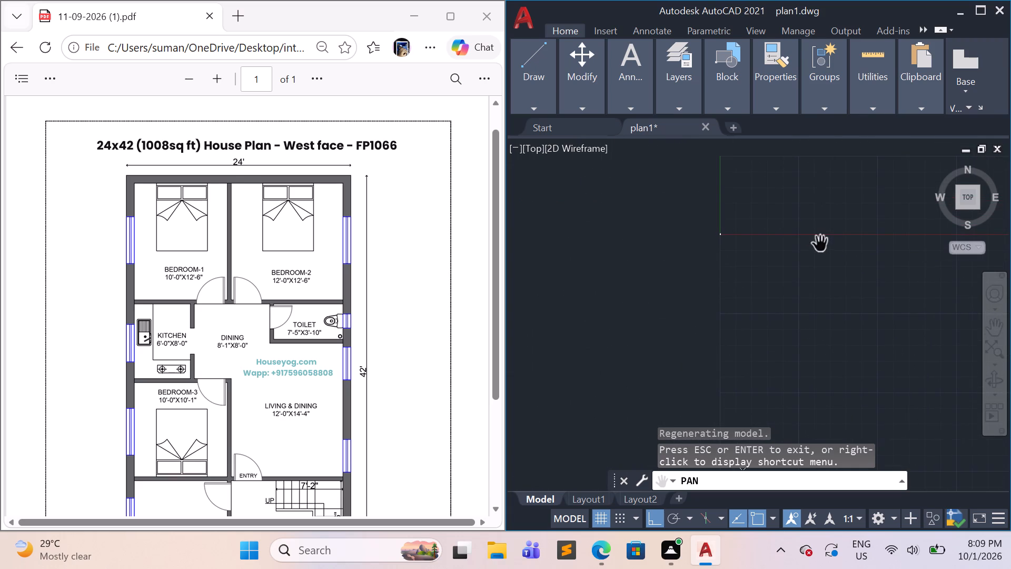
pyautogui.keyDown('ctrl'); pyautogui.scroll(3, 718, 240); pyautogui.keyUp('ctrl')
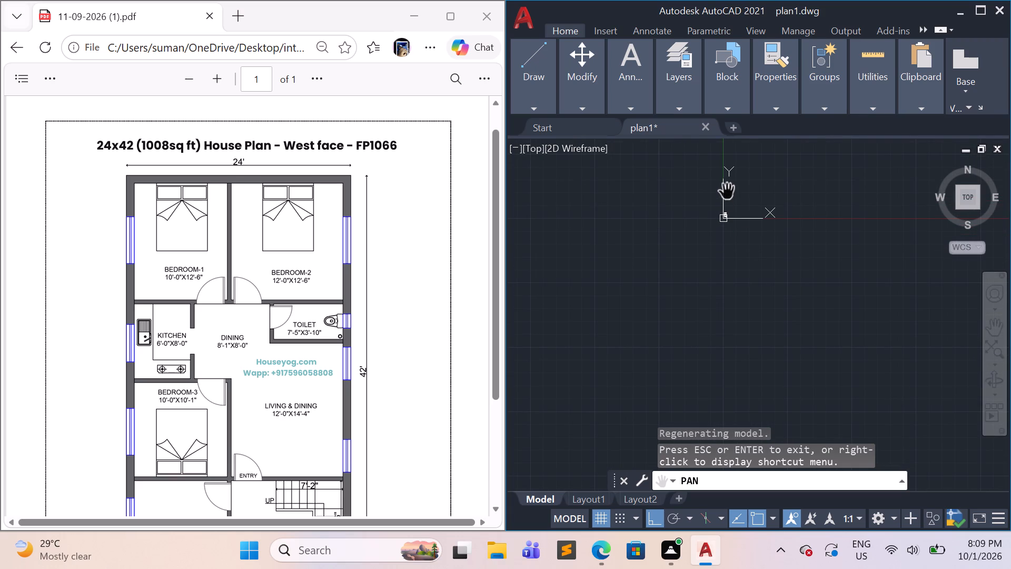
pyautogui.keyDown('ctrl'); pyautogui.scroll(1, 691, 170); pyautogui.keyUp('ctrl')
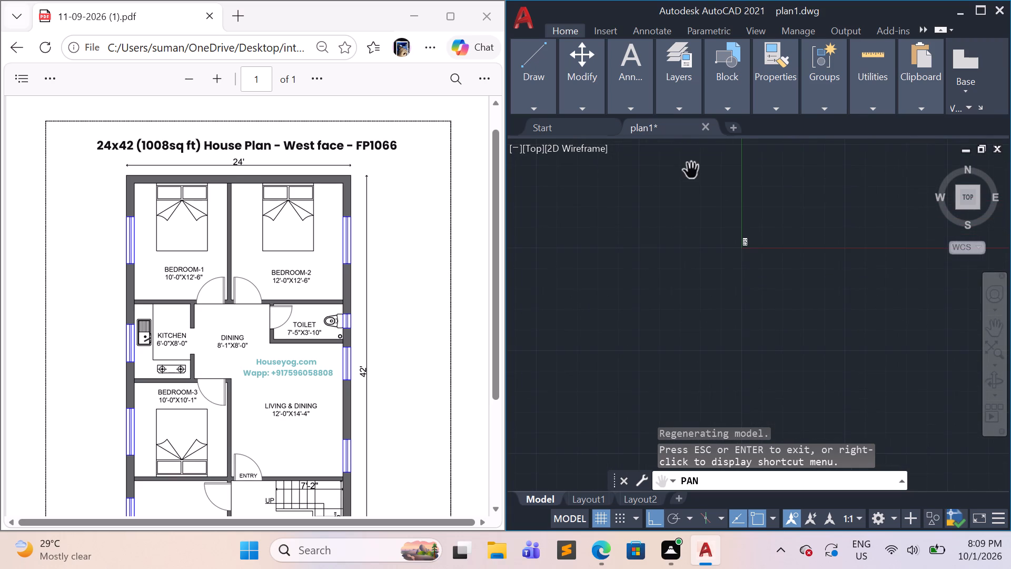
pyautogui.scroll(1, 712, 203)
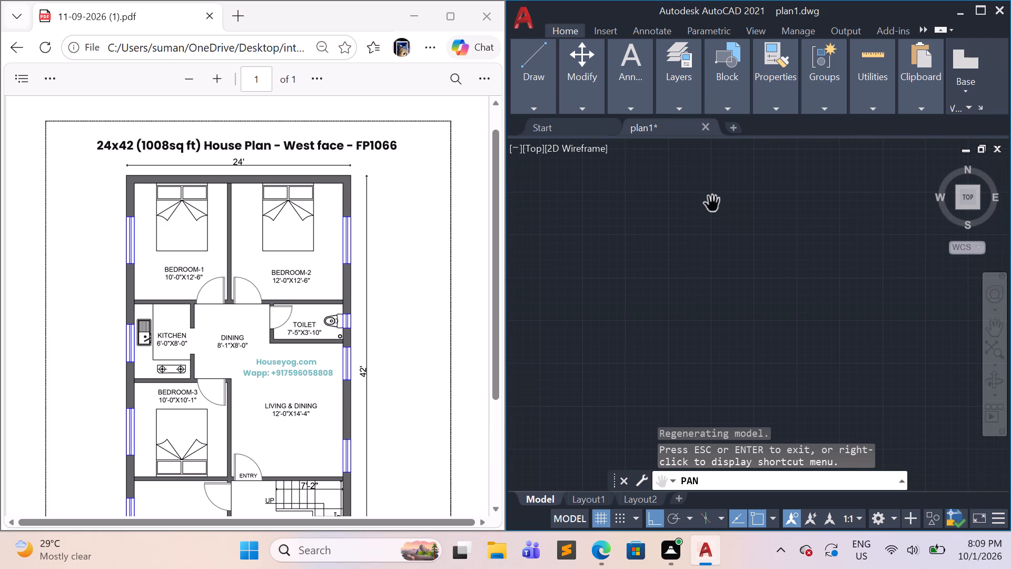
pyautogui.keyDown('ctrl'); pyautogui.scroll(-1, 712, 203); pyautogui.keyUp('ctrl')
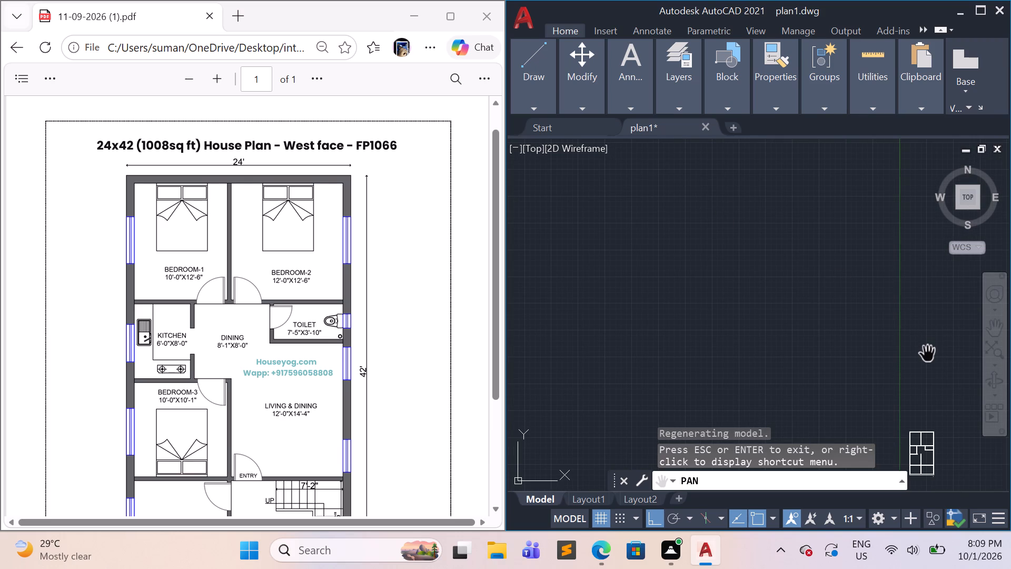
pyautogui.moveTo(923, 356); pyautogui.dragTo(734, 254)
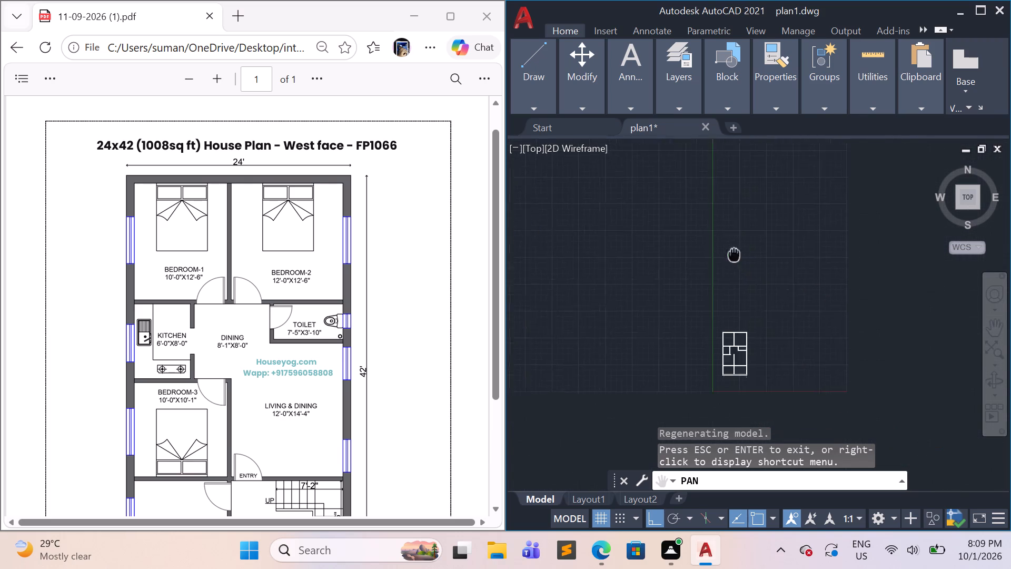
pyautogui.moveTo(734, 254); pyautogui.dragTo(698, 211)
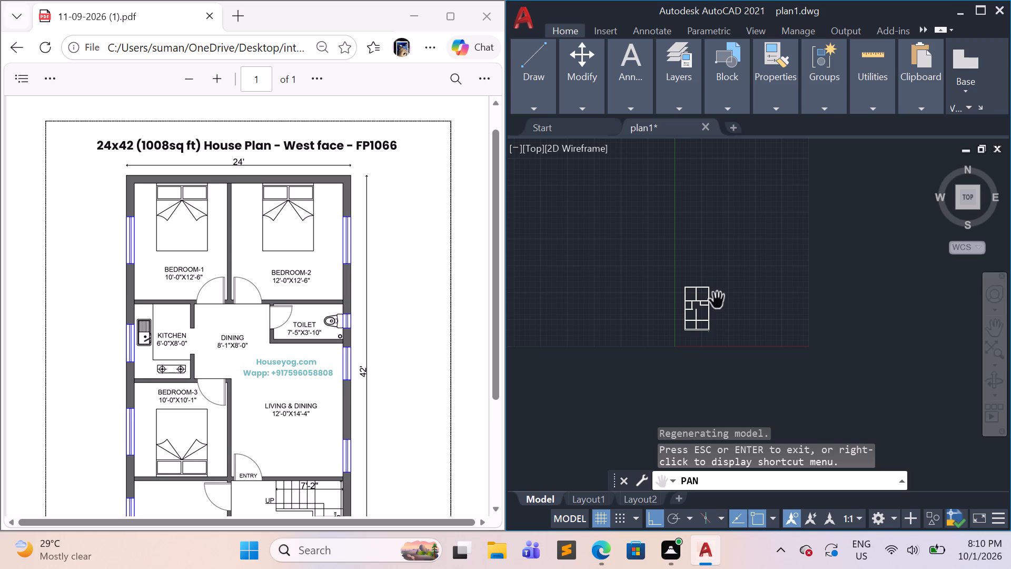
pyautogui.keyDown('ctrl'); pyautogui.scroll(3, 717, 300); pyautogui.keyUp('ctrl')
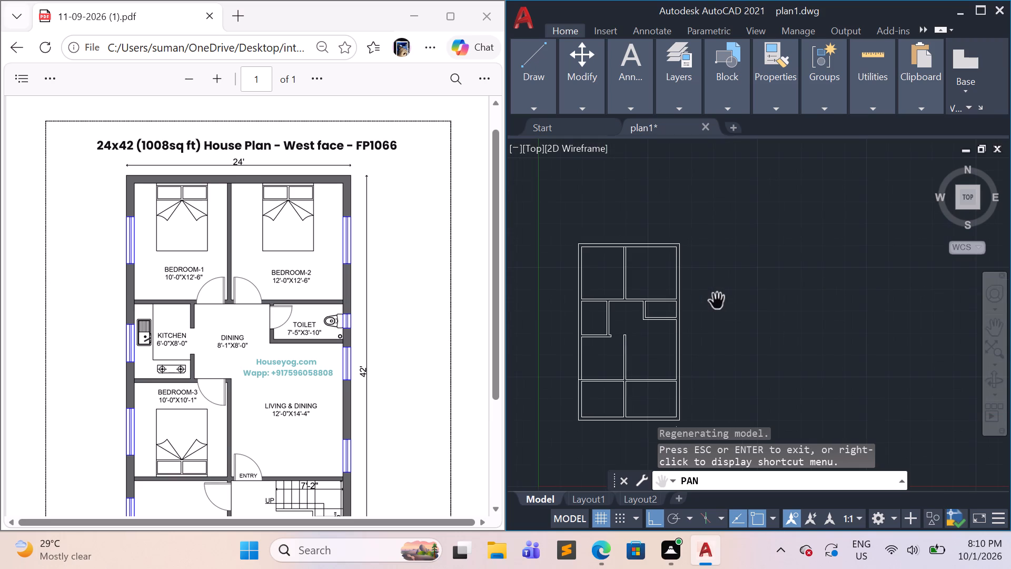
pyautogui.moveTo(717, 300); pyautogui.dragTo(774, 274)
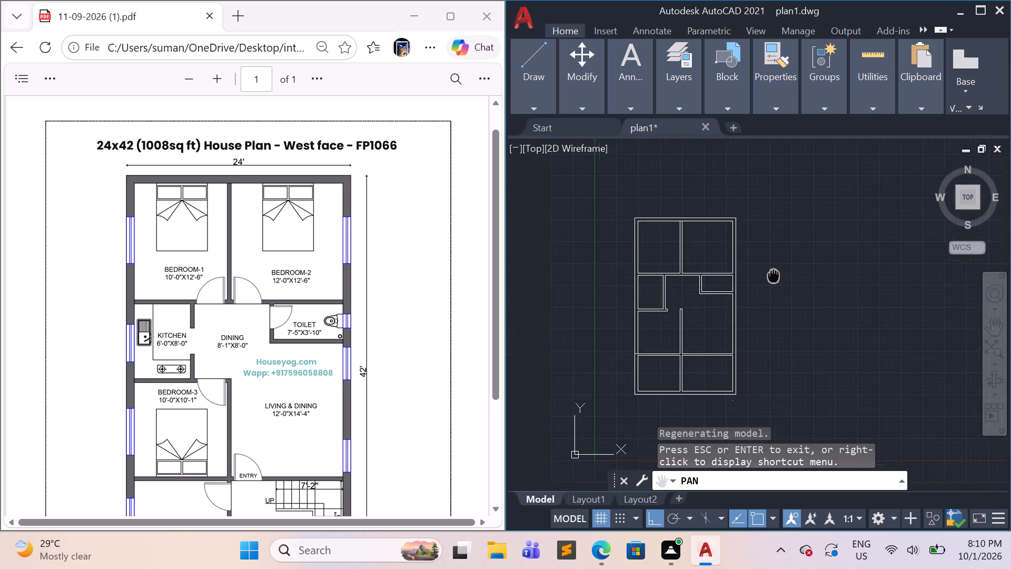
pyautogui.moveTo(774, 274); pyautogui.dragTo(835, 248)
pyautogui.hscroll(1, 835, 248)
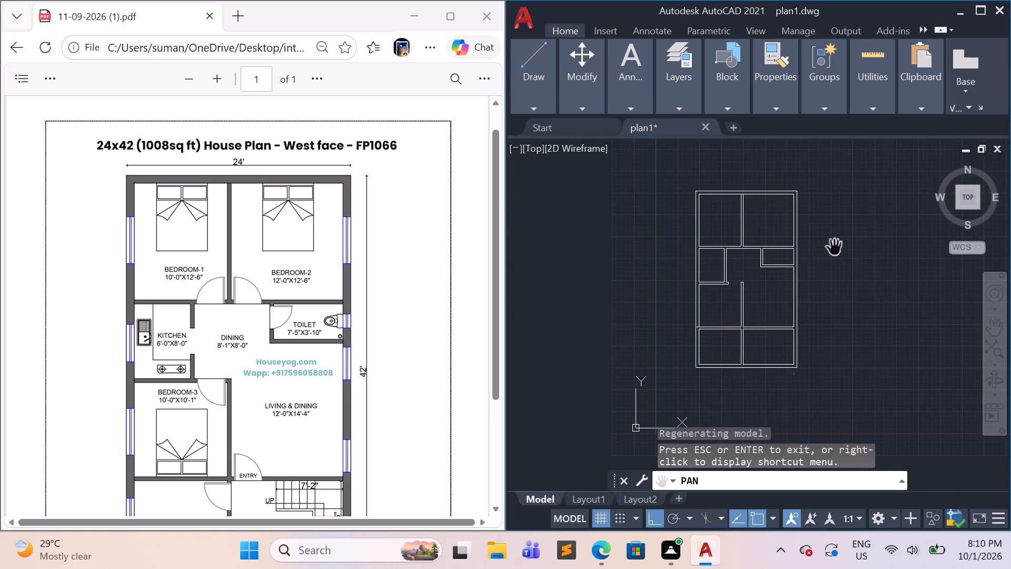
pyautogui.keyDown('ctrl'); pyautogui.scroll(2, 835, 248); pyautogui.keyUp('ctrl')
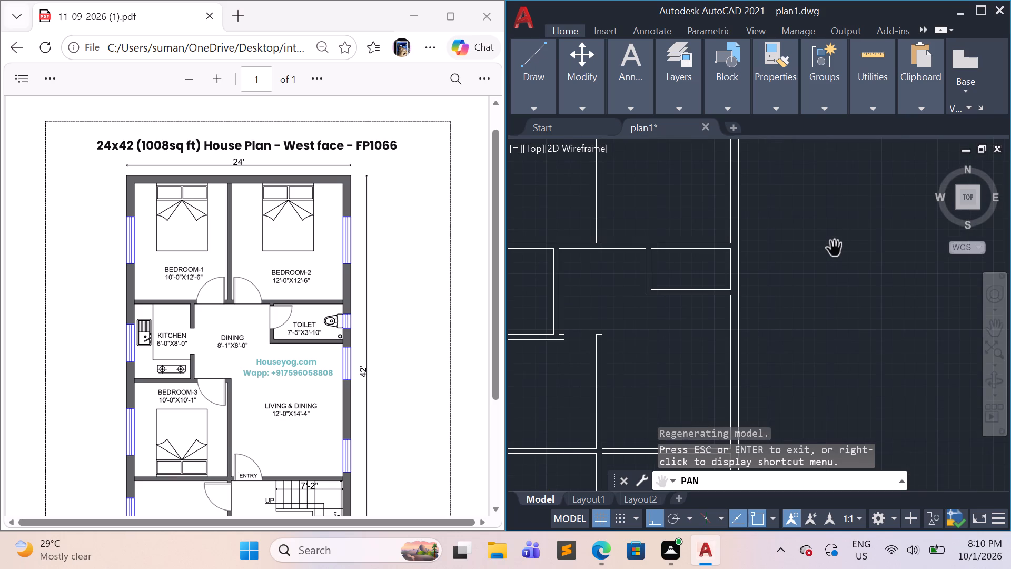
pyautogui.keyDown('ctrl'); pyautogui.scroll(-1, 835, 248); pyautogui.keyUp('ctrl')
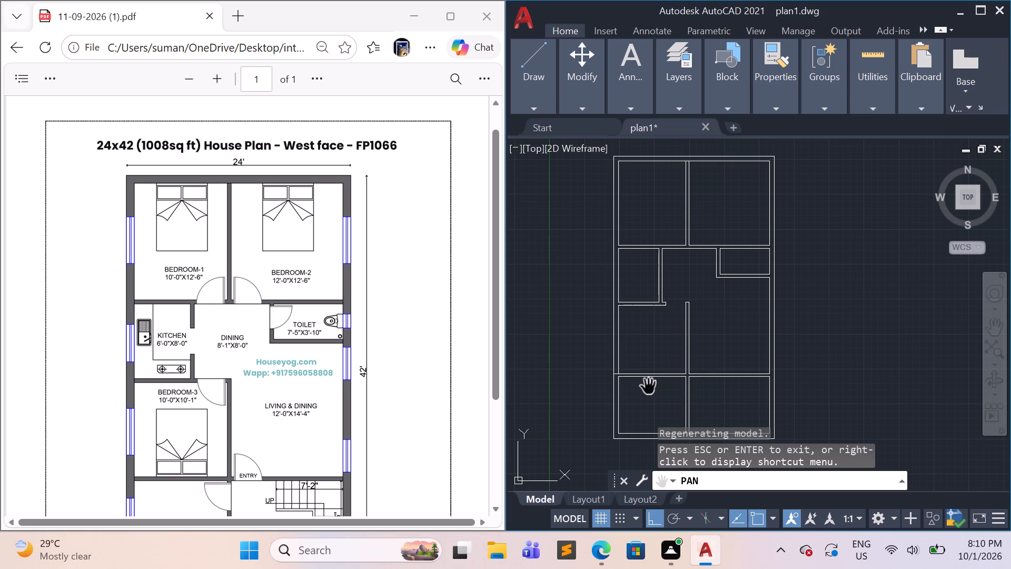
# Trim away both lines of Bedroom-3's bottom wall between the left outer wall and the central wall.
pyautogui.write('trr')
pyautogui.press('Escape')
pyautogui.press('r')
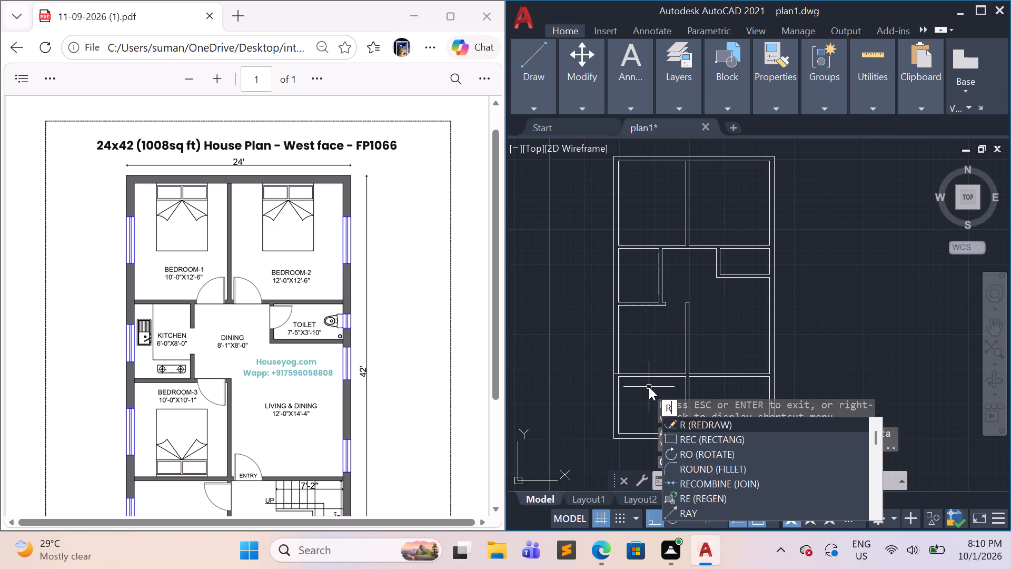
pyautogui.press('BackSpace')
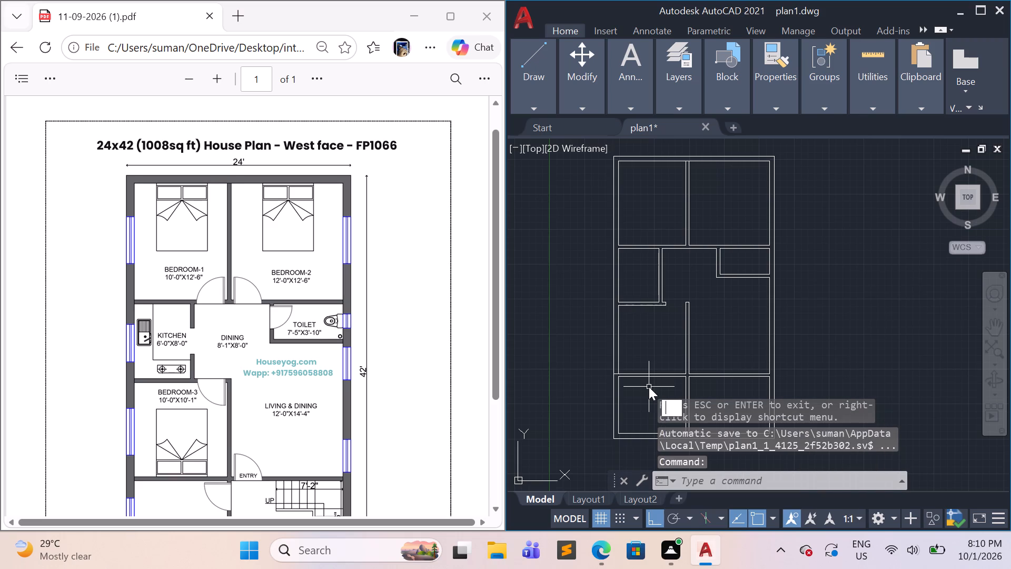
pyautogui.write('tr')
pyautogui.press('Return')
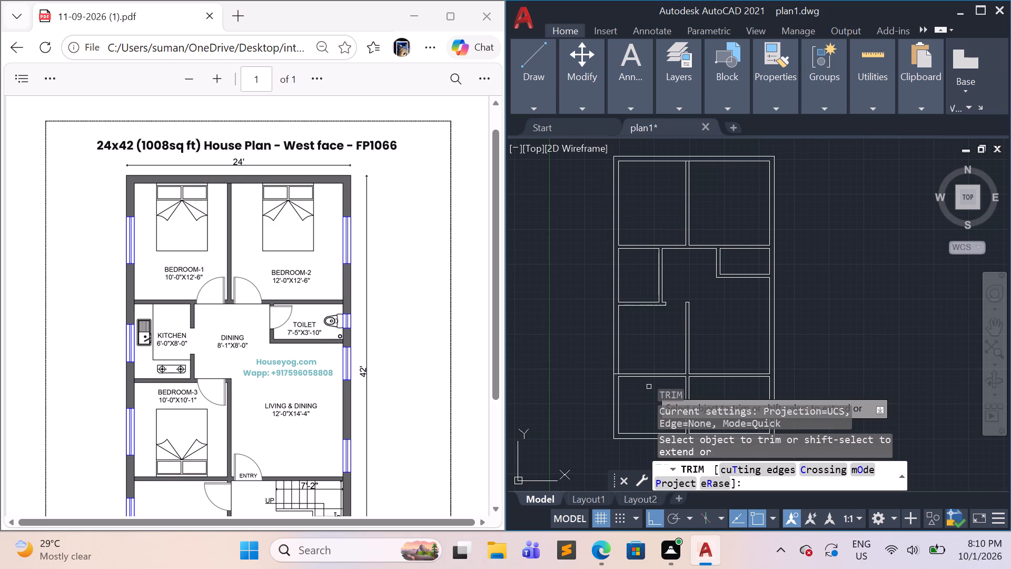
pyautogui.moveTo(649, 387); pyautogui.dragTo(642, 365)
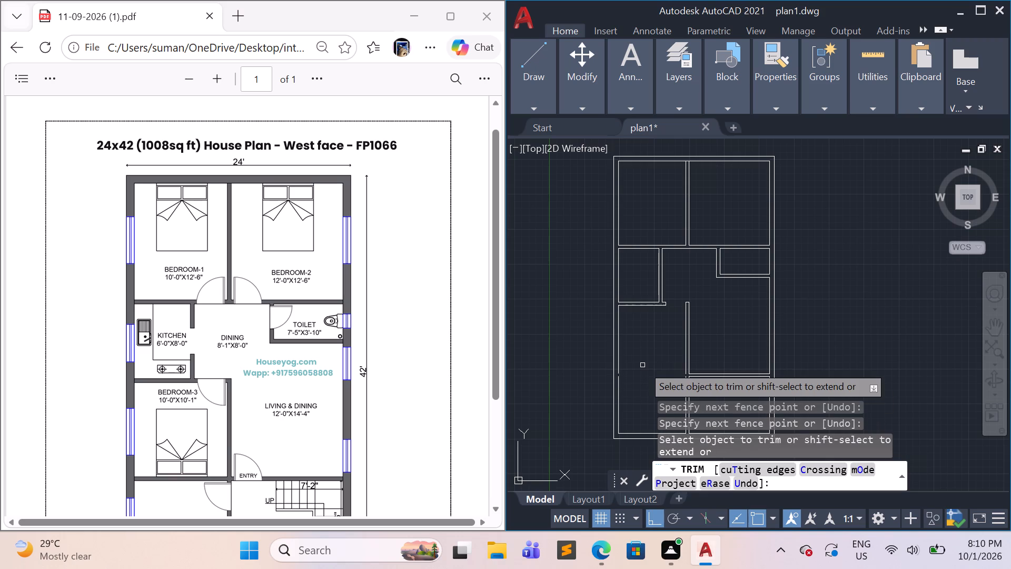
pyautogui.press('Escape')
pyautogui.press('Escape')
pyautogui.press('Escape')
pyautogui.press('Escape')
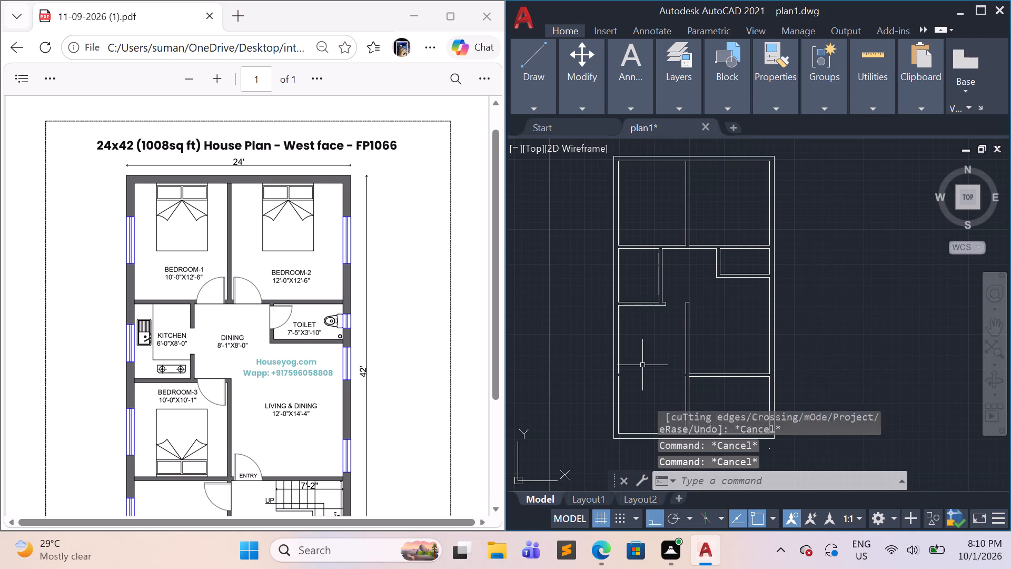
# Offset Bedroom-3's top wall line 10'-1" downward to set the room's bottom edge.
pyautogui.press('o')
pyautogui.press('Return')
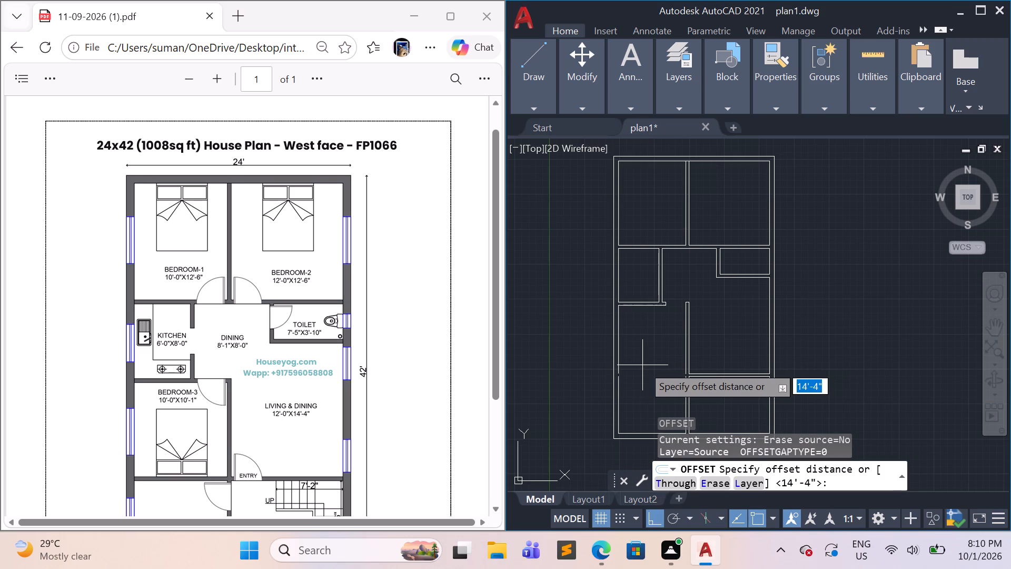
pyautogui.write("10'")
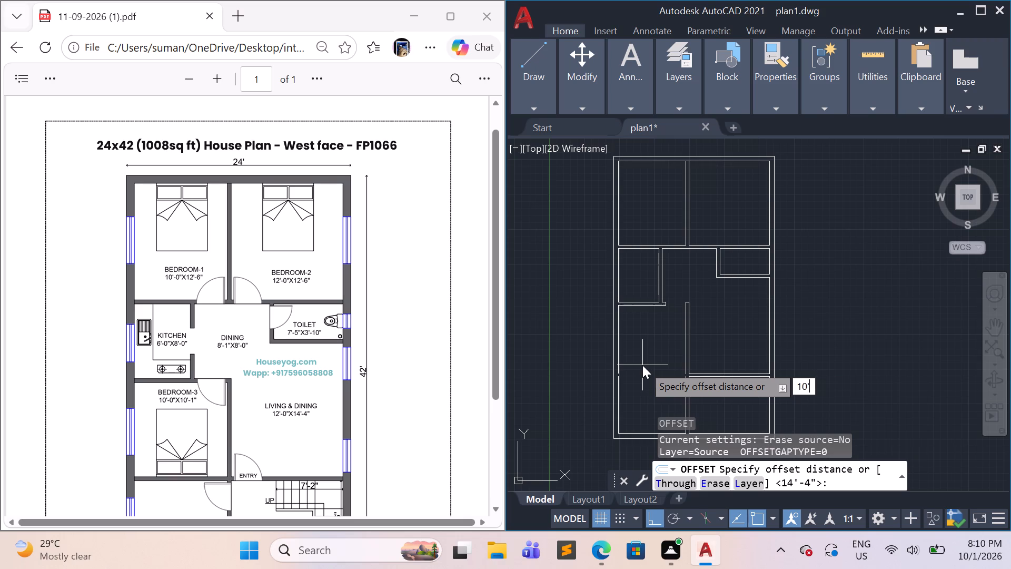
pyautogui.write('-1')
pyautogui.hotkey('shift', '"')
pyautogui.press('Return')
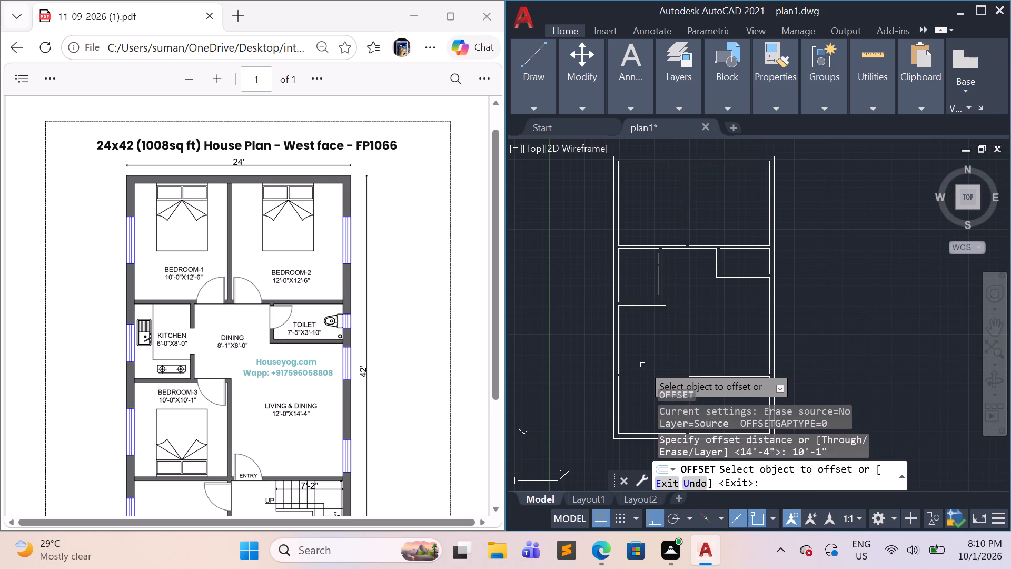
pyautogui.click(643, 305)
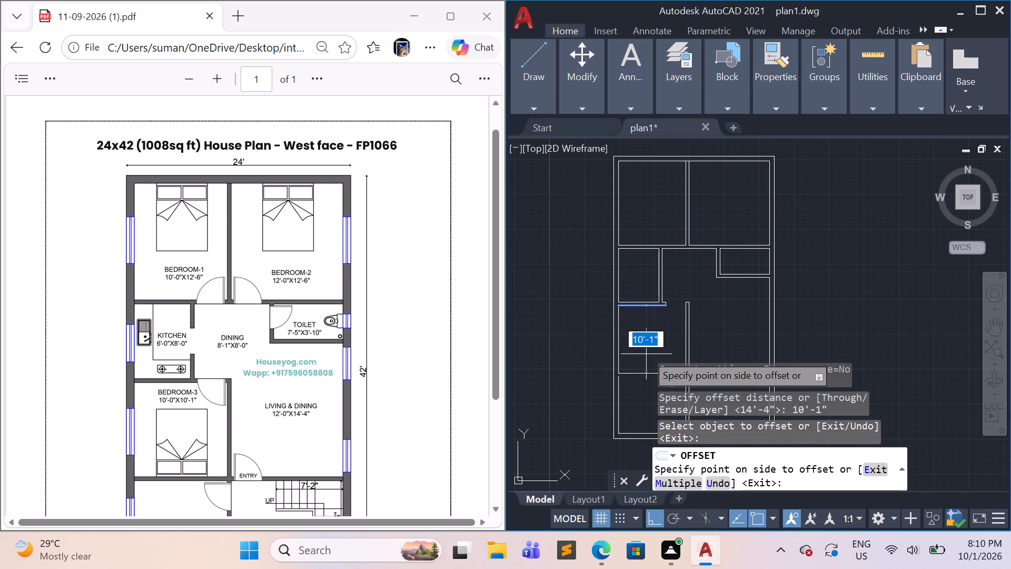
pyautogui.click(647, 388)
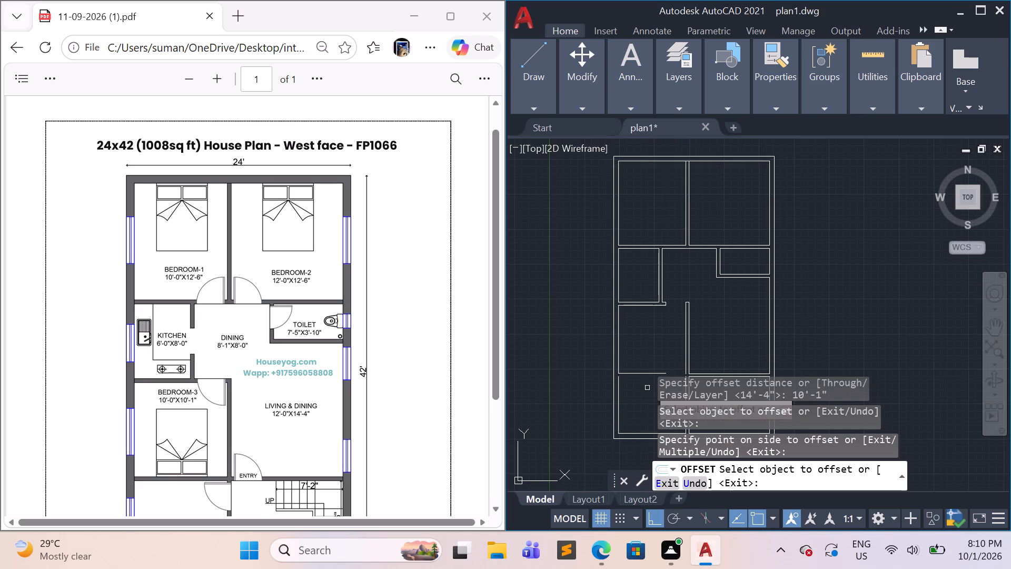
pyautogui.doubleClick(645, 356)
pyautogui.press('Escape')
pyautogui.press('Escape')
pyautogui.press('Escape')
pyautogui.press('Escape')
pyautogui.press('Escape')
pyautogui.press('Escape')
pyautogui.press('Escape')
pyautogui.press('Escape')
pyautogui.press('Escape')
pyautogui.press('Escape')
pyautogui.press('Escape')
pyautogui.press('Escape')
pyautogui.press('Escape')
pyautogui.press('Escape')
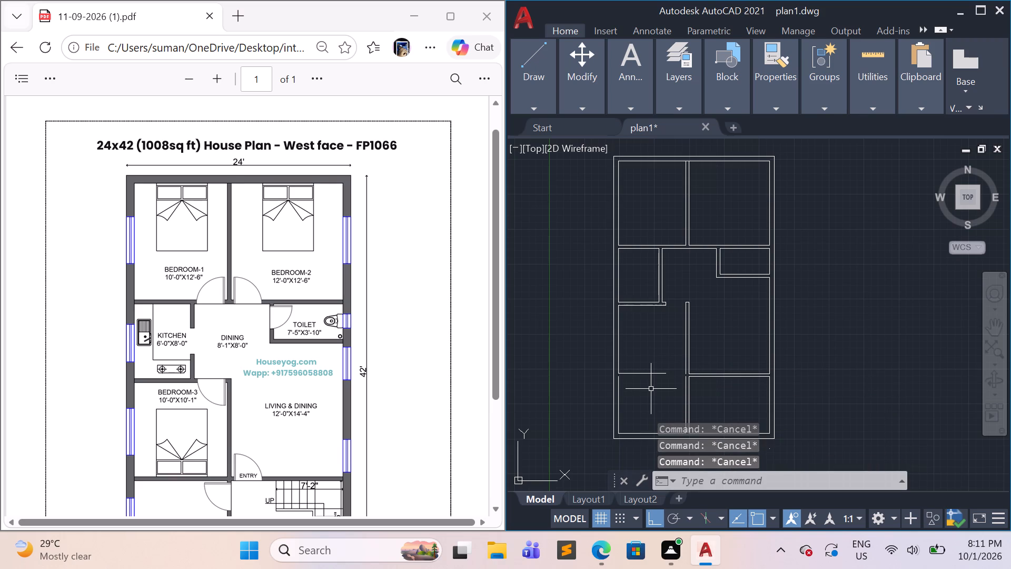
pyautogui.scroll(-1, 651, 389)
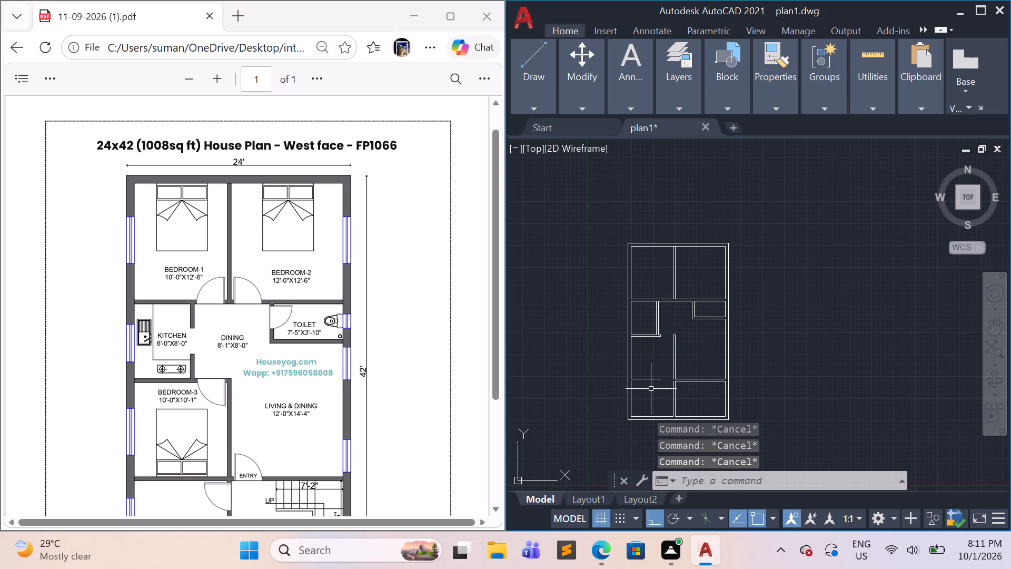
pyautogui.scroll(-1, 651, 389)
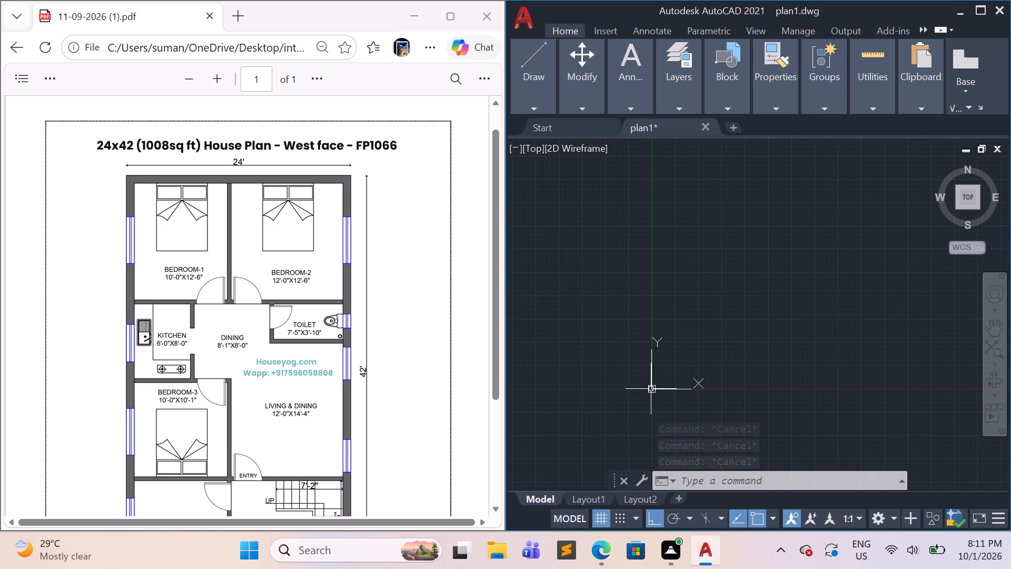
# Locate the floor plan again in the seemingly empty drawing area and bring its whole wall layout into view.
pyautogui.scroll(1, 651, 389)
pyautogui.scroll(-1, 651, 389)
pyautogui.scroll(1, 651, 389)
pyautogui.scroll(-1, 651, 389)
pyautogui.scroll(1, 651, 389)
pyautogui.scroll(-2, 651, 389)
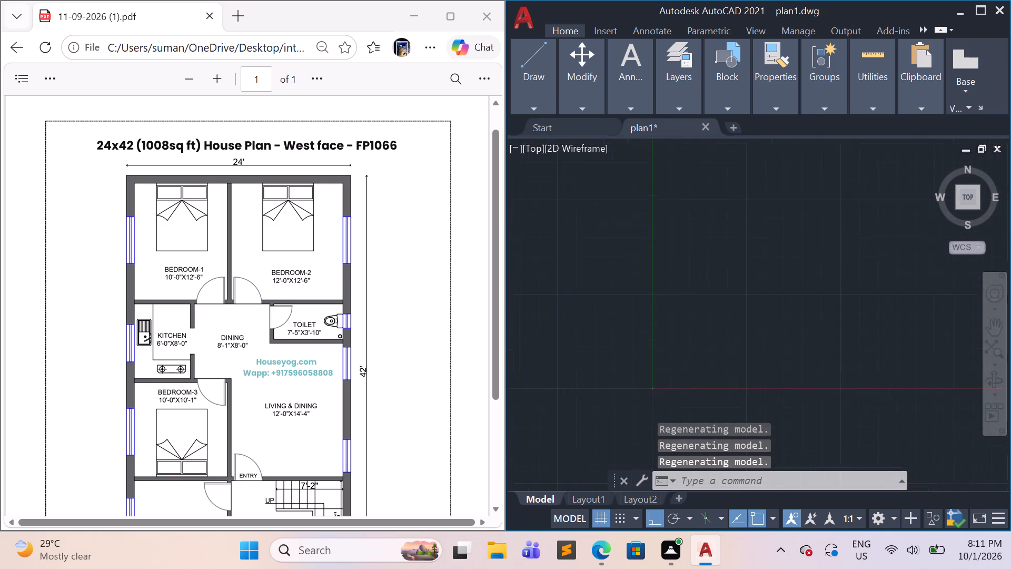
pyautogui.scroll(-1, 651, 389)
pyautogui.scroll(1, 651, 389)
pyautogui.keyDown('ctrl'); pyautogui.scroll(3, 651, 389); pyautogui.keyUp('ctrl')
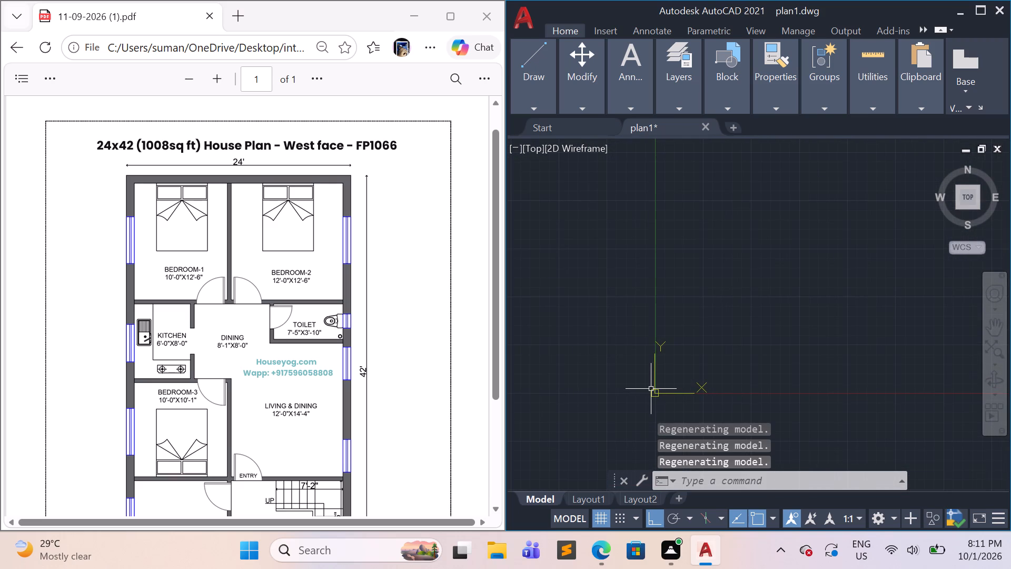
pyautogui.keyDown('ctrl'); pyautogui.scroll(4, 651, 389); pyautogui.keyUp('ctrl')
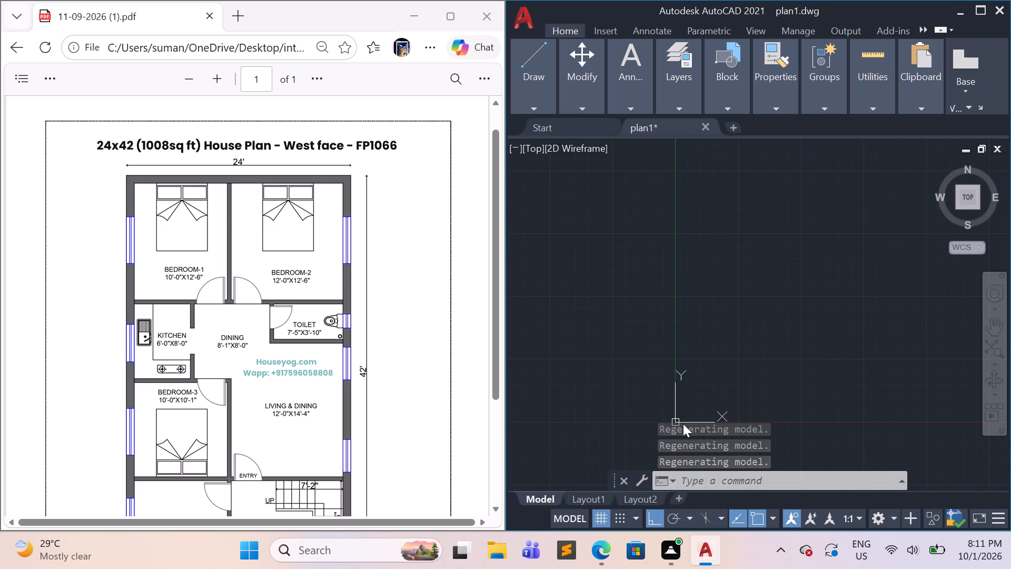
pyautogui.keyDown('ctrl'); pyautogui.scroll(3, 683, 424); pyautogui.keyUp('ctrl')
pyautogui.moveTo(683, 424); pyautogui.dragTo(698, 367)
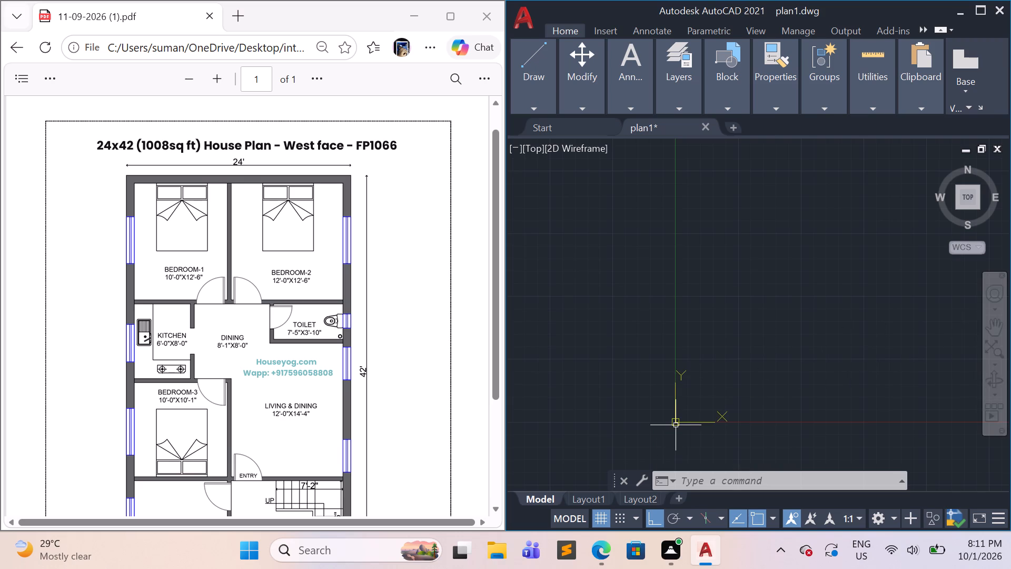
pyautogui.keyDown('ctrl'); pyautogui.scroll(8, 676, 425); pyautogui.keyUp('ctrl')
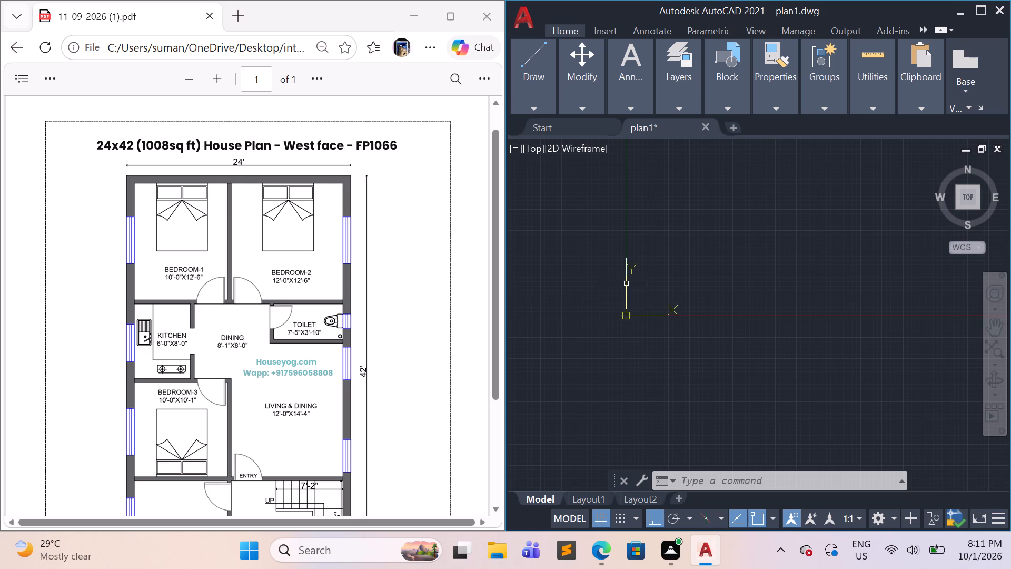
pyautogui.keyDown('ctrl'); pyautogui.scroll(2, 626, 283); pyautogui.keyUp('ctrl')
pyautogui.keyDown('ctrl'); pyautogui.scroll(3, 619, 347); pyautogui.keyUp('ctrl')
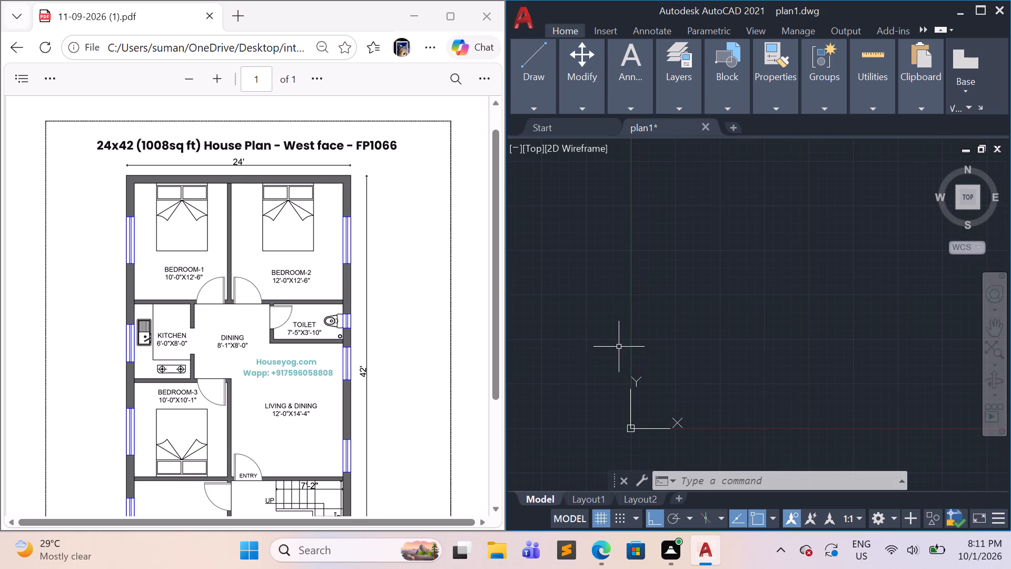
pyautogui.keyDown('ctrl'); pyautogui.scroll(8, 635, 432); pyautogui.keyUp('ctrl')
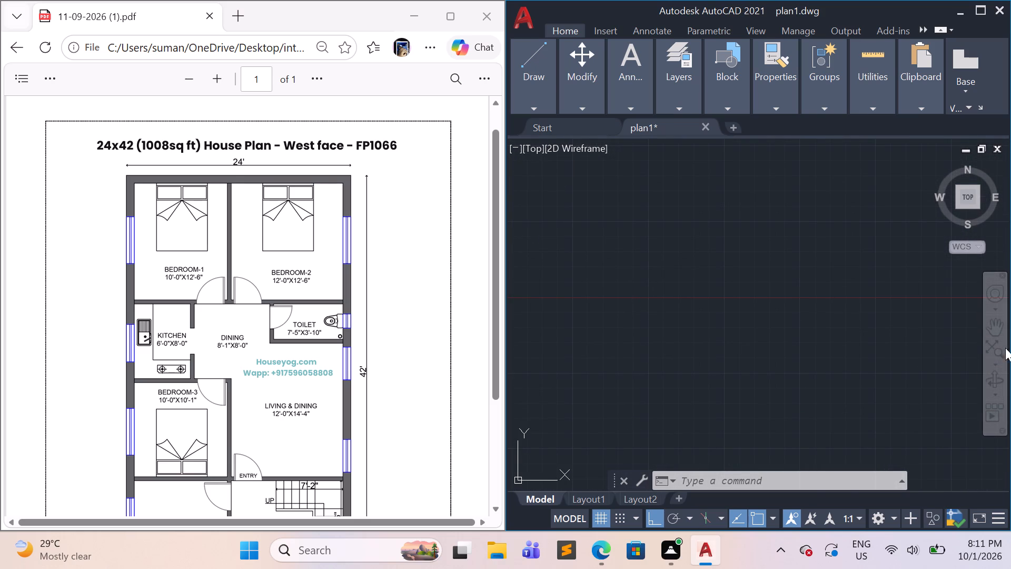
pyautogui.click(991, 328)
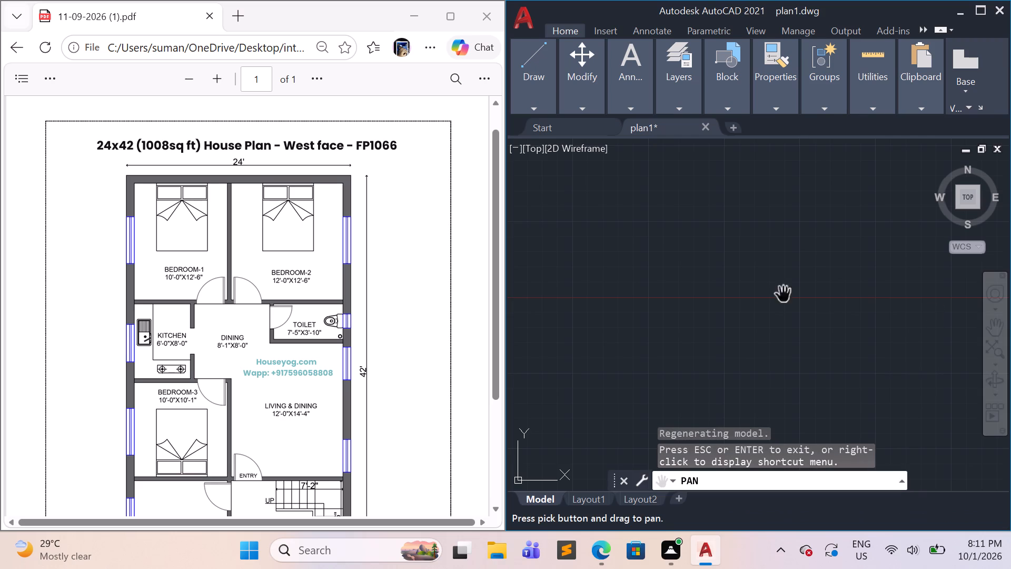
pyautogui.moveTo(744, 290); pyautogui.dragTo(1010, 340)
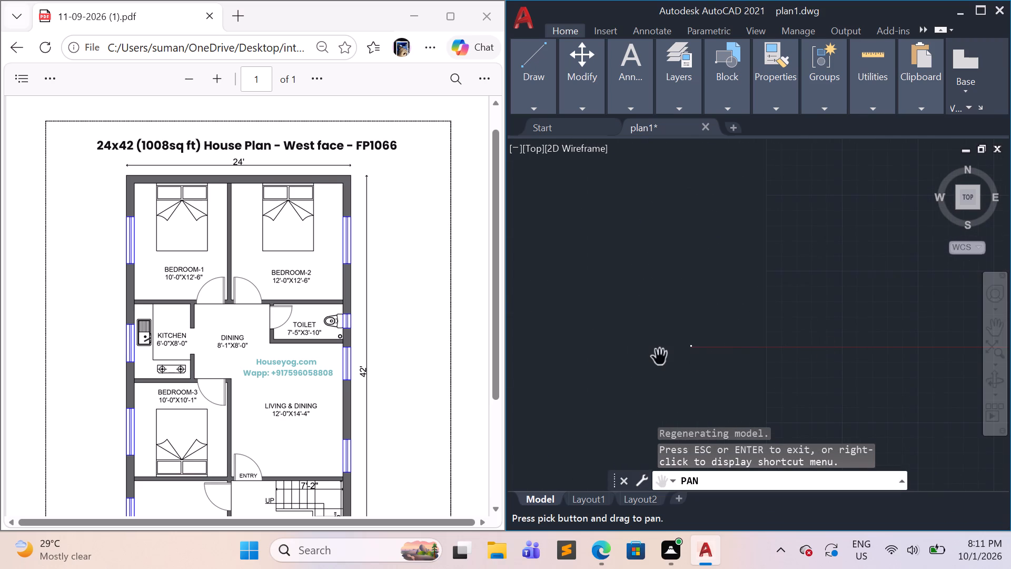
pyautogui.keyDown('ctrl'); pyautogui.scroll(1, 691, 348); pyautogui.keyUp('ctrl')
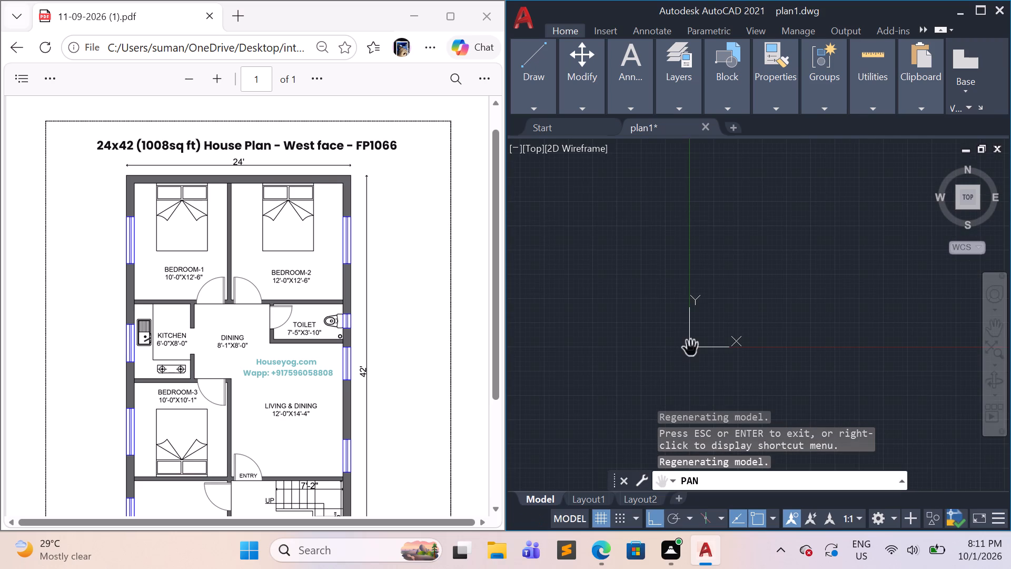
pyautogui.keyDown('ctrl'); pyautogui.scroll(6, 691, 348); pyautogui.keyUp('ctrl')
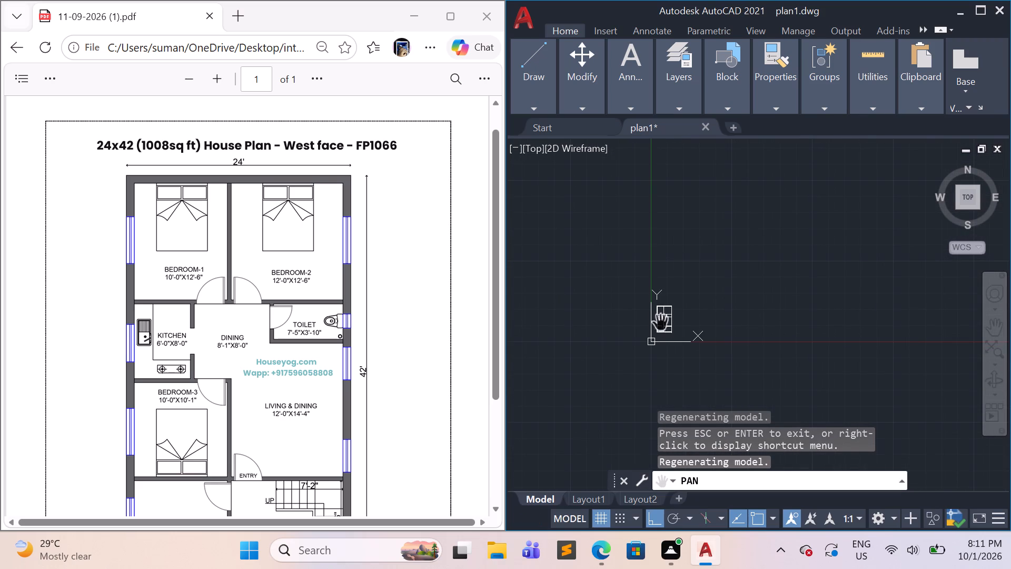
pyautogui.keyDown('ctrl'); pyautogui.scroll(5, 659, 322); pyautogui.keyUp('ctrl')
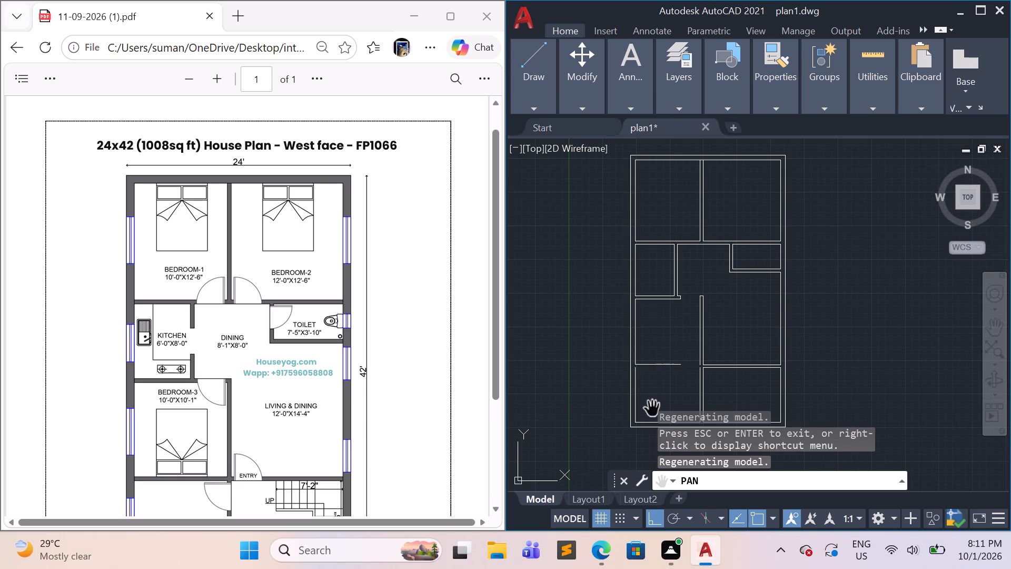
pyautogui.press('Escape')
pyautogui.press('Escape')
pyautogui.press('Escape')
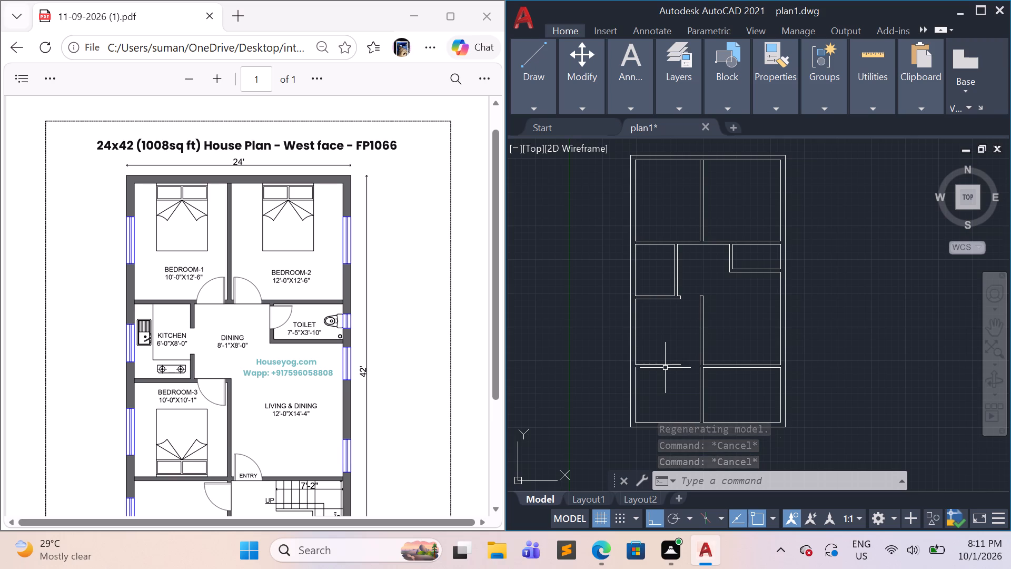
# Extend Bedroom-3's new bottom wall line to meet the central vertical wall.
pyautogui.write('ex')
pyautogui.press('Return')
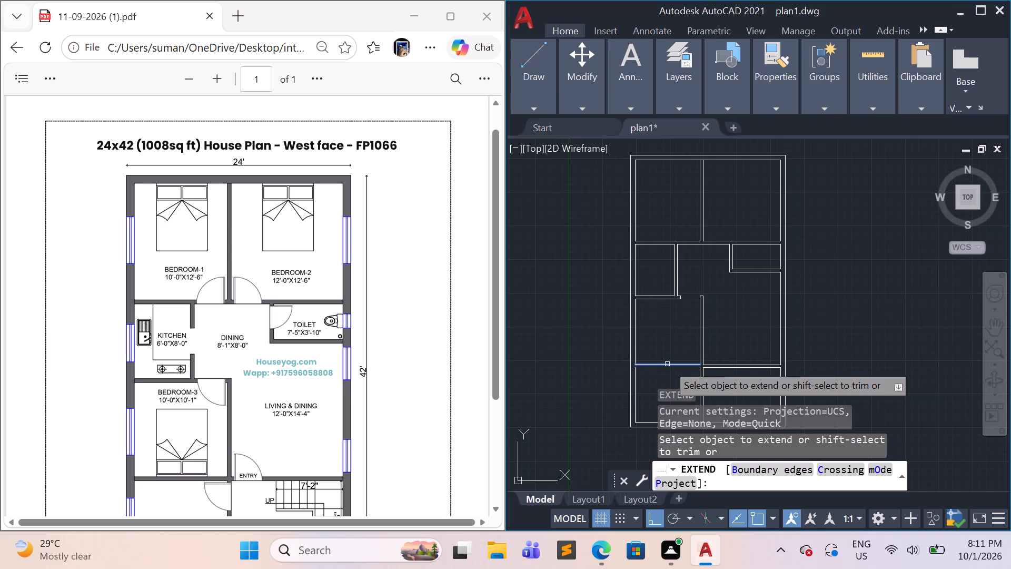
pyautogui.click(667, 364)
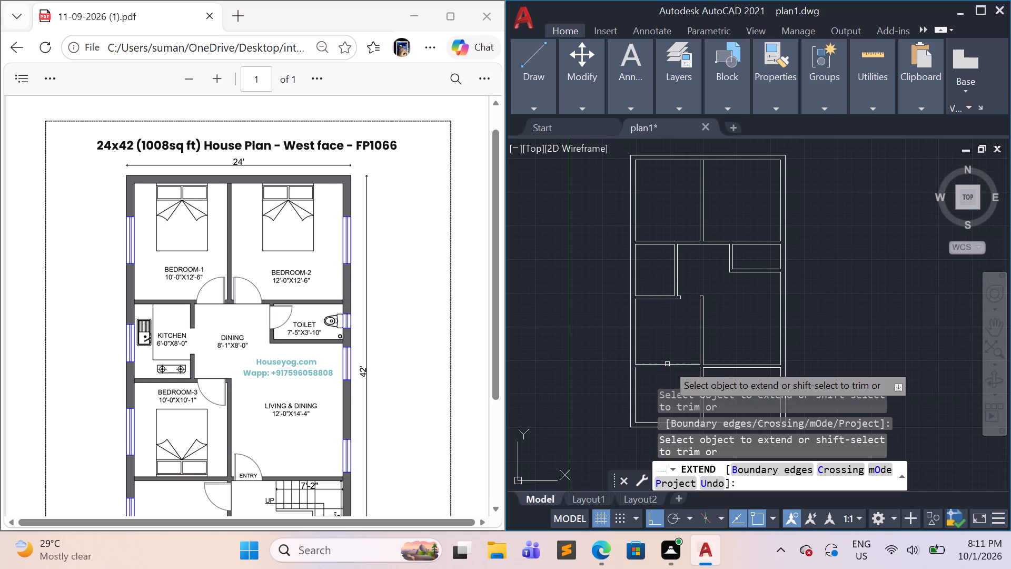
pyautogui.press('Escape')
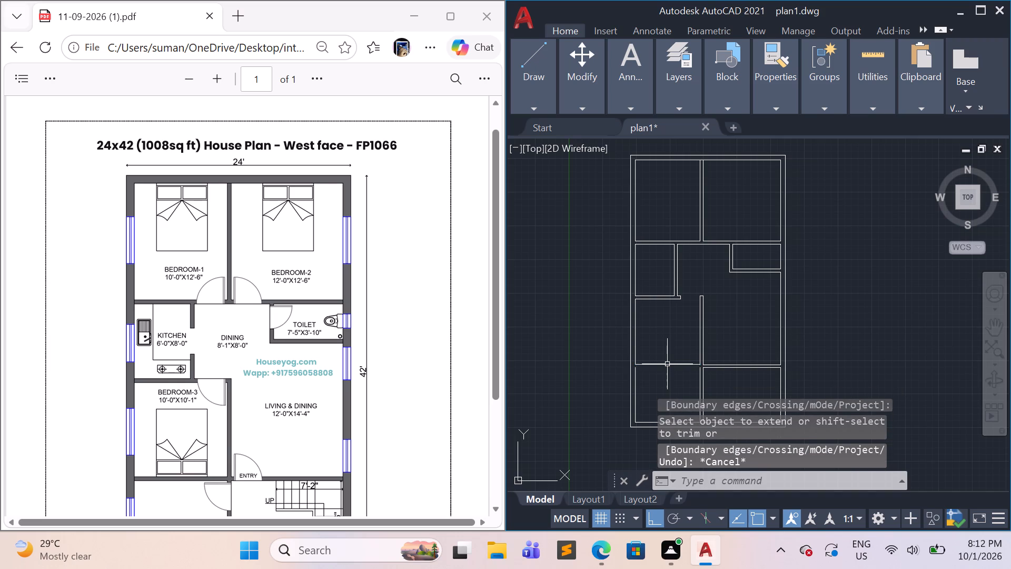
# Offset Bedroom-3's bottom wall line 6" downward to give the wall its thickness.
pyautogui.press('o')
pyautogui.press('Return')
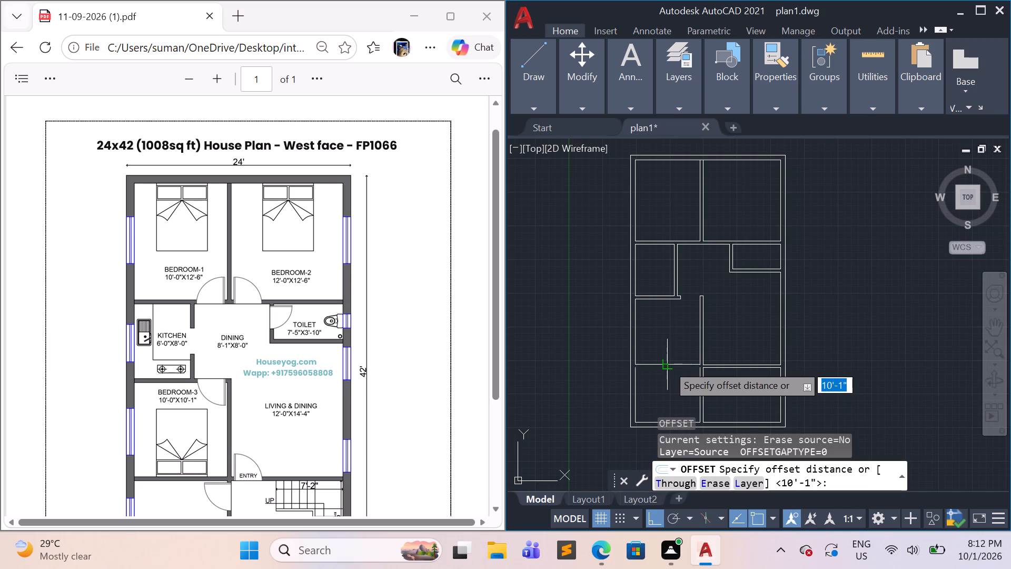
pyautogui.write('6"')
pyautogui.press('Return')
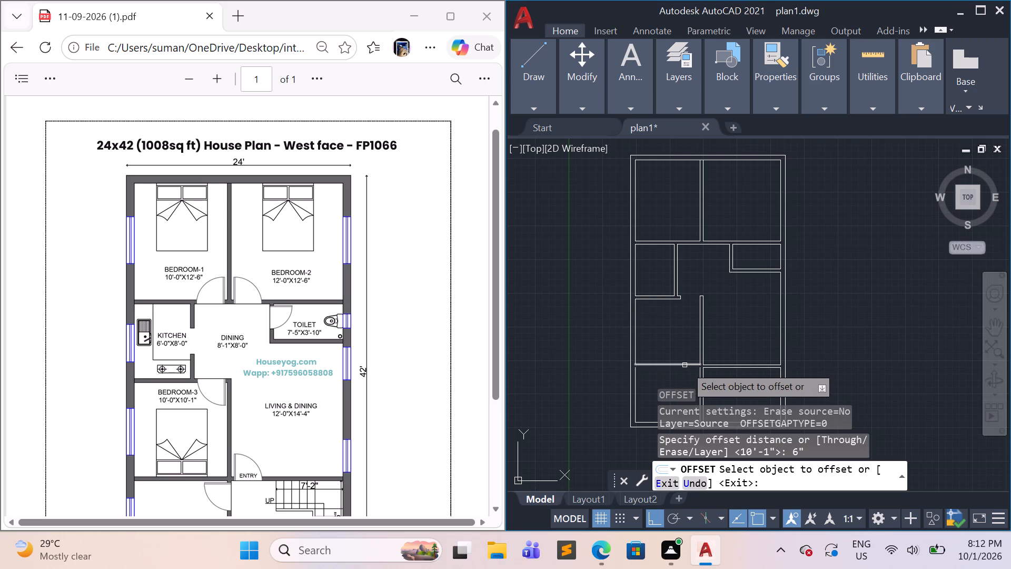
pyautogui.click(685, 365)
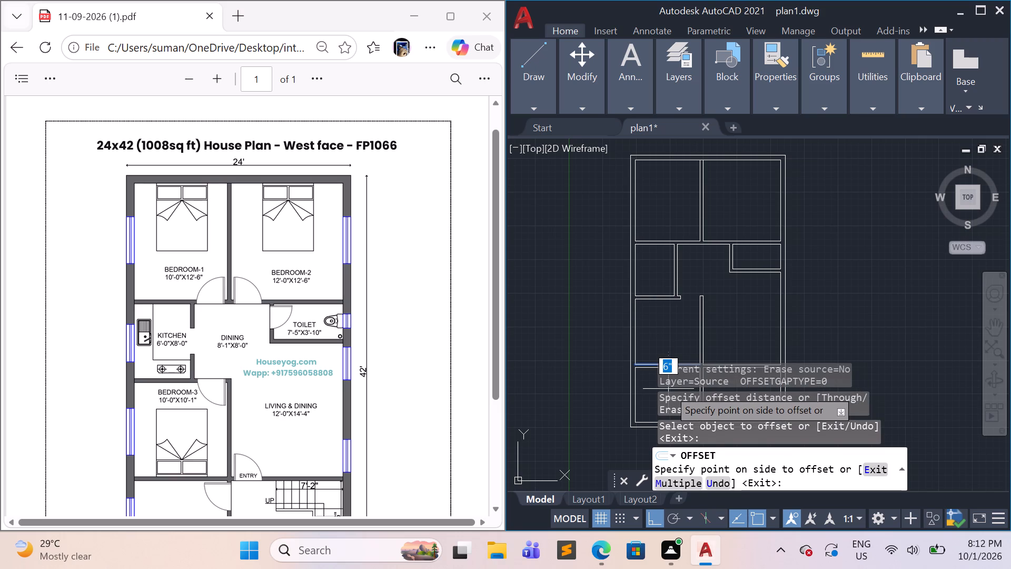
pyautogui.click(650, 395)
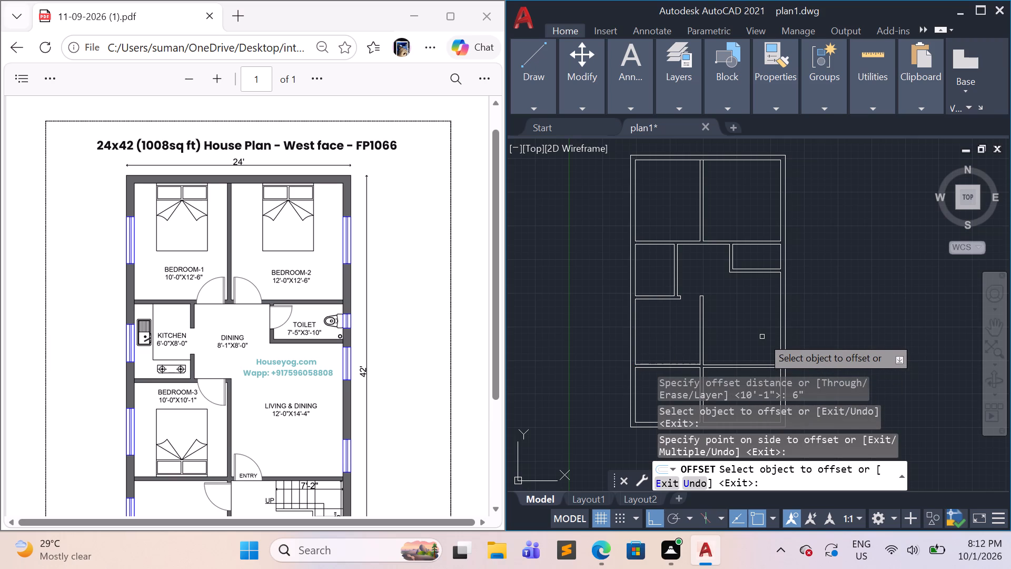
# Start a Quick measurement to check the room dimensions around Bedroom-3's redrawn bottom wall.
pyautogui.click(874, 111)
pyautogui.click(873, 165)
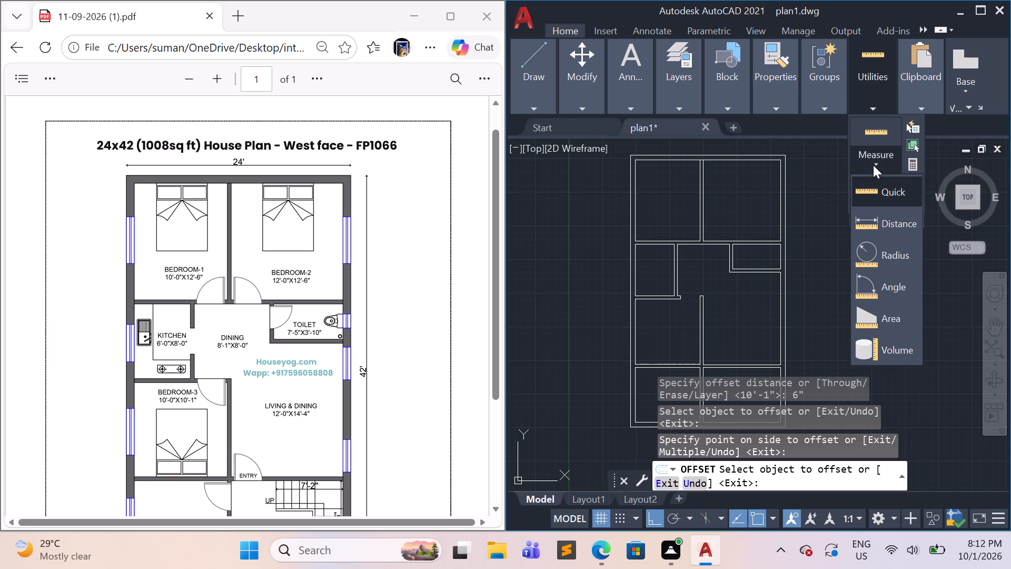
pyautogui.click(890, 201)
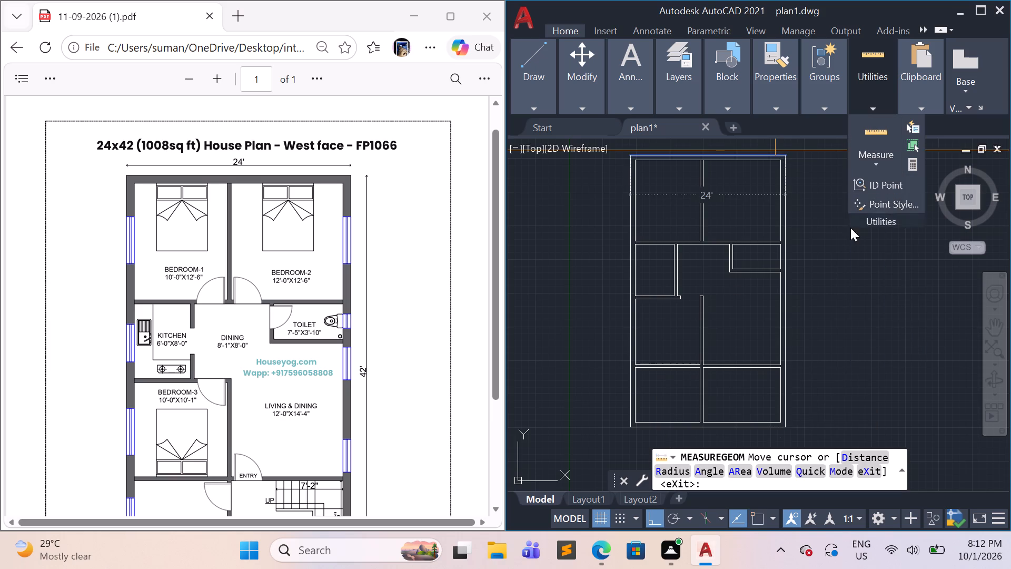
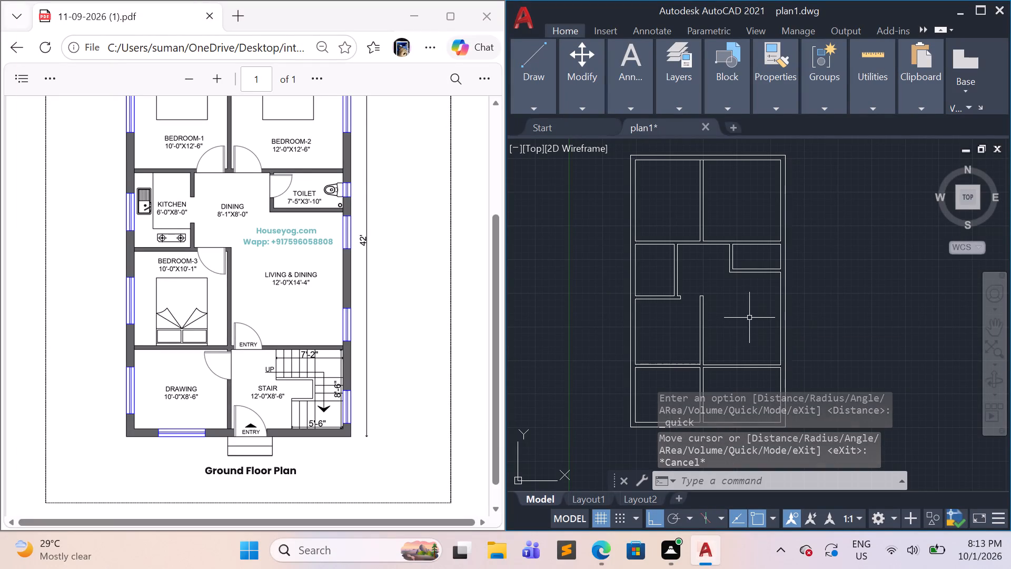
# Measure the thickness of the plan's bottom exterior wall at the stair room's lower right inner corner.
pyautogui.click(867, 109)
pyautogui.click(872, 165)
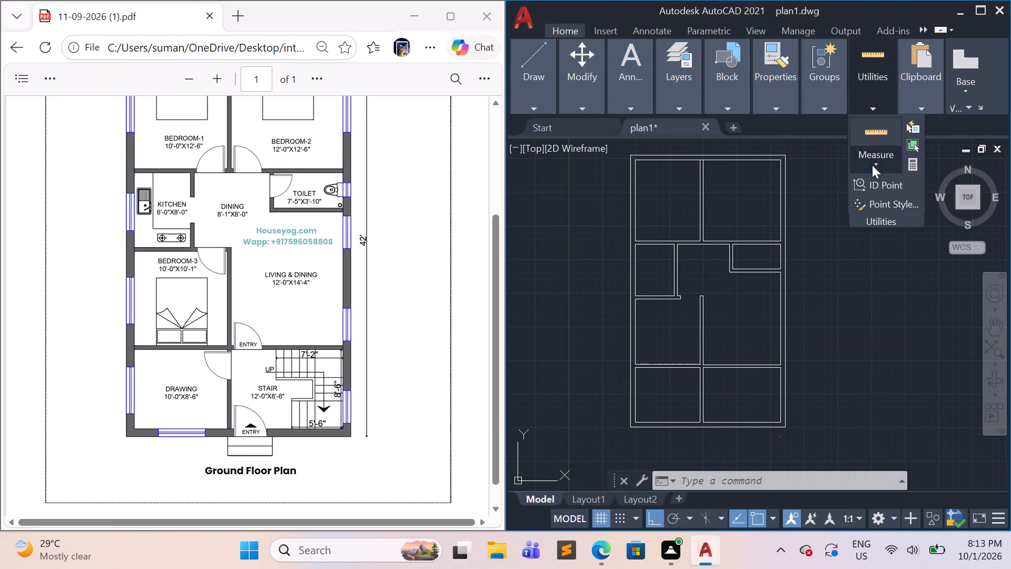
pyautogui.click(889, 219)
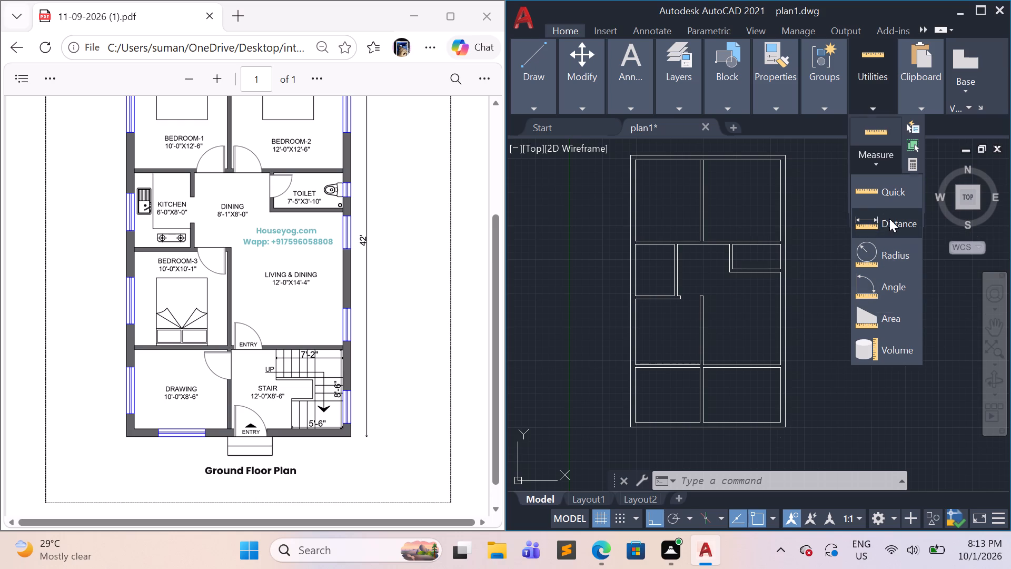
pyautogui.click(782, 421)
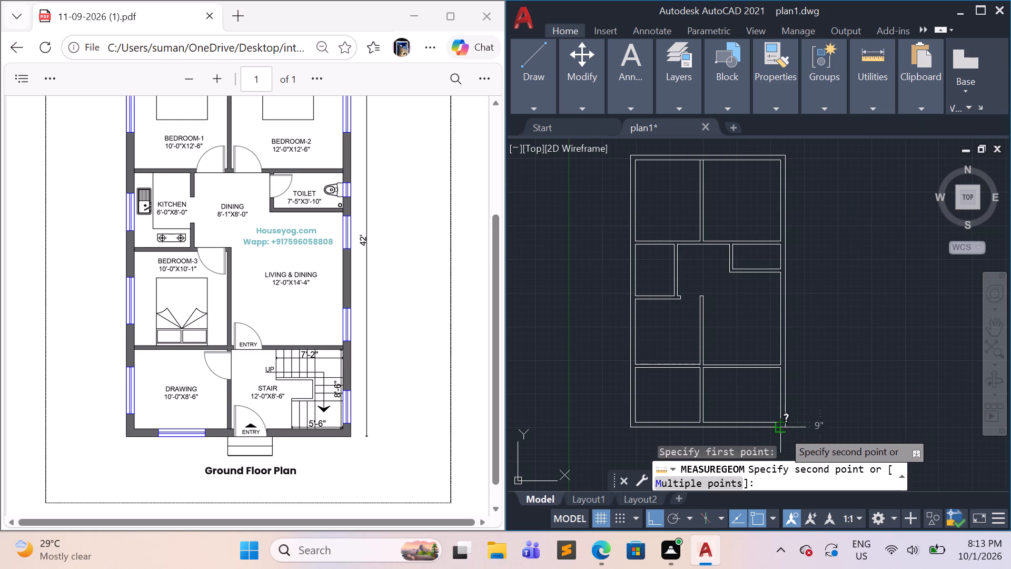
pyautogui.click(780, 428)
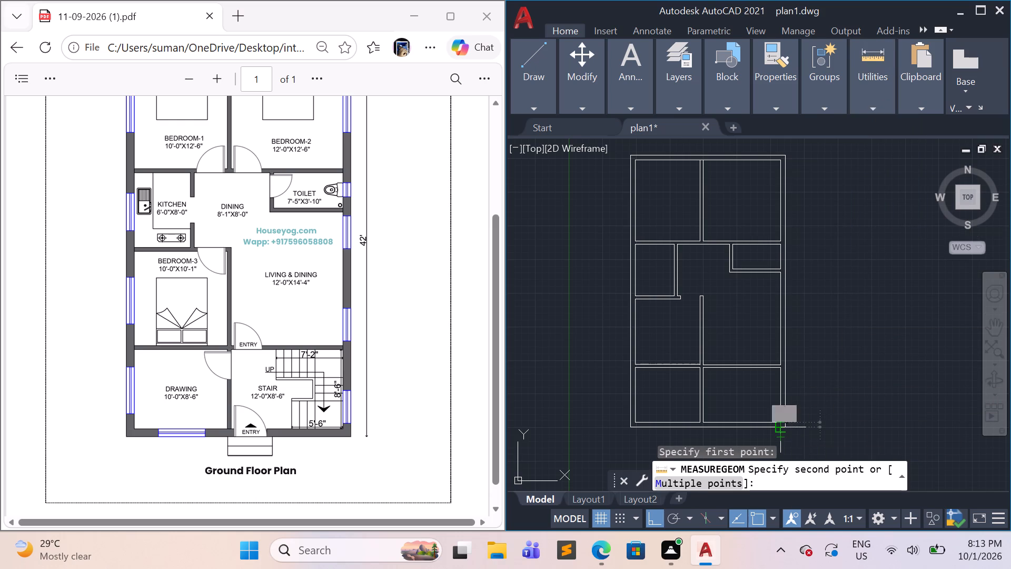
pyautogui.press('Escape')
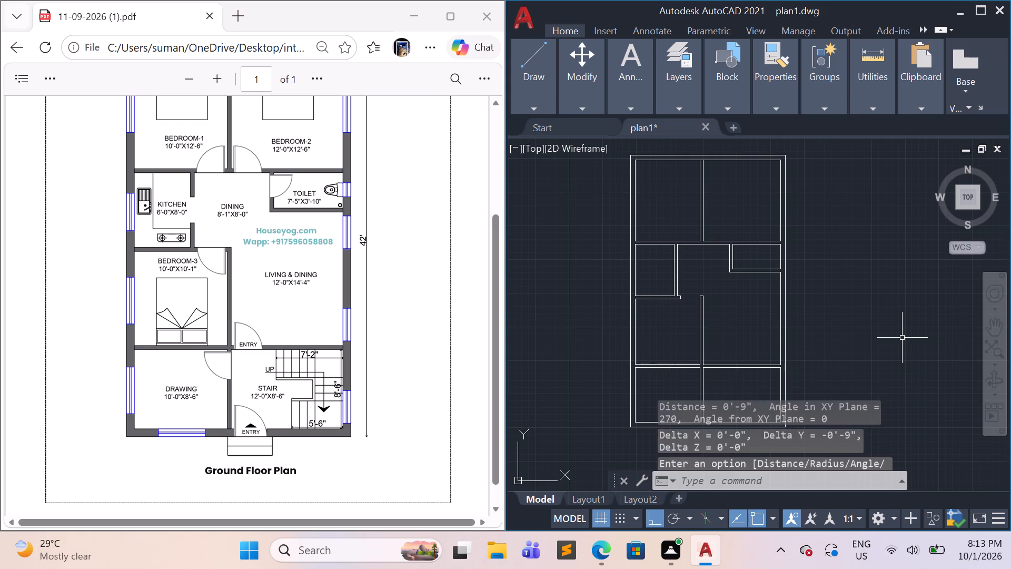
pyautogui.press('Escape')
pyautogui.press('Escape')
pyautogui.press('Escape')
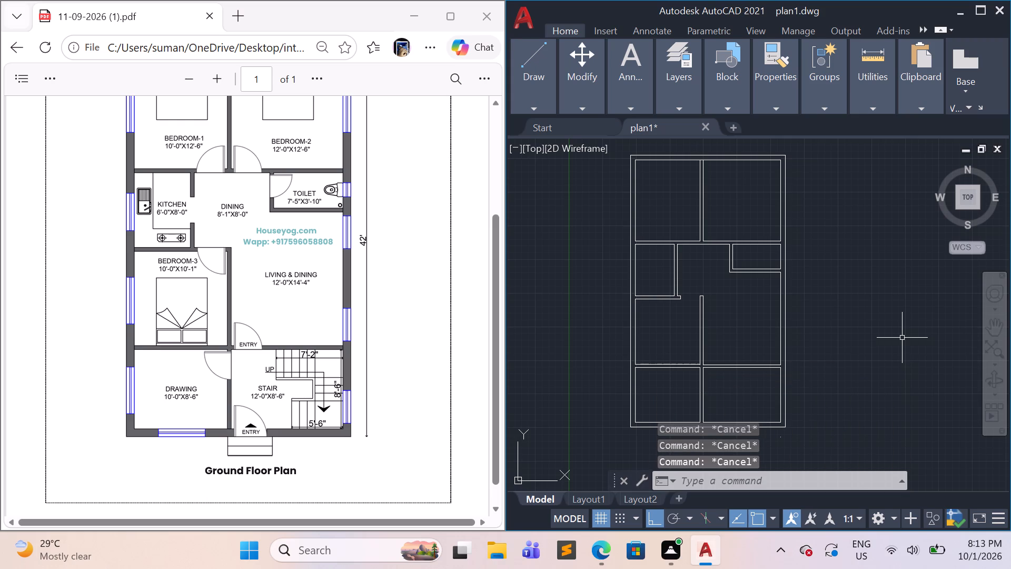
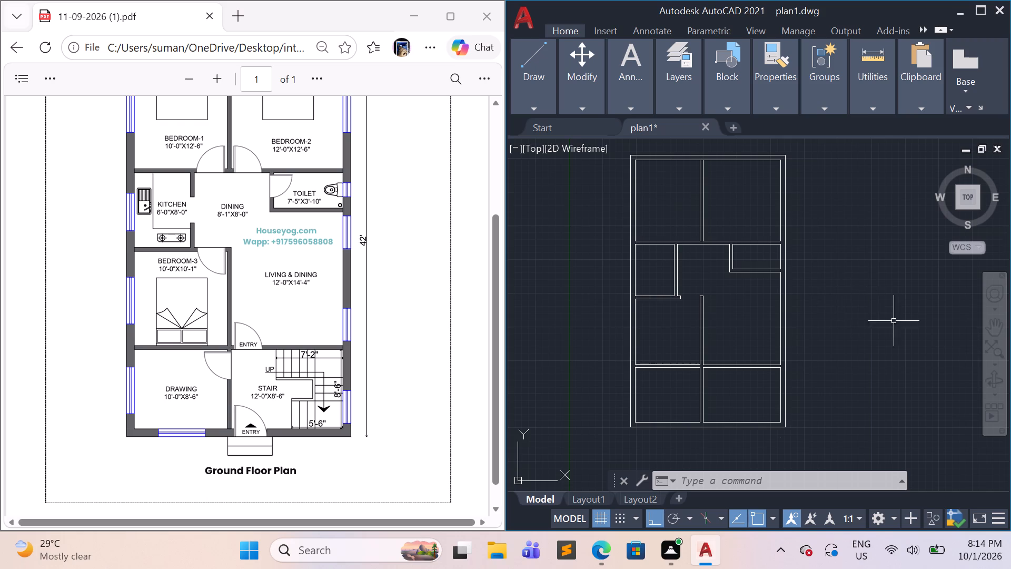
# Browse the tool palette categories, including Civil, Mechanical and Structural, for blocks suited to the floor plan.
pyautogui.click(973, 13)
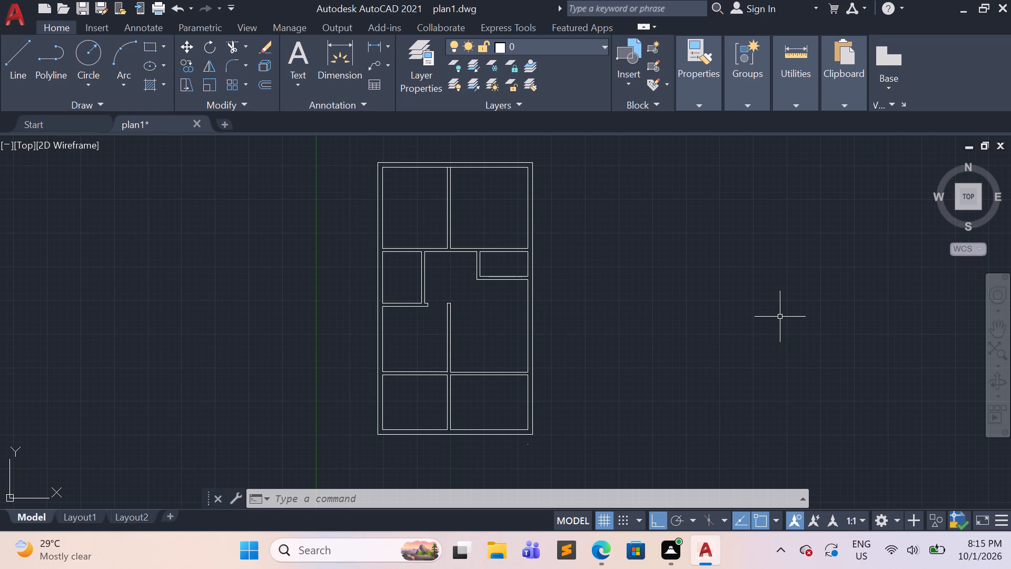
pyautogui.hotkey('ctrl', '3')
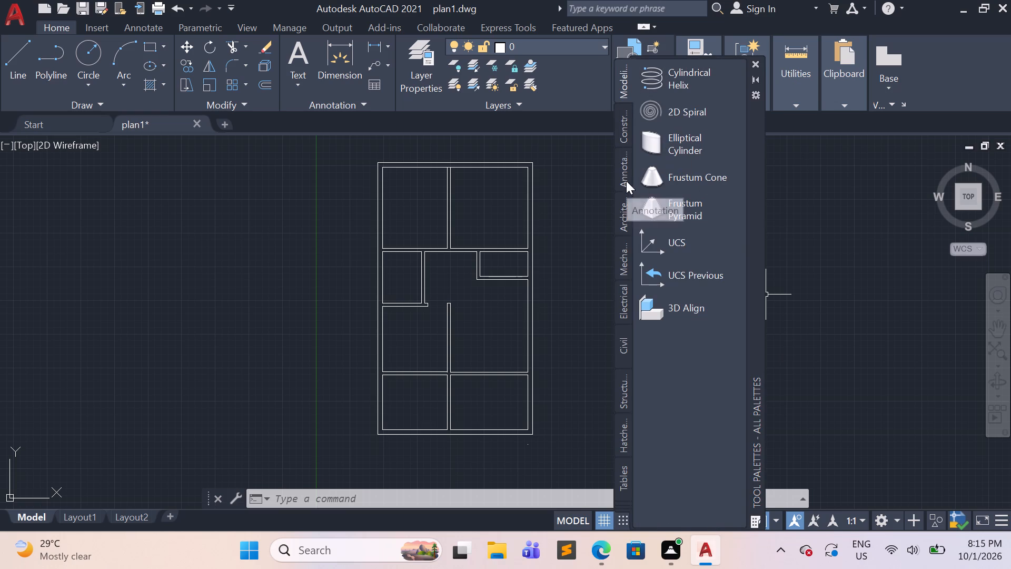
pyautogui.click(623, 344)
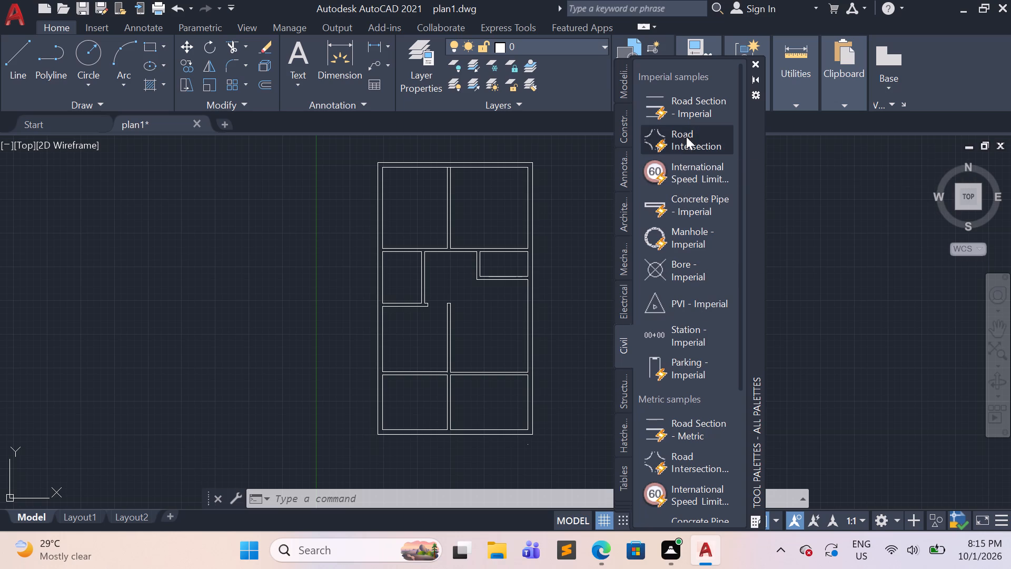
pyautogui.scroll(-3, 692, 261)
pyautogui.scroll(-2, 682, 307)
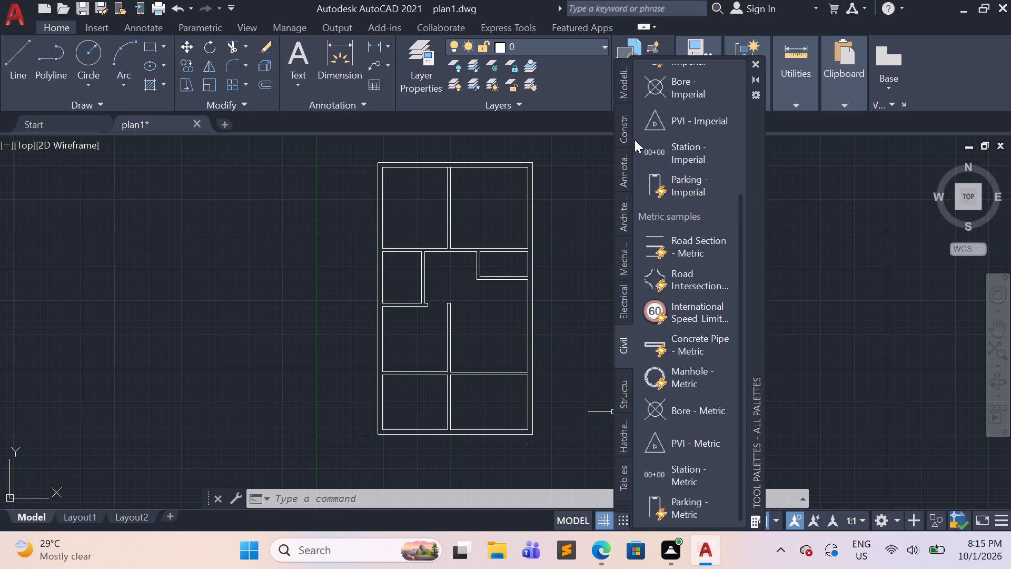
pyautogui.click(622, 91)
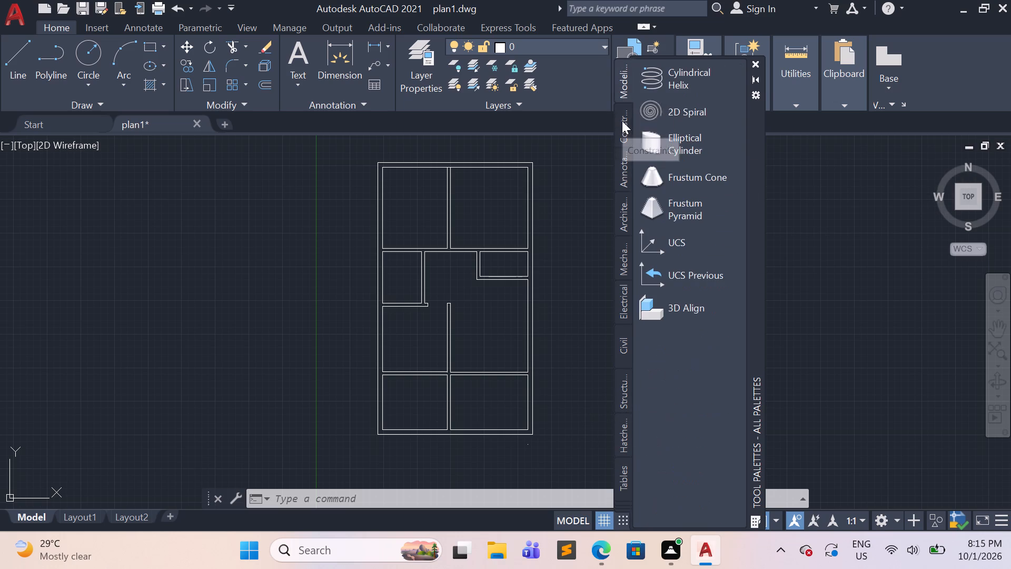
pyautogui.click(622, 121)
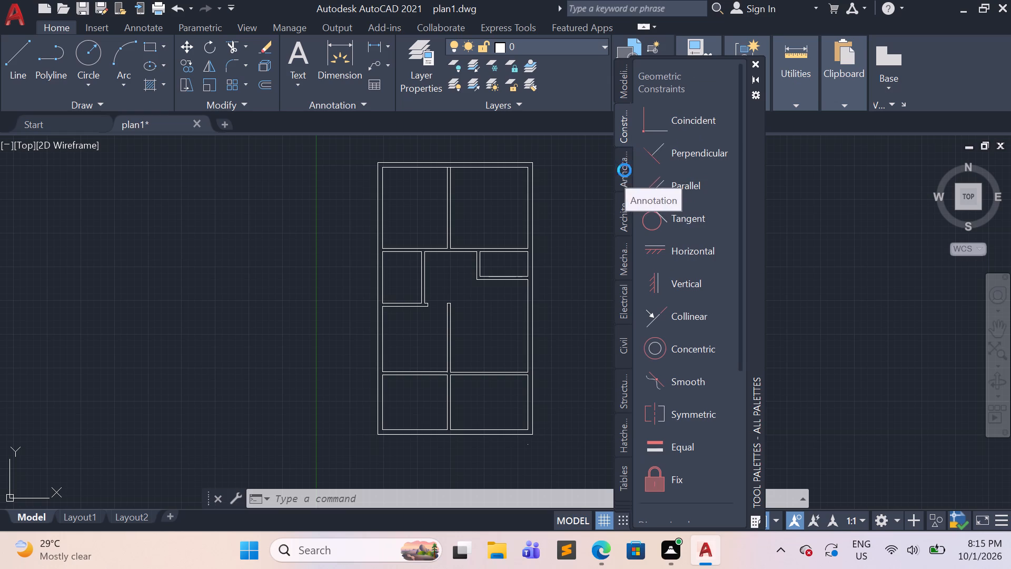
pyautogui.click(625, 170)
pyautogui.click(621, 215)
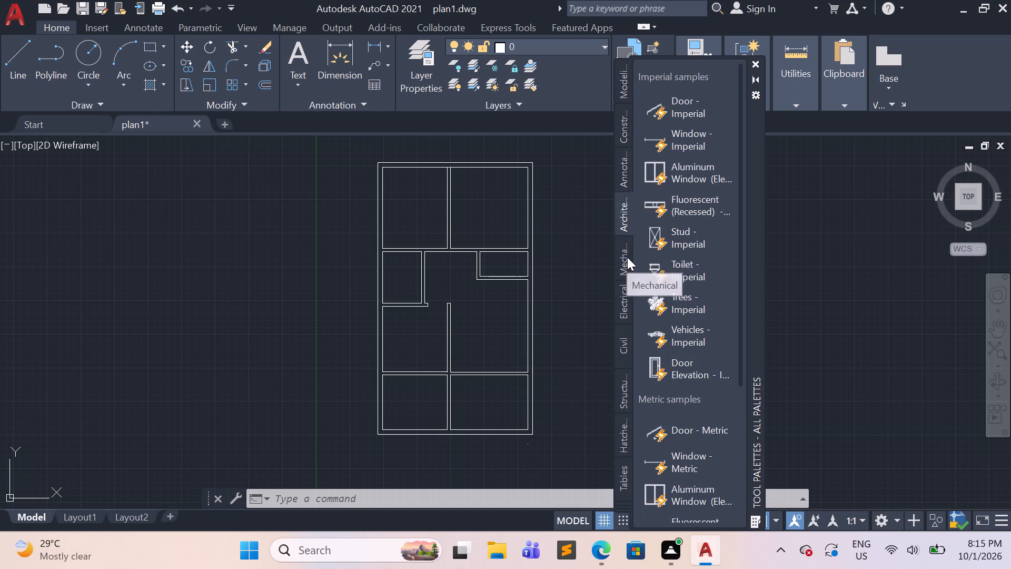
pyautogui.click(622, 261)
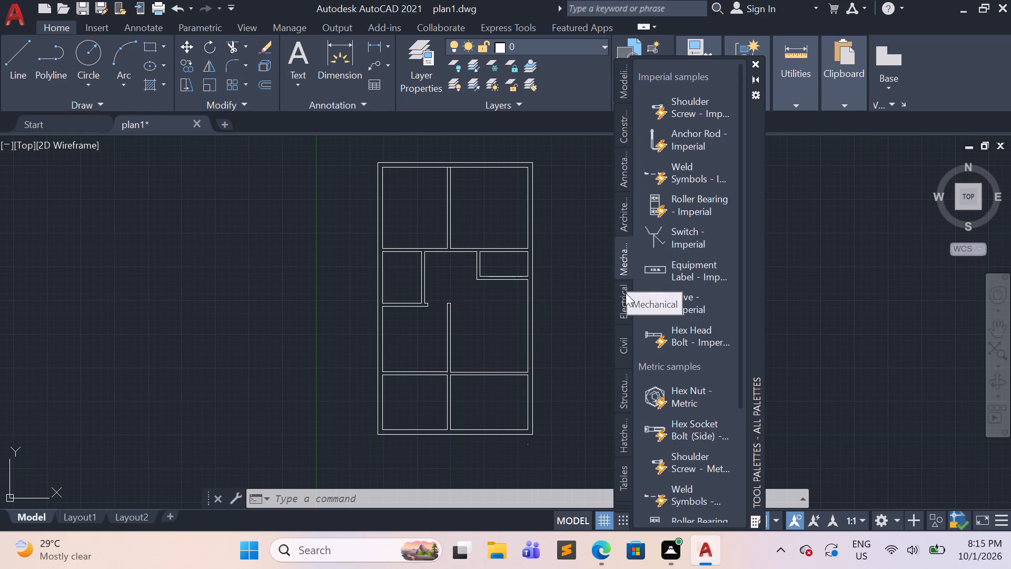
pyautogui.click(621, 300)
pyautogui.click(623, 344)
pyautogui.click(625, 383)
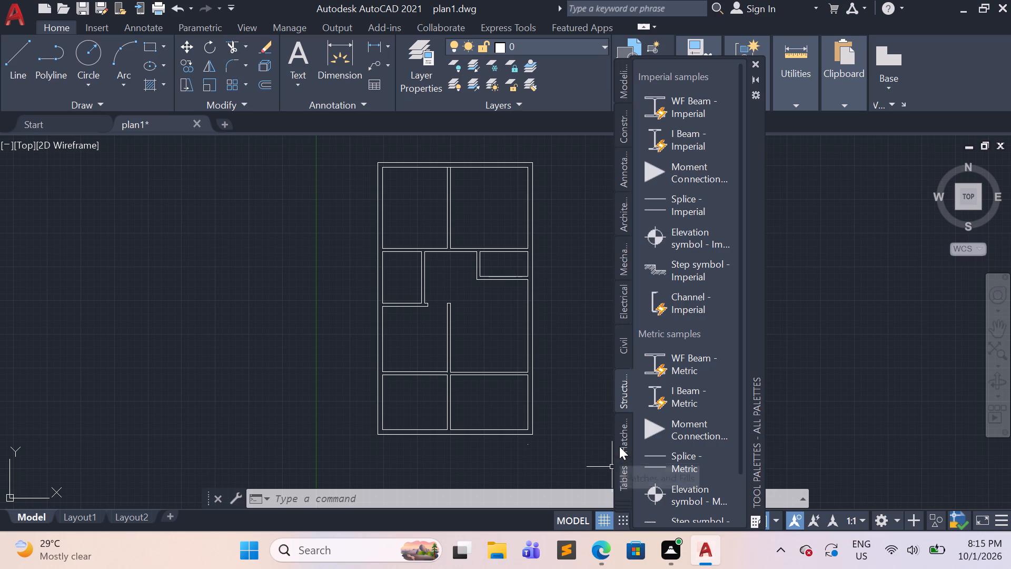
pyautogui.scroll(-2, 622, 459)
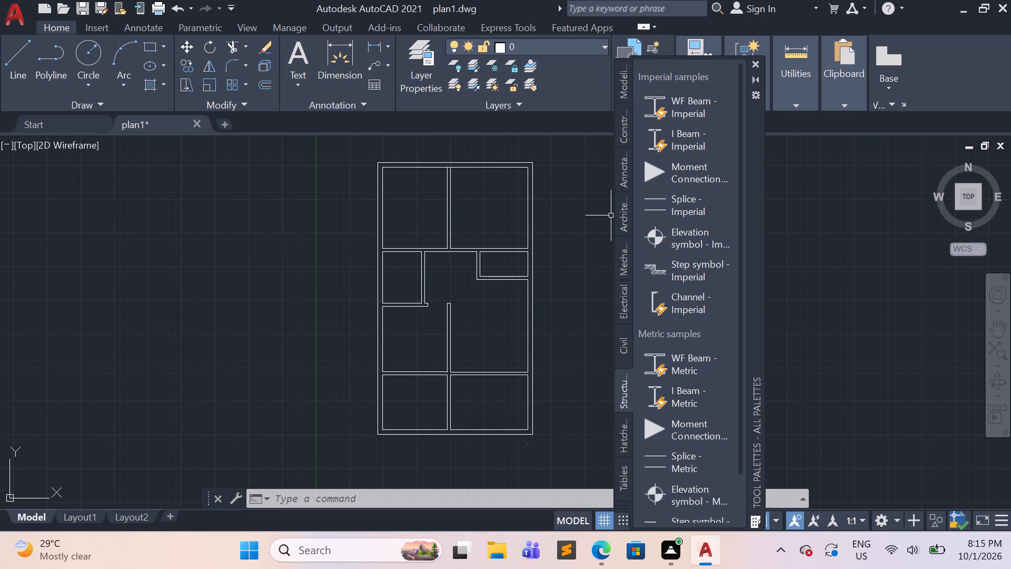
# Insert the Door - Imperial block from the Architectural tool palette in the empty space right of the floor plan, and close the palettes.
pyautogui.click(626, 214)
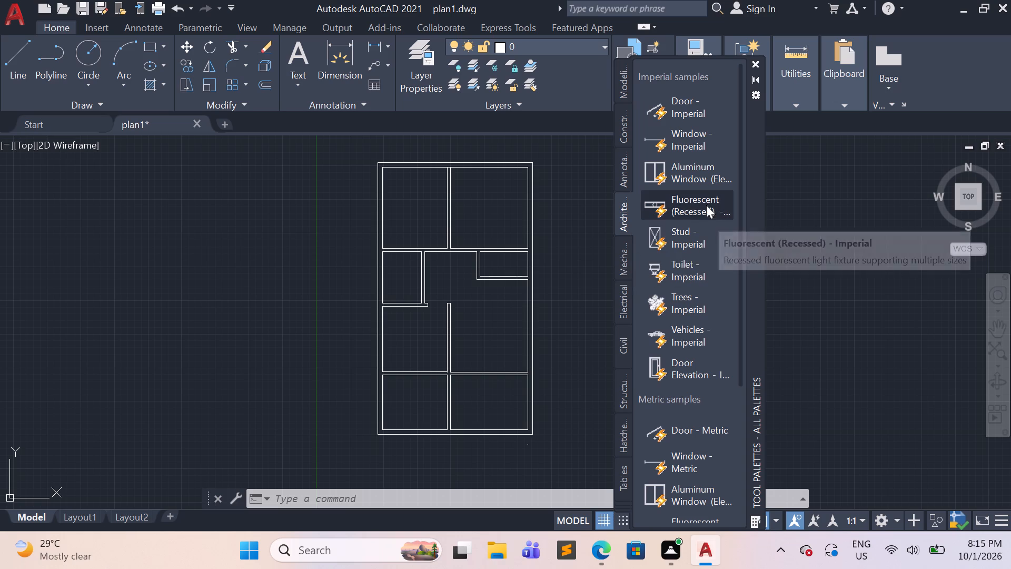
pyautogui.moveTo(675, 102); pyautogui.dragTo(811, 195)
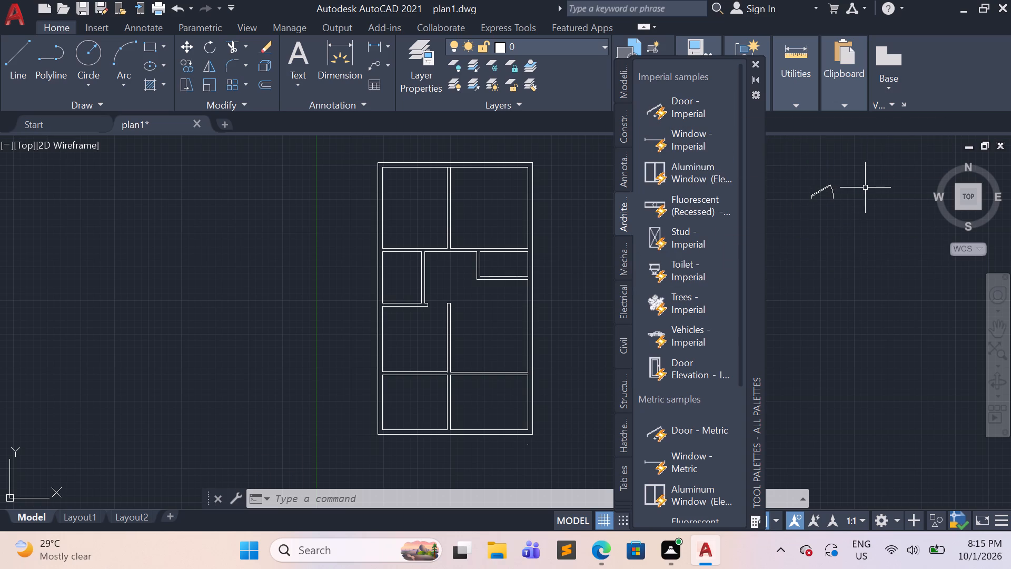
pyautogui.scroll(1, 865, 188)
pyautogui.press('Escape')
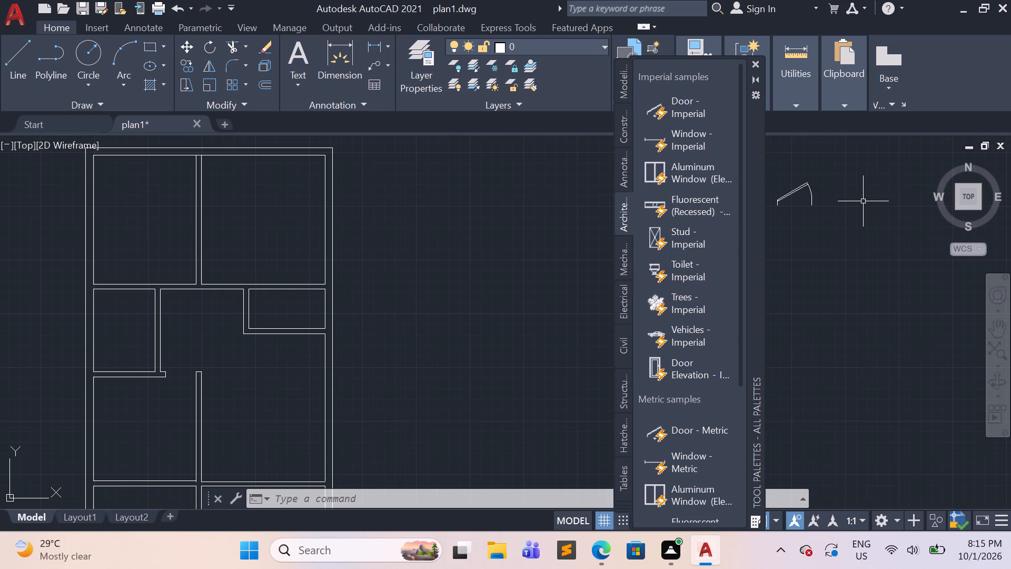
pyautogui.press('Escape')
pyautogui.press('Escape')
pyautogui.press('Escape')
pyautogui.click(754, 58)
pyautogui.click(837, 267)
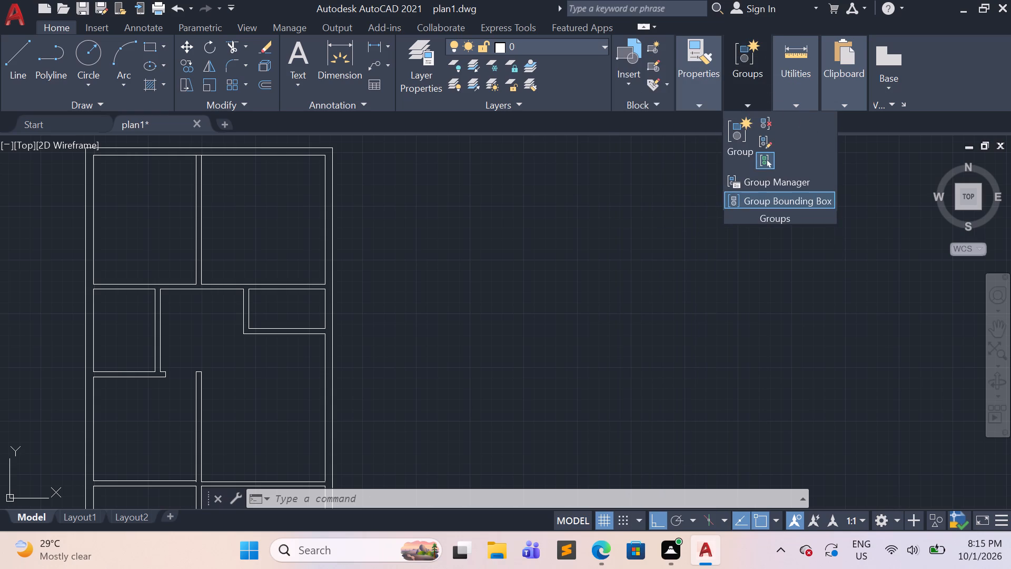
pyautogui.press('Escape')
# Scale the door block up freehand from its lower hinge-side end to an opening about 9'-2" wide.
pyautogui.click(858, 245)
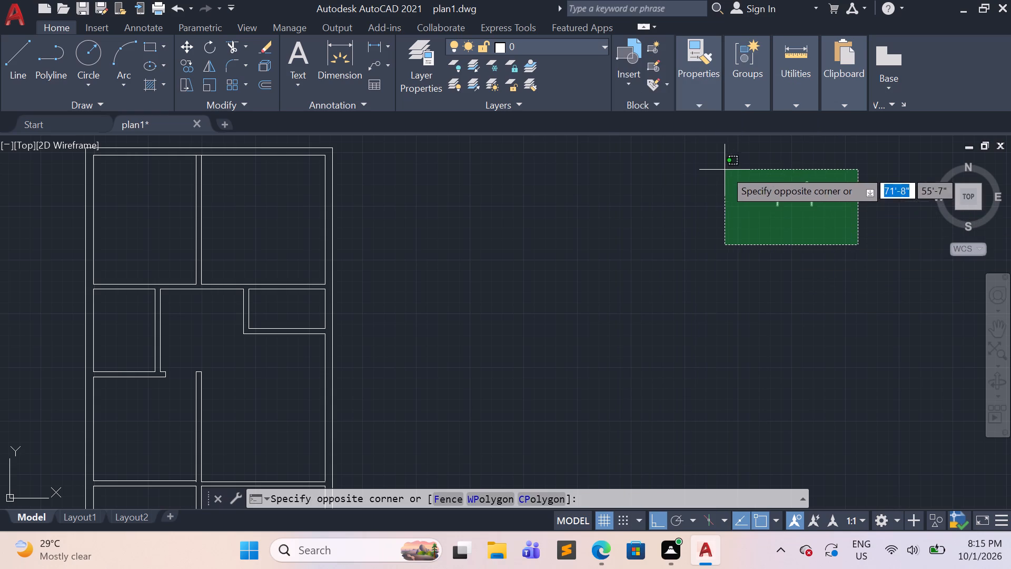
pyautogui.click(722, 168)
pyautogui.write('sc')
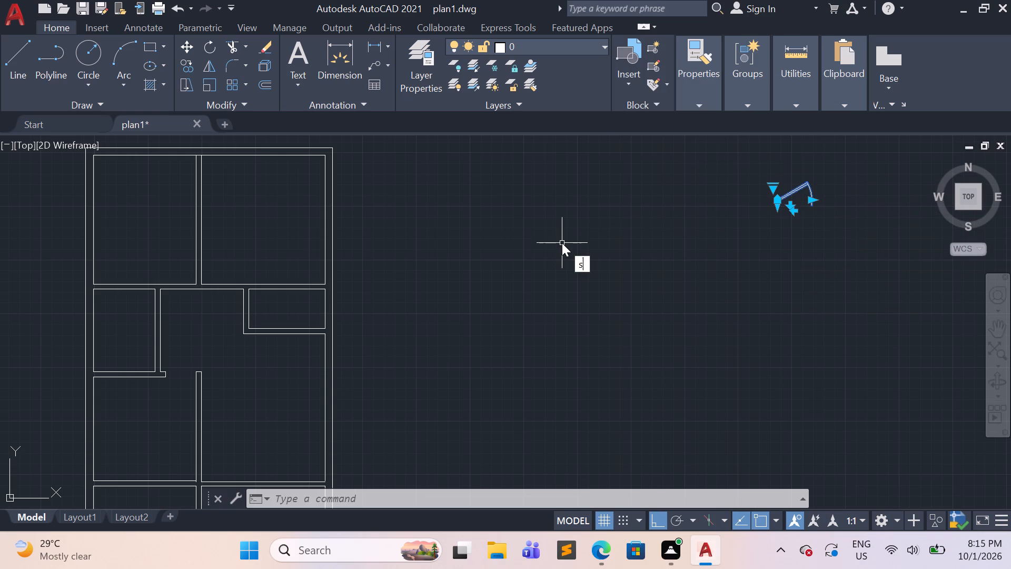
pyautogui.press('Return')
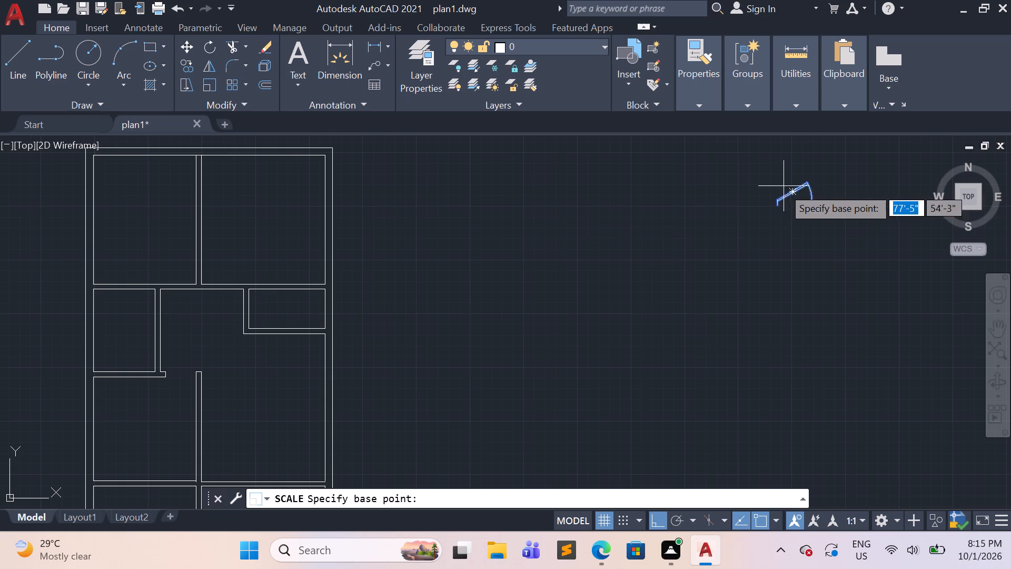
pyautogui.click(779, 207)
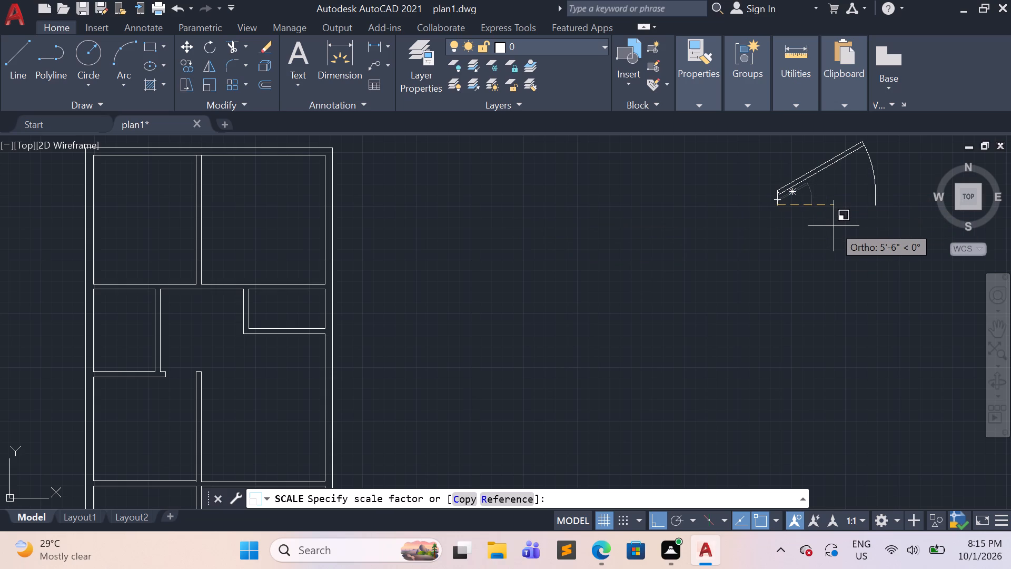
pyautogui.click(831, 232)
pyautogui.scroll(-2, 866, 237)
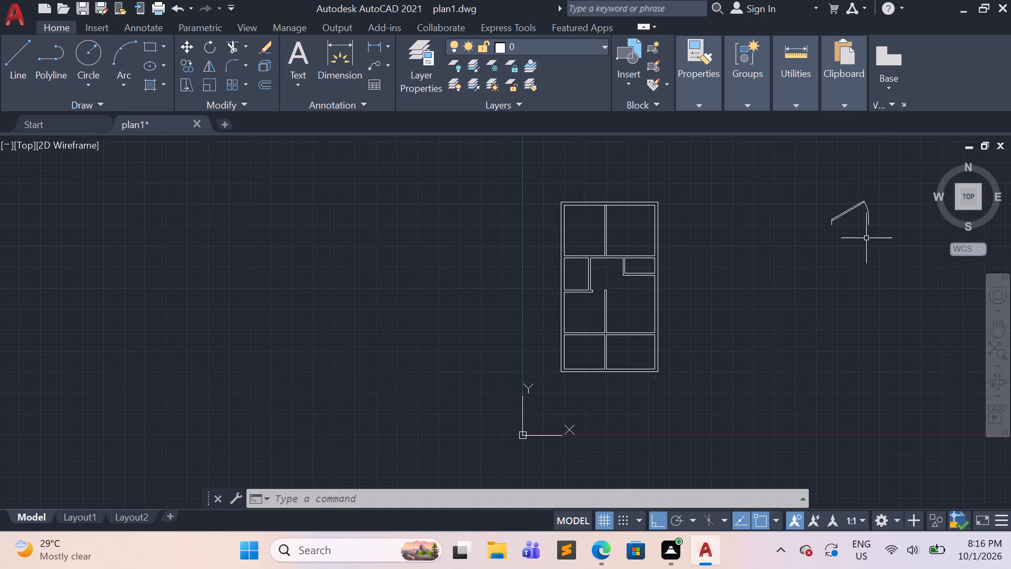
pyautogui.scroll(2, 885, 210)
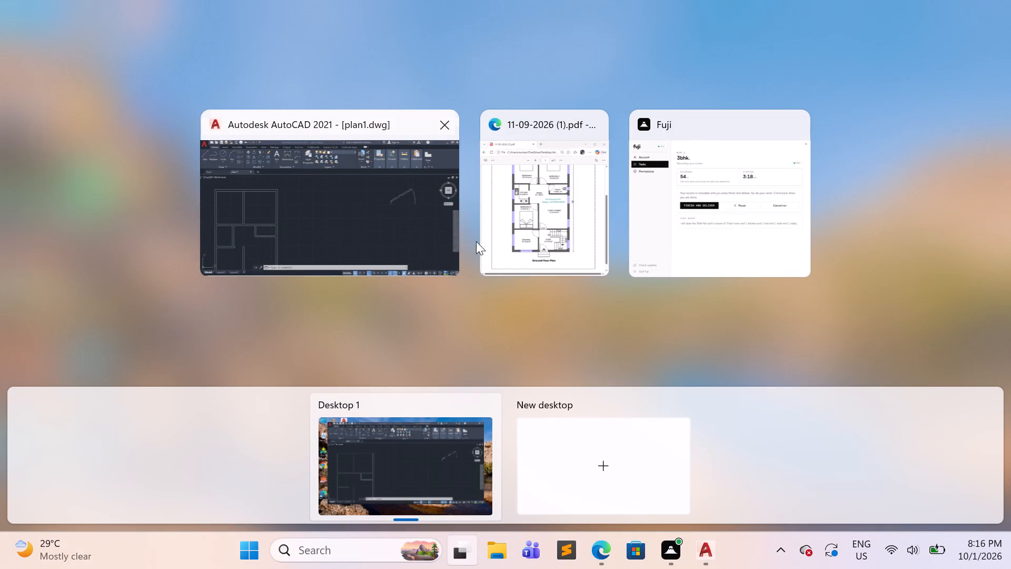
# Glance at the PDF plan and measure the scaled door's opening width with a linear dimension, without placing it.
pyautogui.click(530, 230)
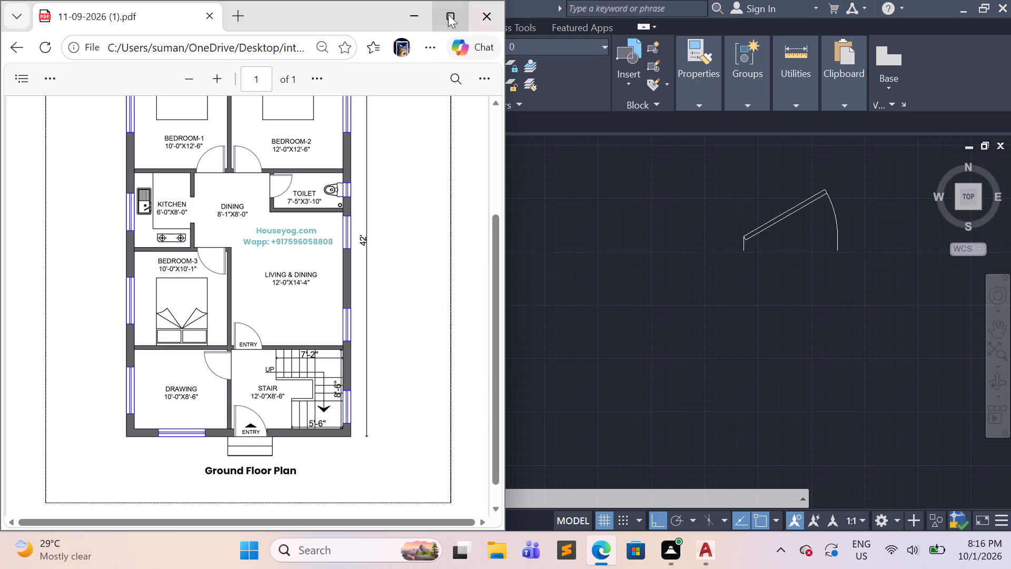
pyautogui.click(421, 9)
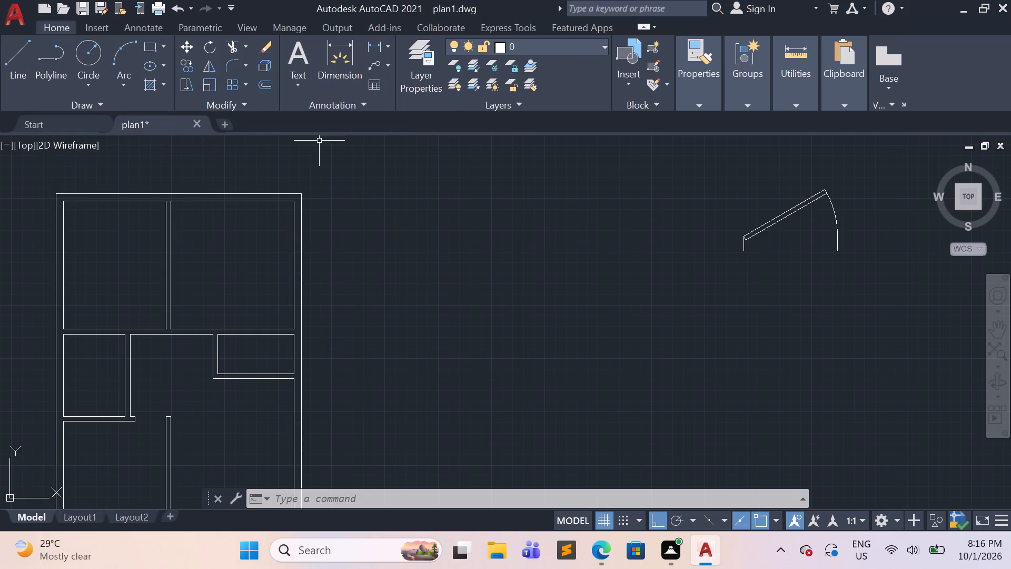
pyautogui.click(373, 48)
pyautogui.click(740, 252)
pyautogui.click(831, 250)
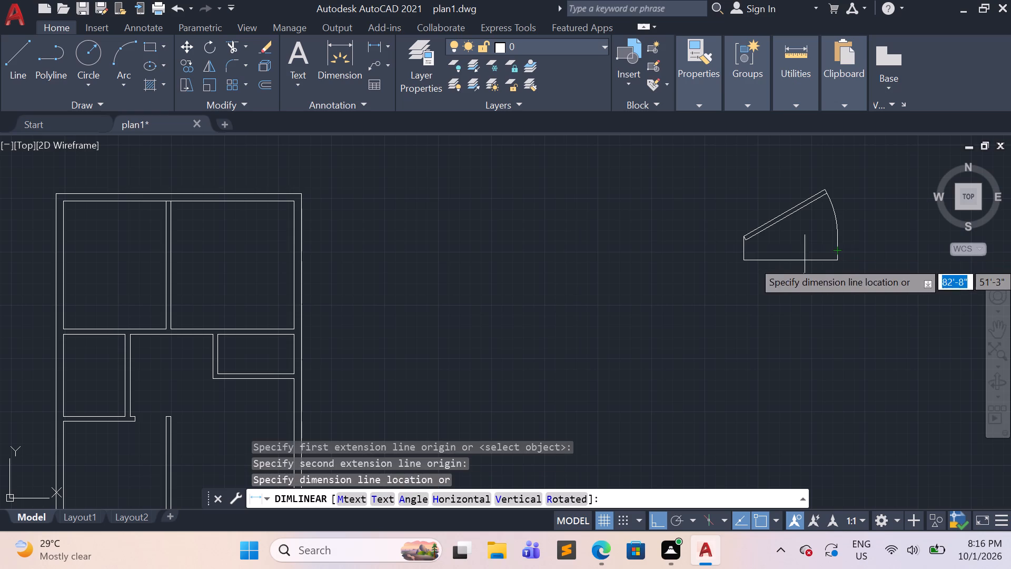
pyautogui.scroll(8, 798, 253)
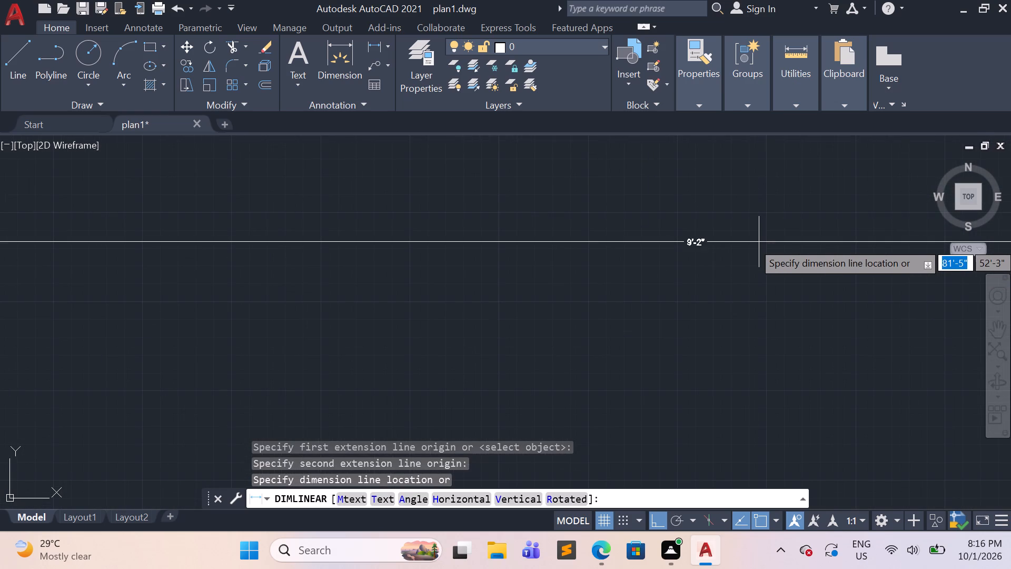
pyautogui.scroll(-9, 759, 242)
pyautogui.press('Escape')
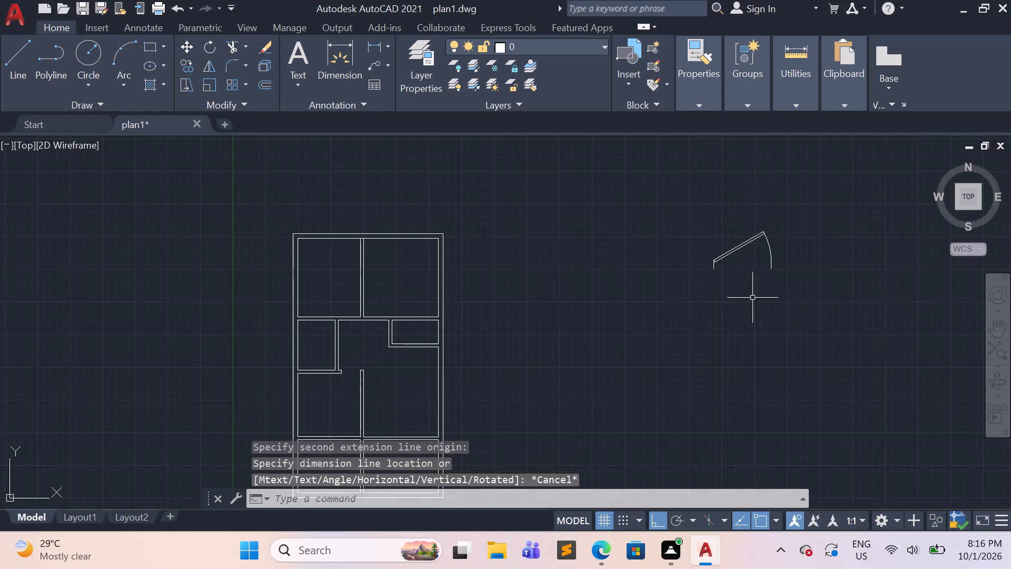
# Scale the door block from its lower hinge-side end, entering 3' as the scale factor.
pyautogui.click(819, 304)
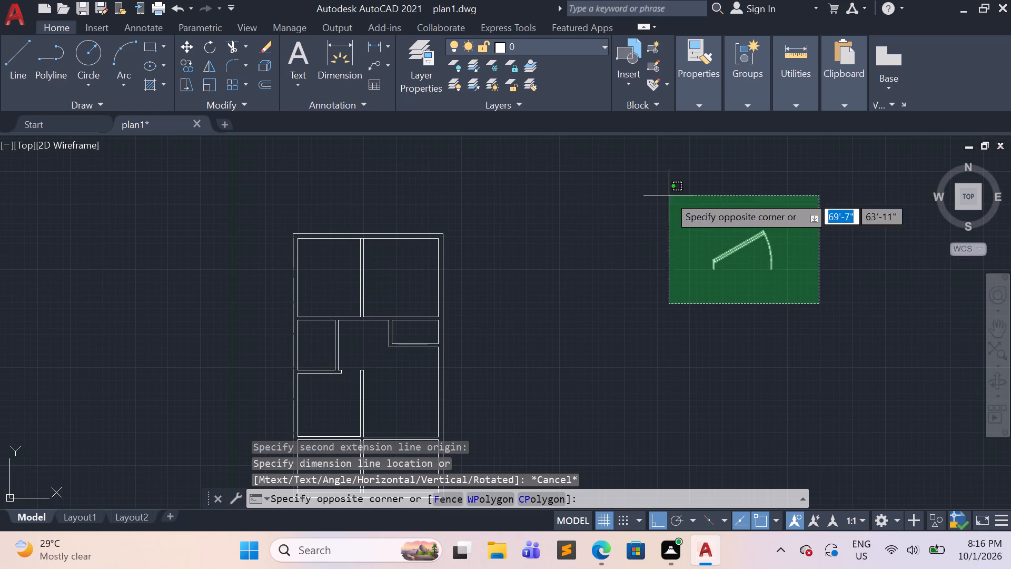
pyautogui.click(668, 194)
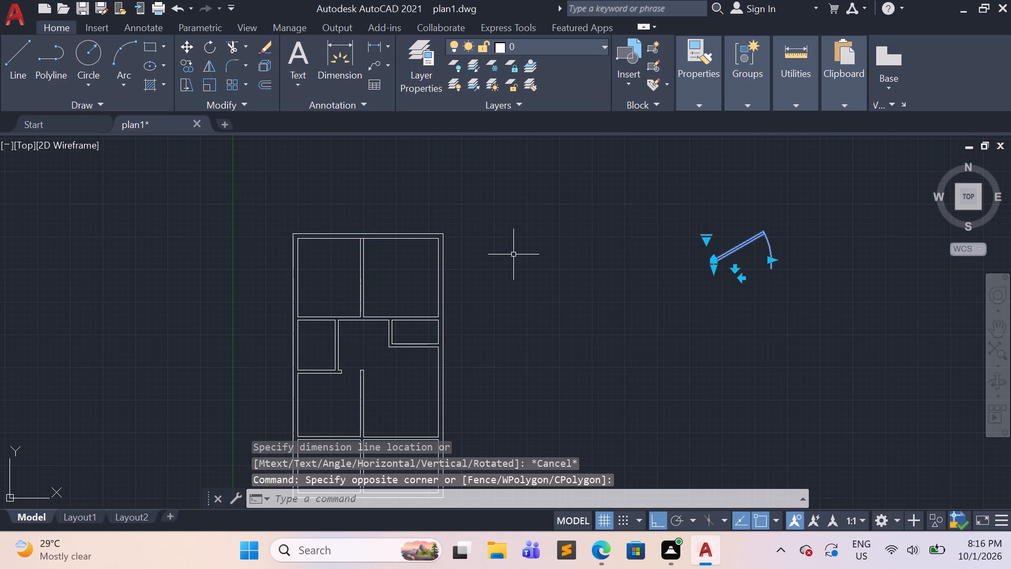
pyautogui.press('Escape')
pyautogui.click(796, 289)
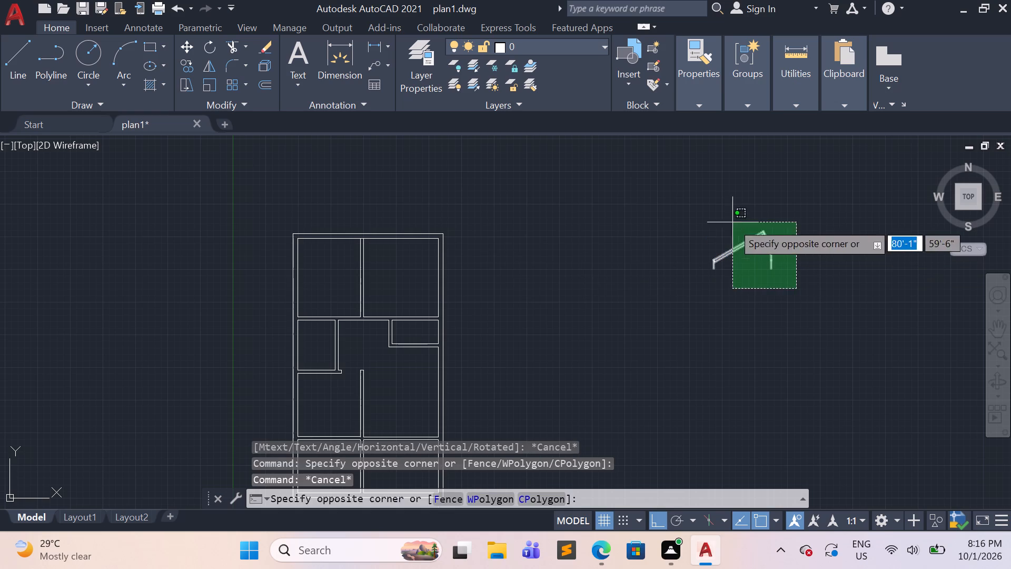
pyautogui.click(696, 213)
pyautogui.write('sc')
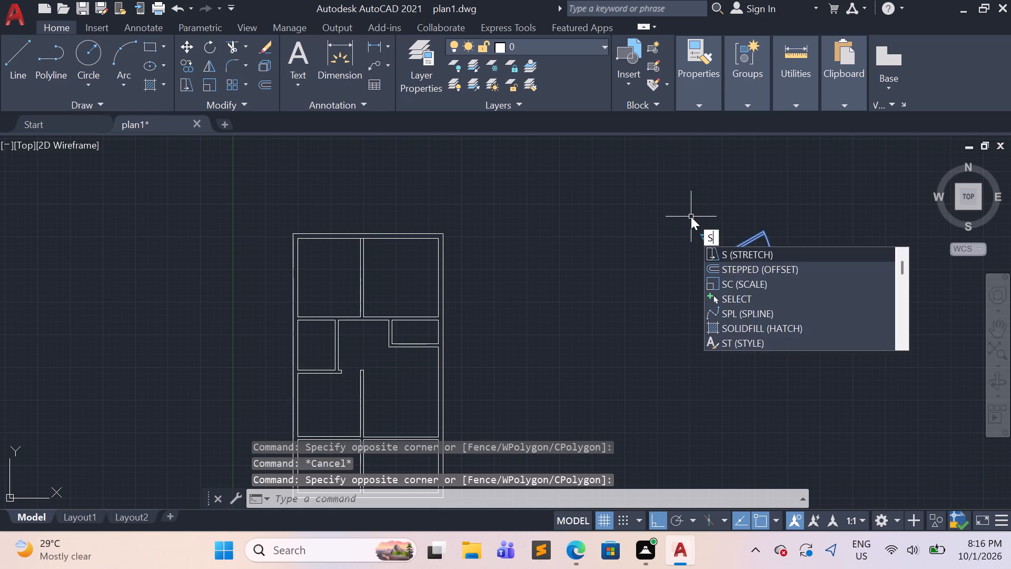
pyautogui.press('Return')
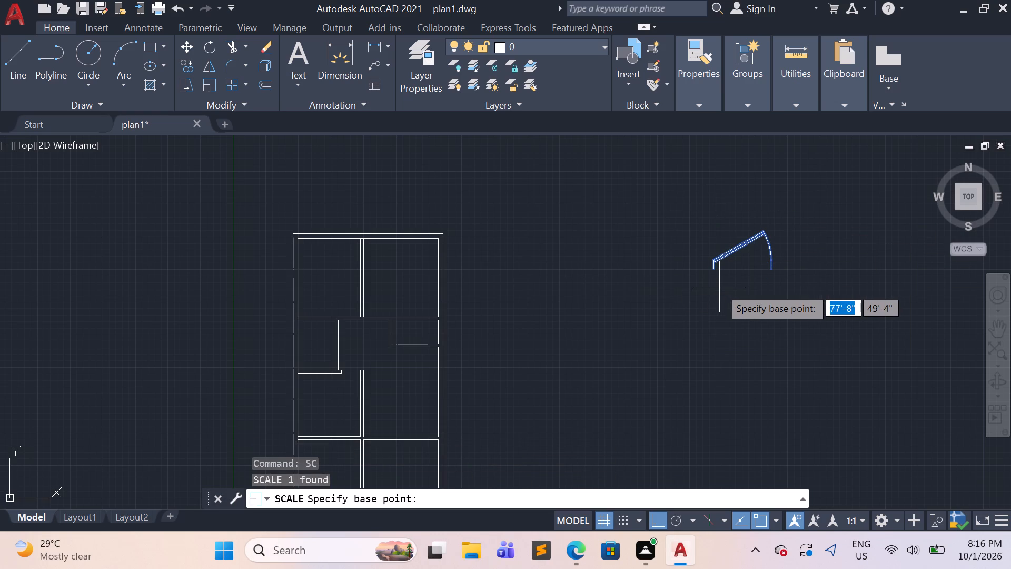
pyautogui.scroll(2, 719, 286)
pyautogui.click(700, 243)
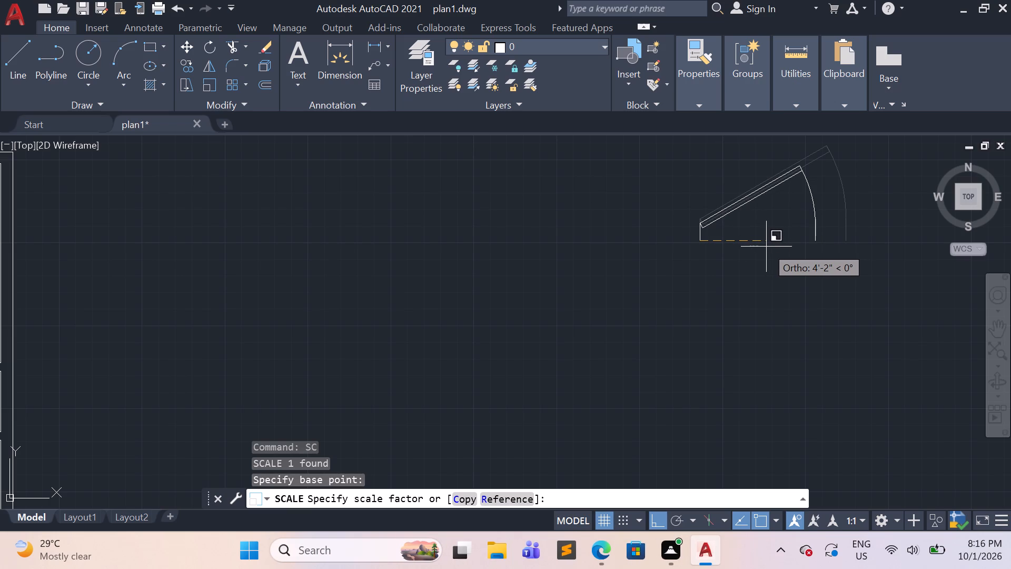
pyautogui.press('Tab')
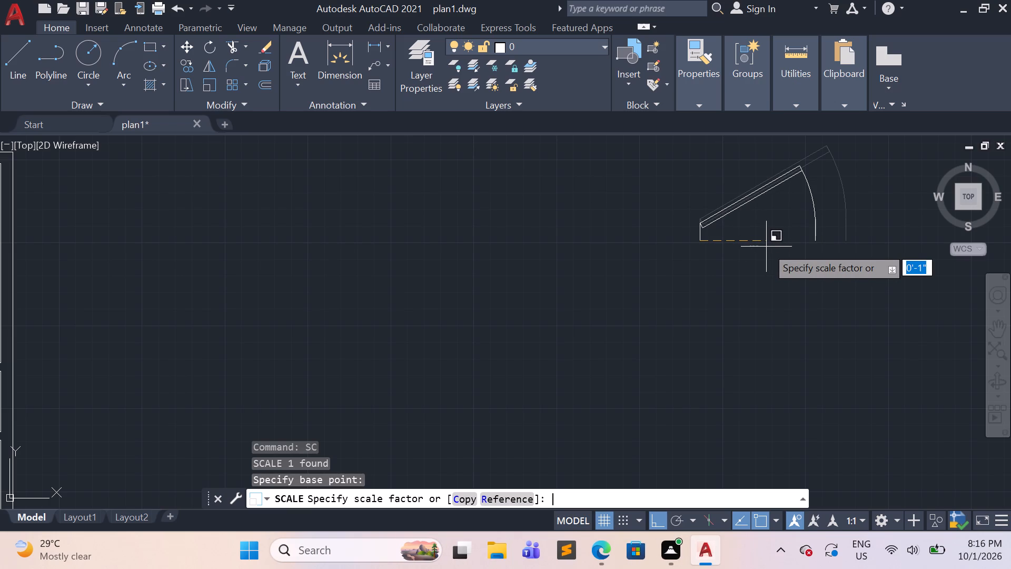
pyautogui.write("3'")
pyautogui.press('Return')
pyautogui.scroll(-5, 805, 420)
pyautogui.scroll(-3, 867, 358)
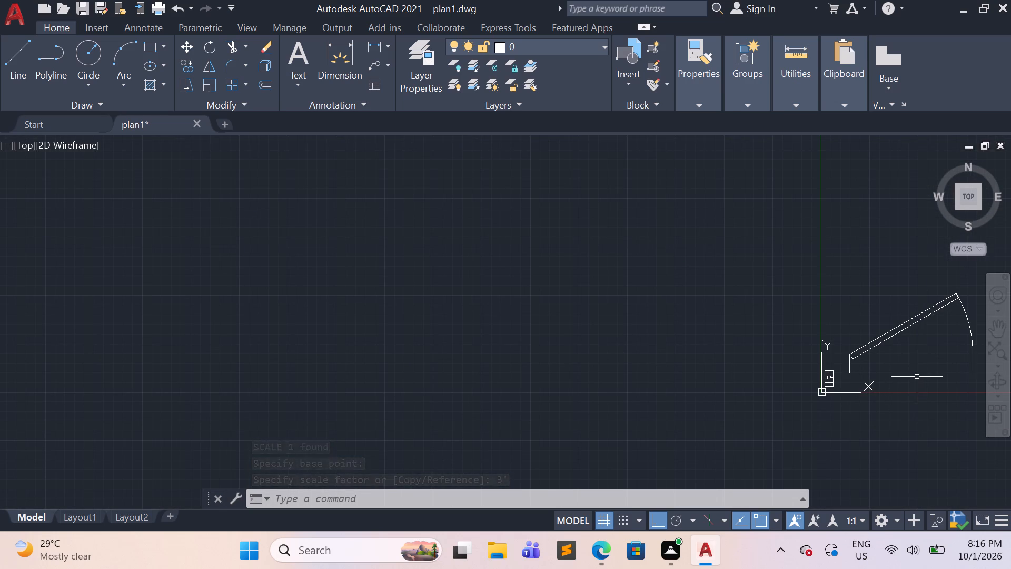
# Scale the oversized door block down freehand from its lower hinge-side end to an opening about 5'-2" wide.
pyautogui.scroll(2, 916, 373)
pyautogui.moveTo(851, 379); pyautogui.dragTo(532, 387, button='middle')
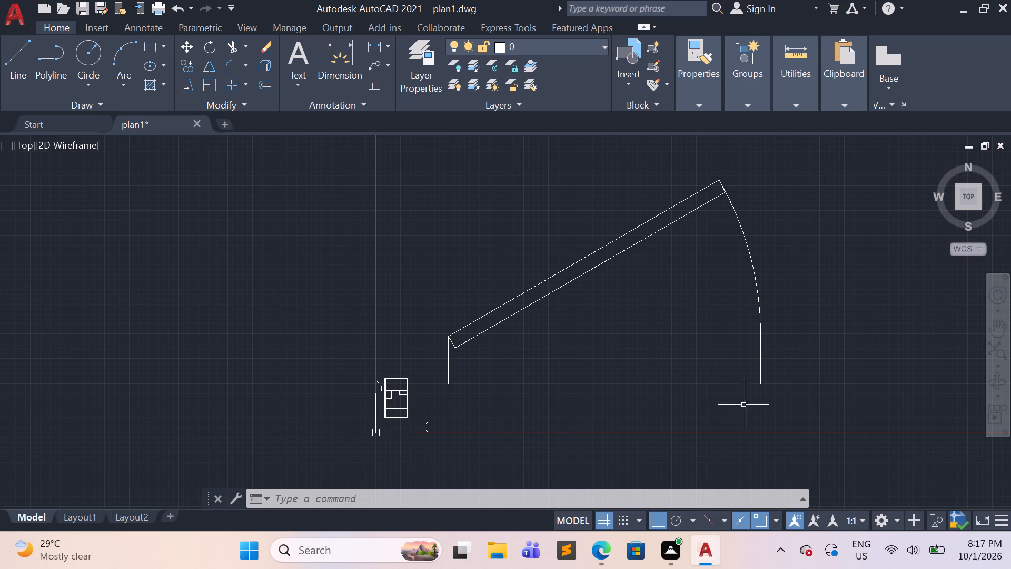
pyautogui.moveTo(802, 396); pyautogui.dragTo(795, 395)
pyautogui.click(495, 217)
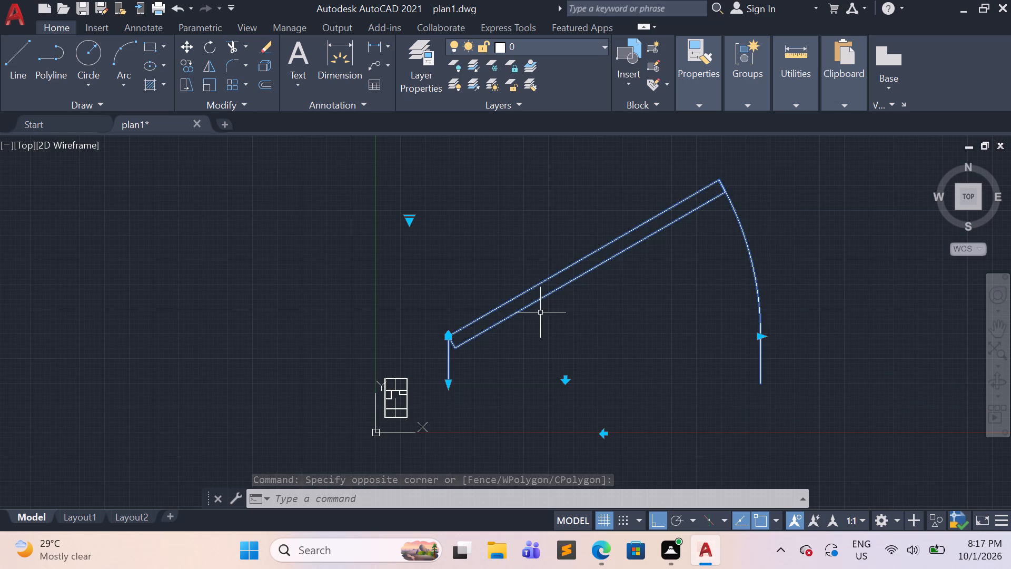
pyautogui.press('Escape')
pyautogui.click(780, 398)
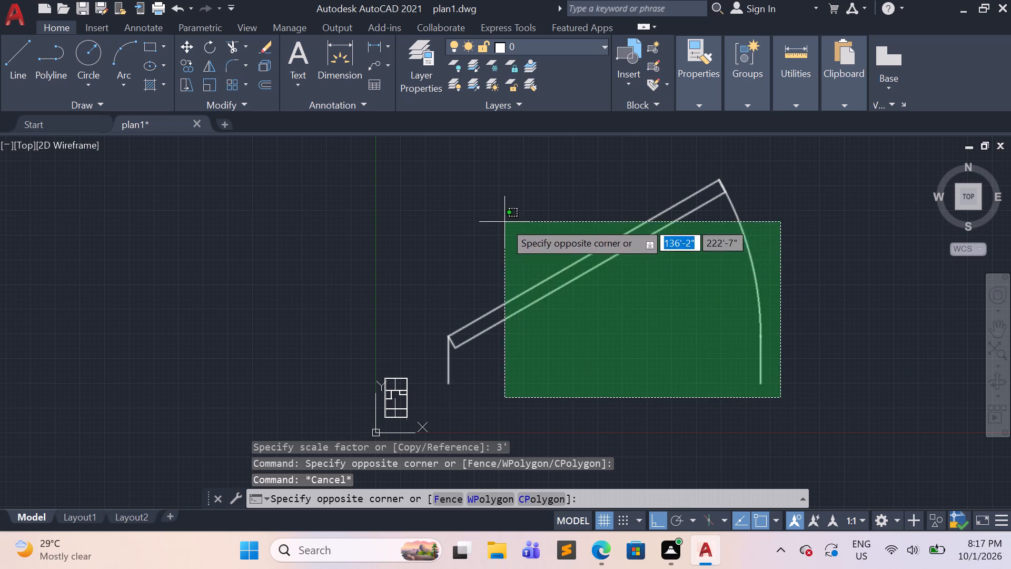
pyautogui.click(504, 221)
pyautogui.write('sc')
pyautogui.press('Return')
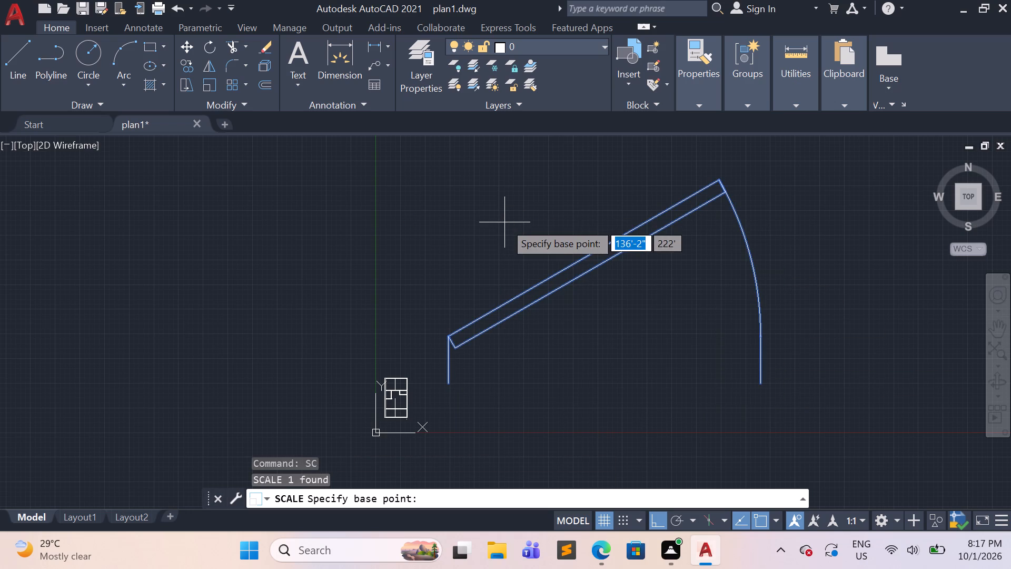
pyautogui.click(449, 381)
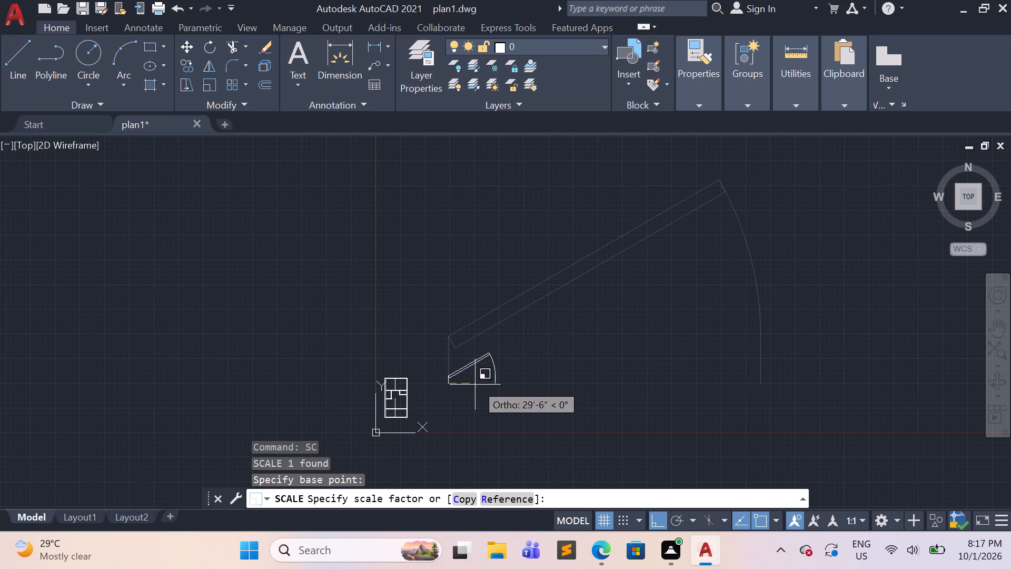
pyautogui.scroll(4, 472, 386)
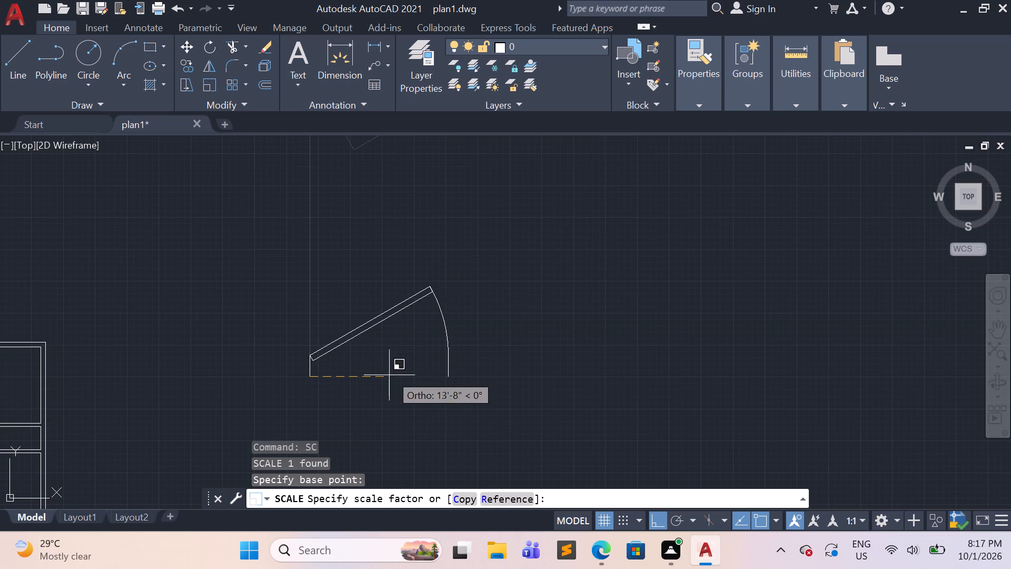
pyautogui.scroll(2, 366, 389)
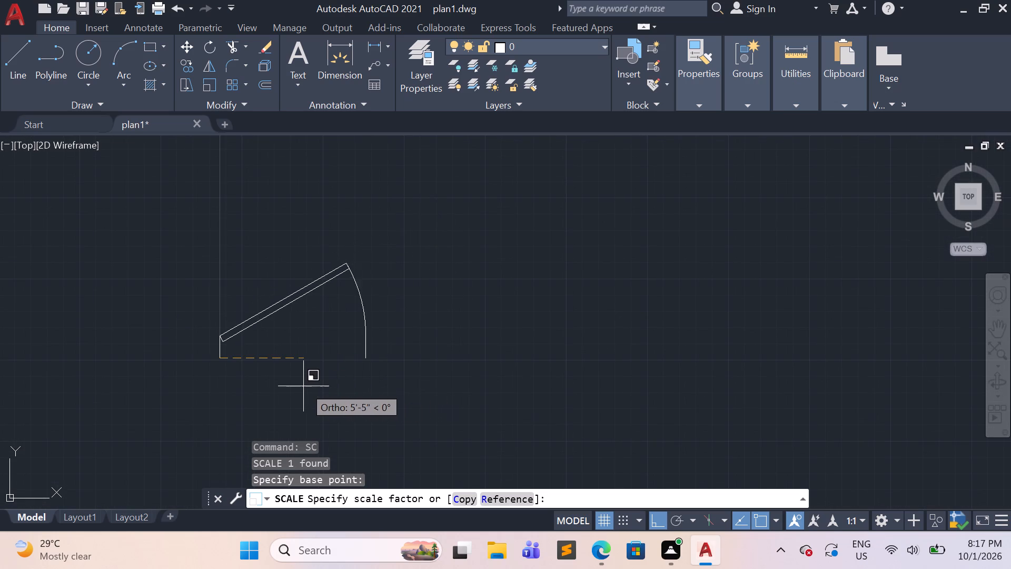
pyautogui.scroll(3, 299, 385)
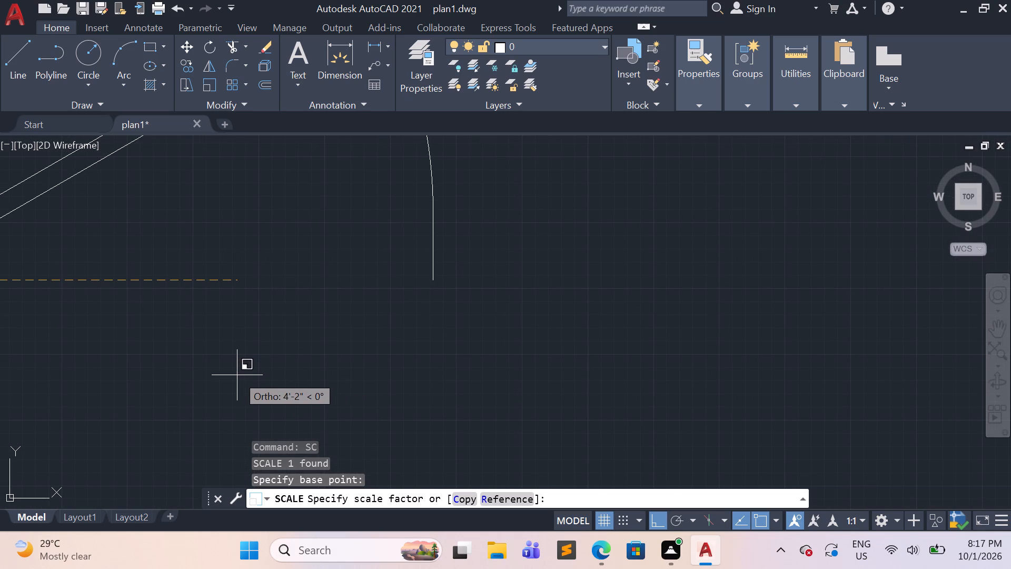
pyautogui.moveTo(237, 375); pyautogui.dragTo(561, 310, button='middle')
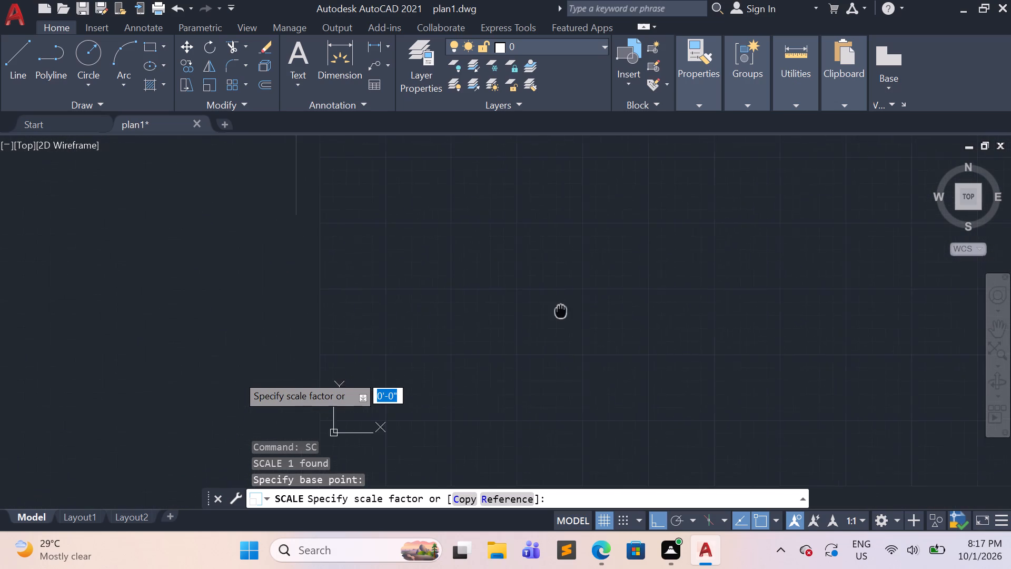
pyautogui.moveTo(561, 310); pyautogui.dragTo(526, 332, button='middle')
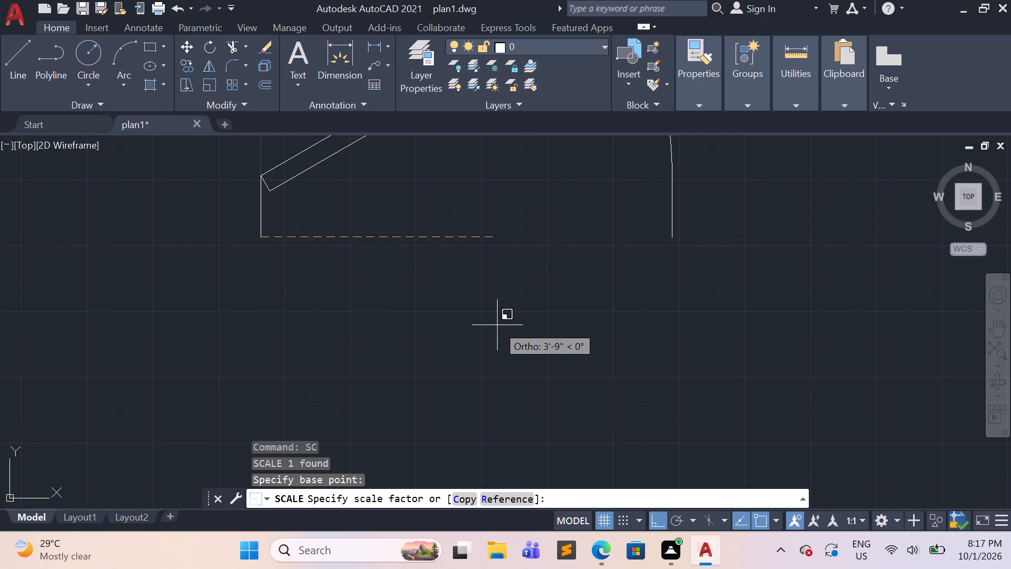
pyautogui.click(450, 331)
# Measure the reduced door's opening width with a linear dimension placed below it, and erase the dimension.
pyautogui.scroll(-4, 501, 323)
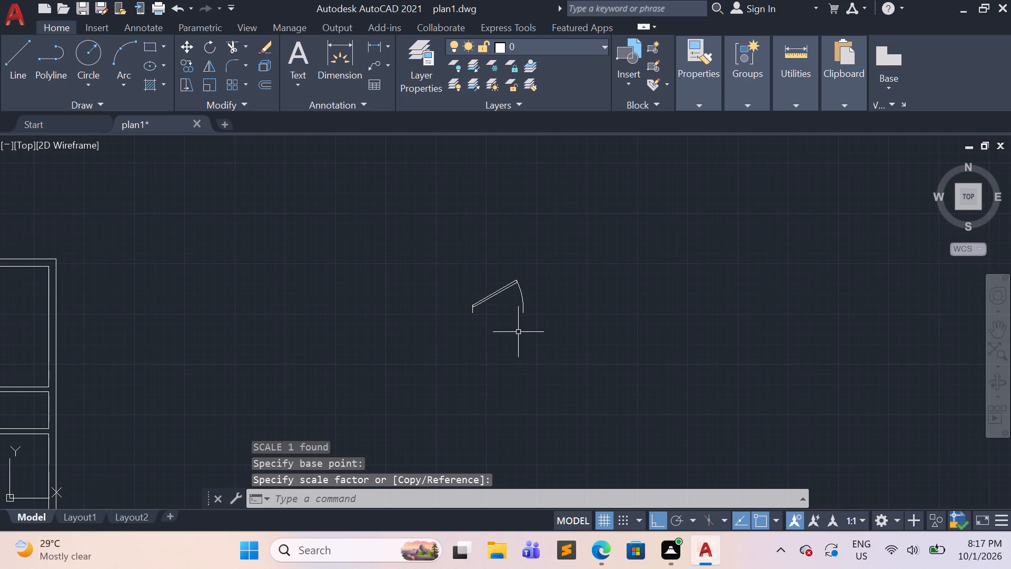
pyautogui.click(369, 48)
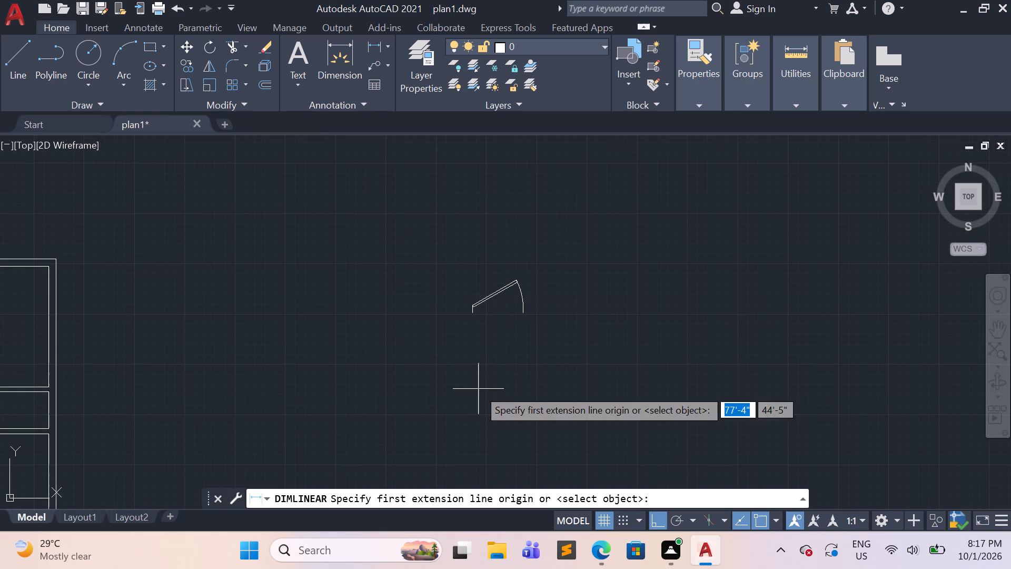
pyautogui.click(468, 312)
pyautogui.click(521, 314)
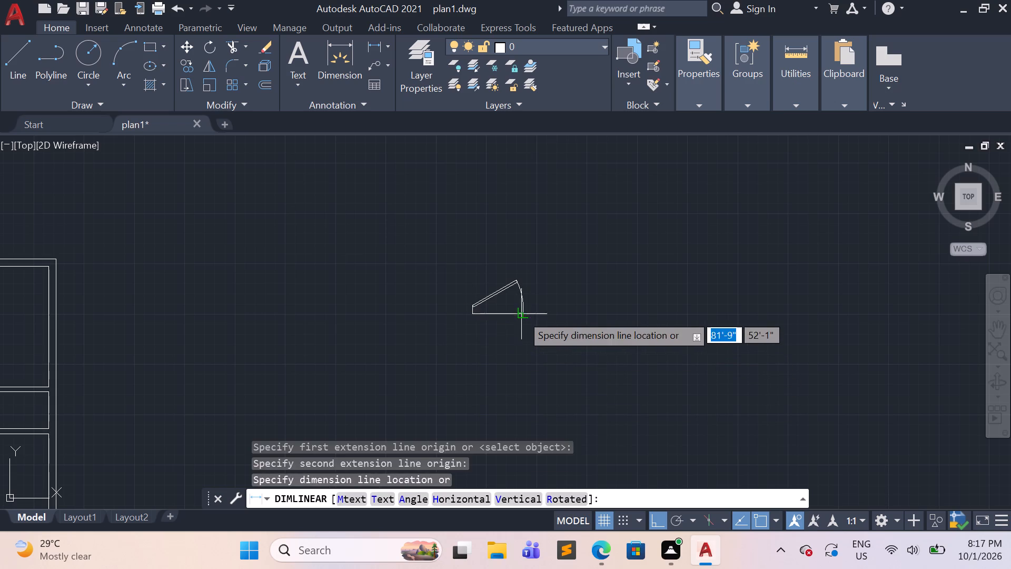
pyautogui.click(522, 337)
pyautogui.scroll(5, 486, 344)
pyautogui.scroll(4, 566, 286)
pyautogui.scroll(-4, 566, 286)
pyautogui.scroll(-2, 625, 307)
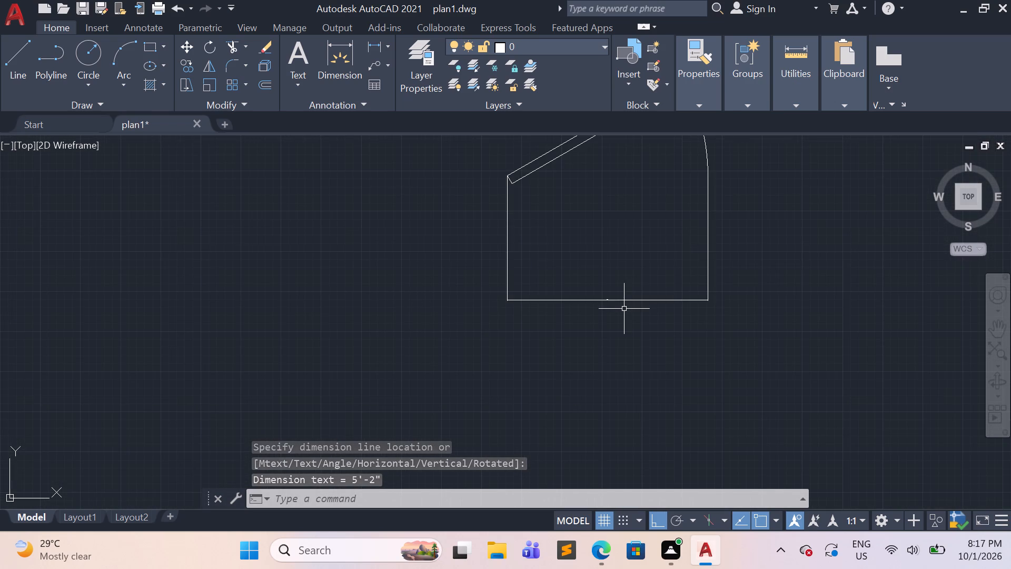
pyautogui.scroll(-3, 633, 300)
pyautogui.scroll(3, 650, 283)
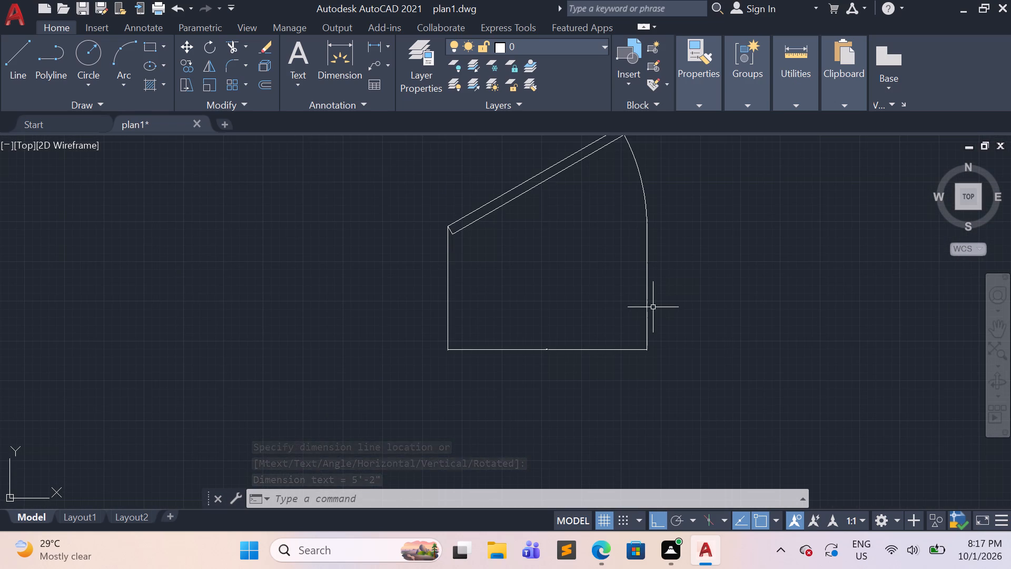
pyautogui.click(643, 352)
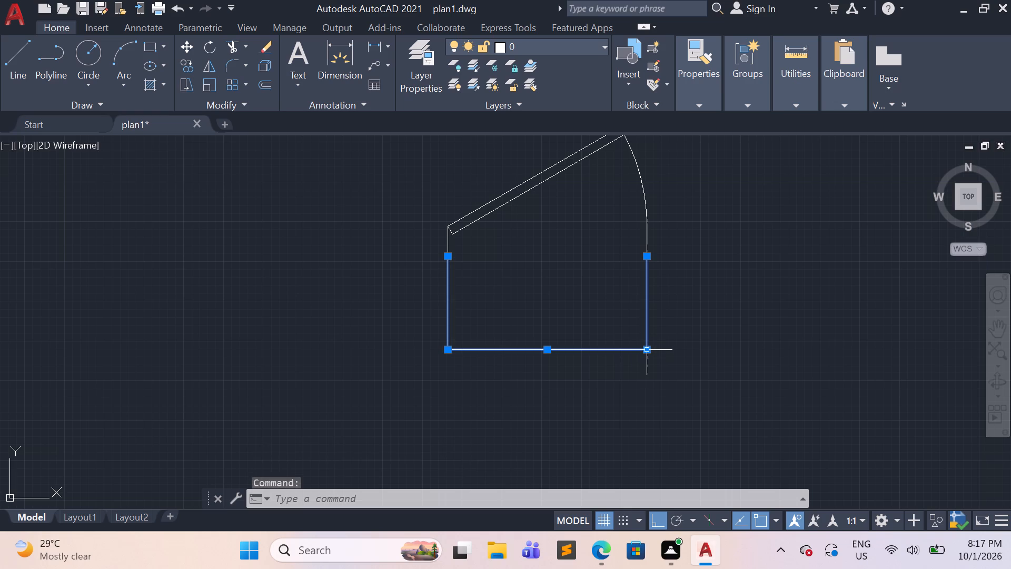
pyautogui.press('e')
pyautogui.press('Return')
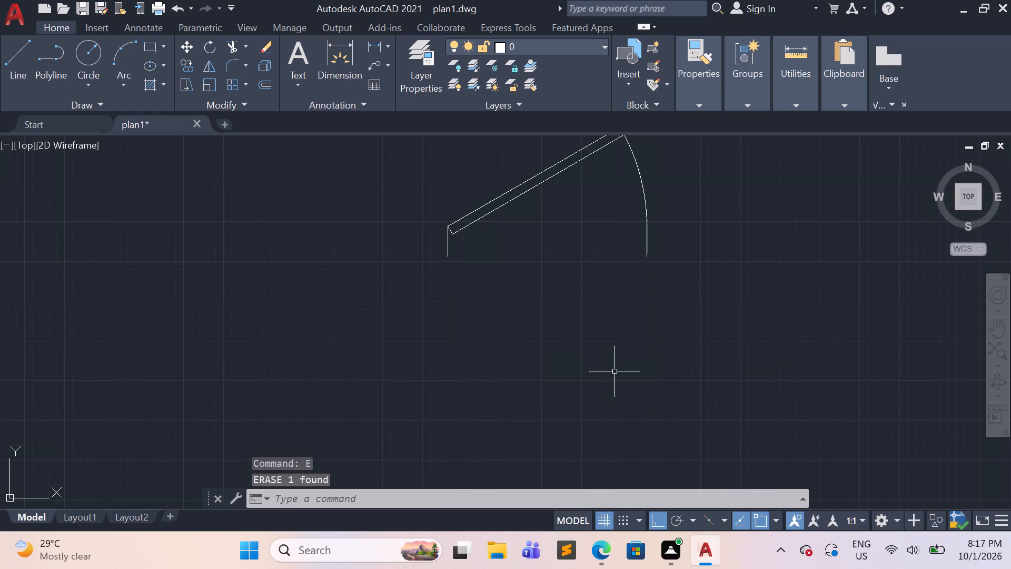
# Scale the door block down again freehand from its lower hinge-side end to an opening about 2'-1" wide.
pyautogui.scroll(-1, 689, 302)
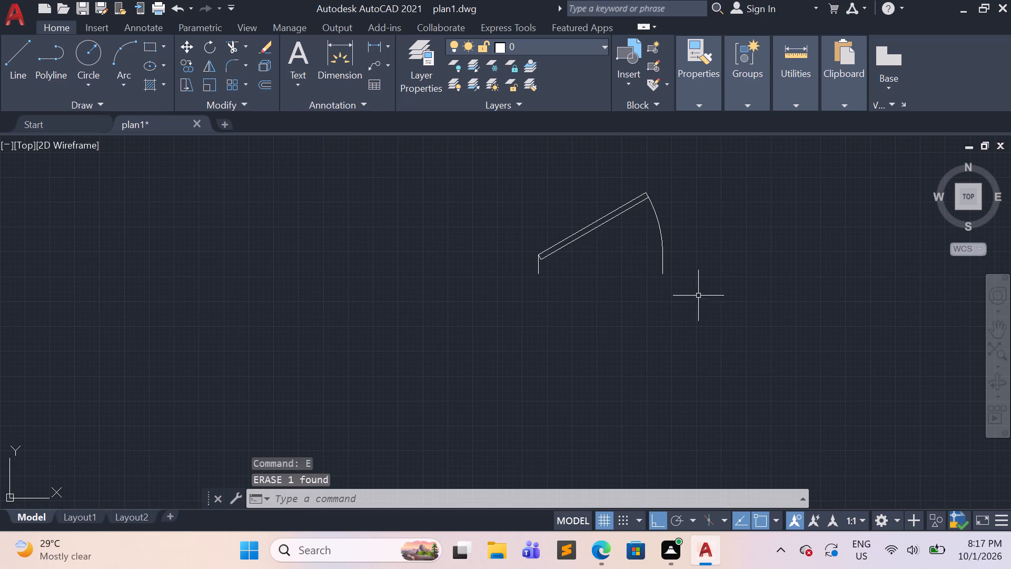
pyautogui.click(698, 296)
pyautogui.click(471, 196)
pyautogui.write('sc')
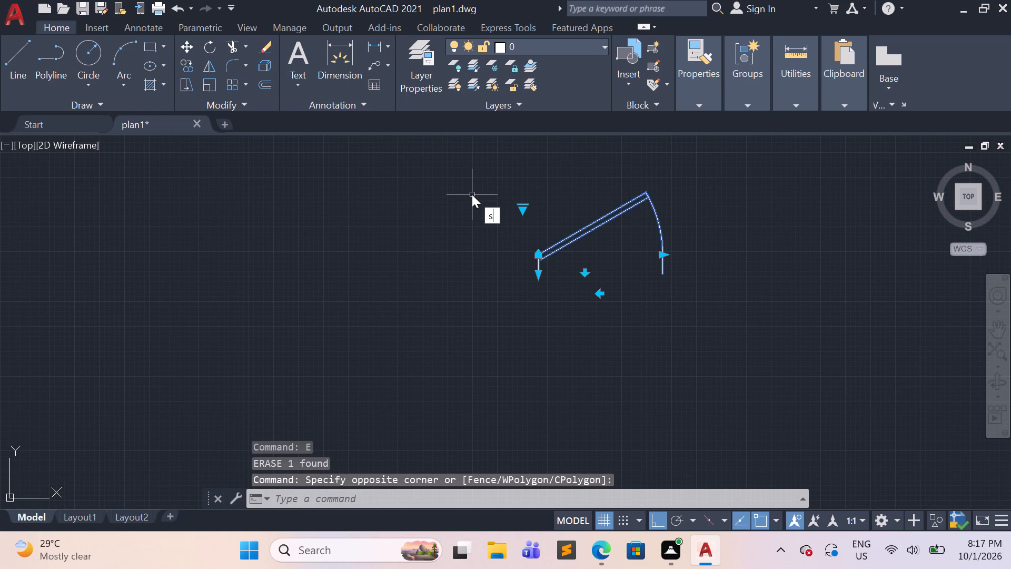
pyautogui.press('Return')
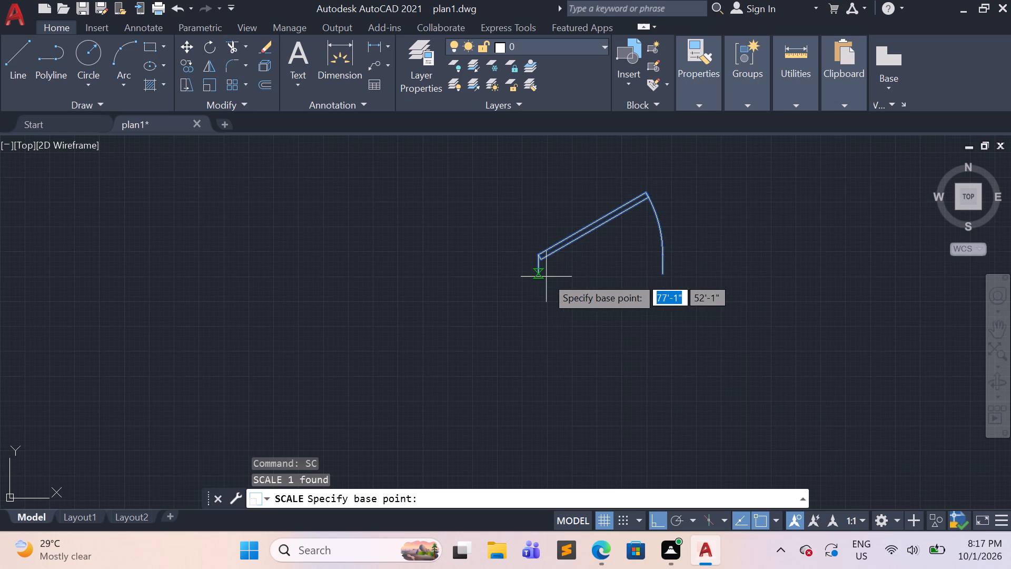
pyautogui.click(533, 278)
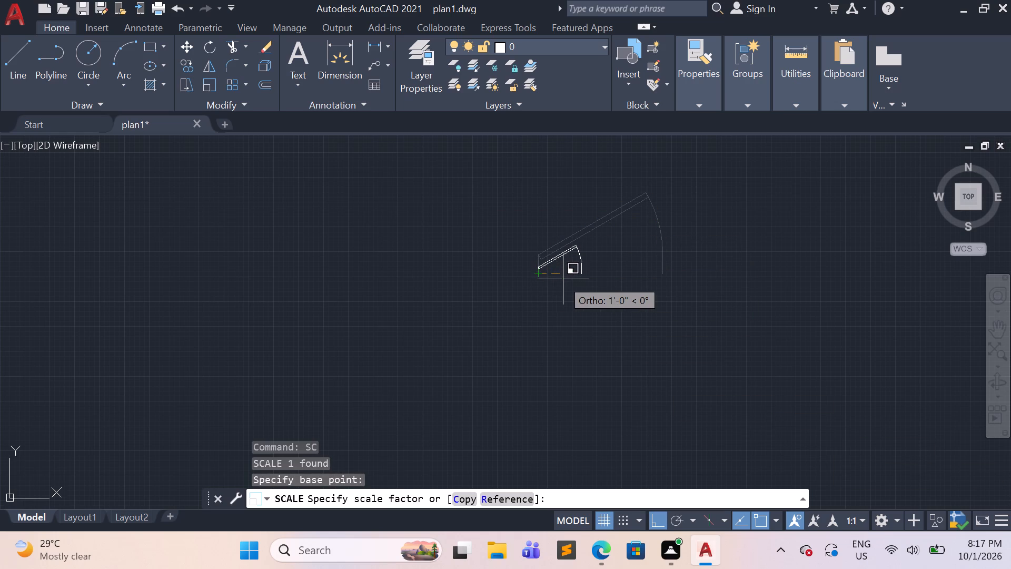
pyautogui.click(567, 279)
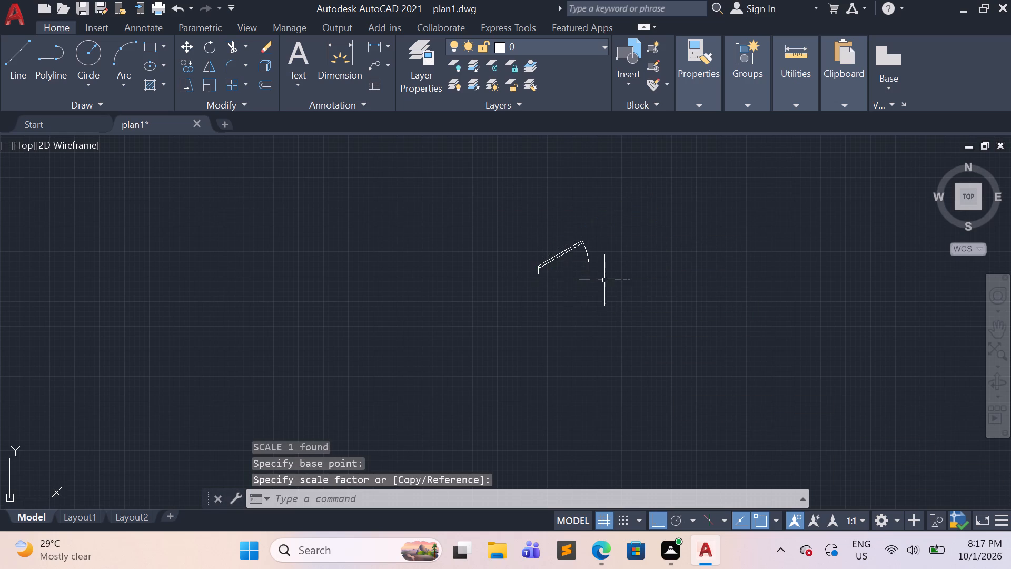
# Check the rescaled door's opening width with a linear dimension below it, and erase the dimension.
pyautogui.scroll(2, 601, 280)
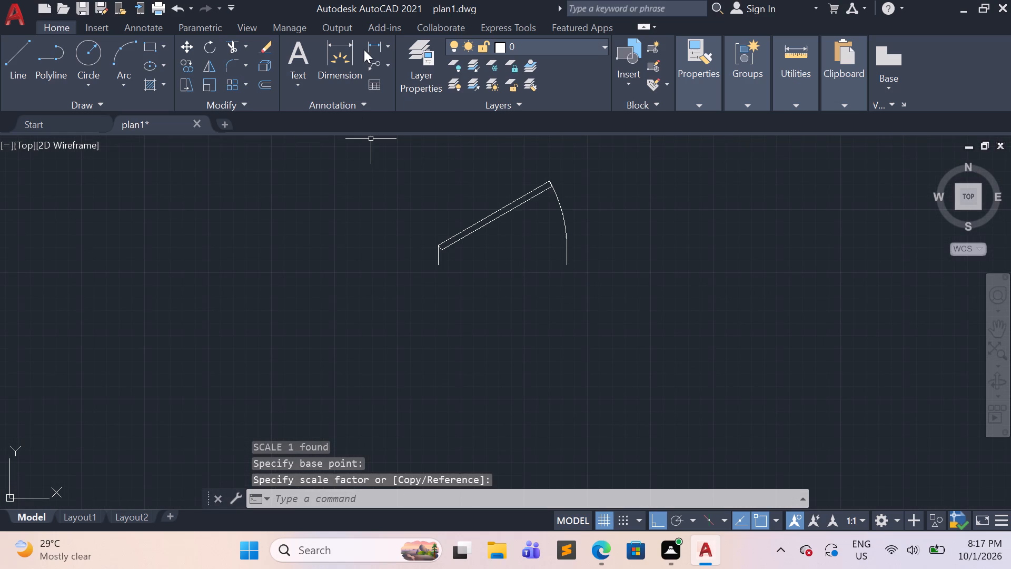
pyautogui.click(372, 43)
pyautogui.click(435, 266)
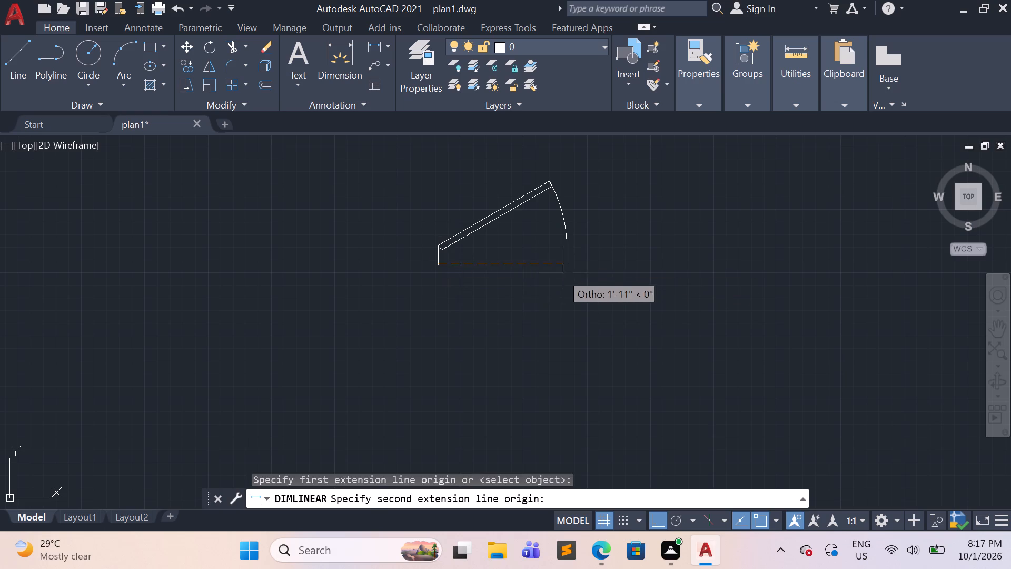
pyautogui.click(563, 267)
pyautogui.click(531, 293)
pyautogui.scroll(5, 509, 294)
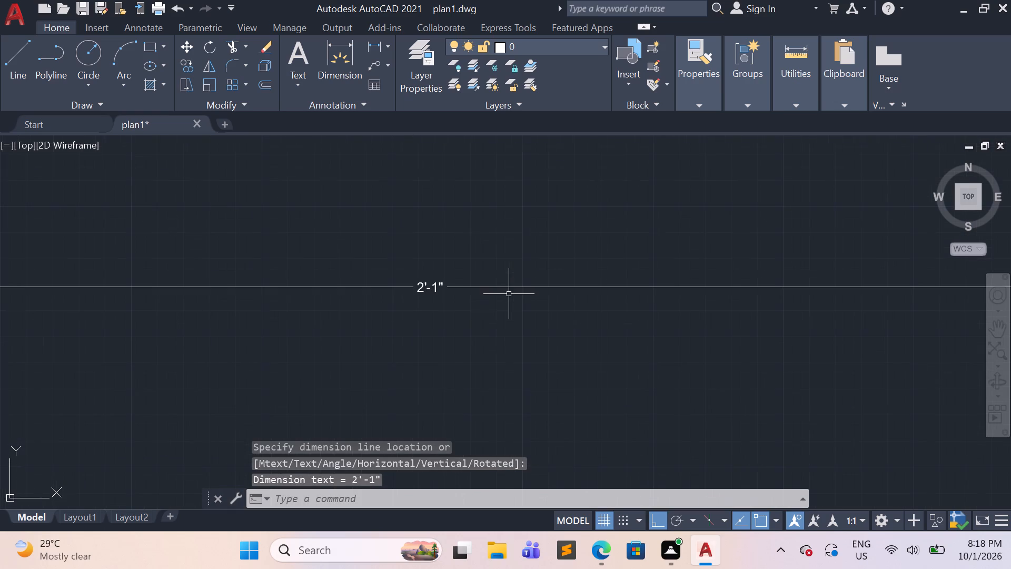
pyautogui.scroll(-5, 503, 295)
pyautogui.scroll(-1, 537, 321)
pyautogui.moveTo(462, 358); pyautogui.dragTo(473, 359, button='middle')
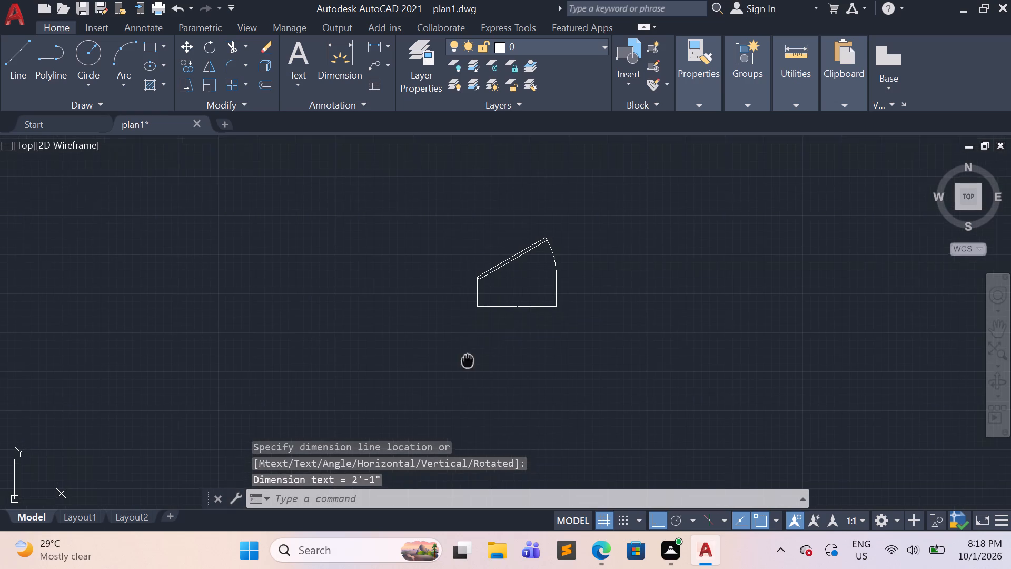
pyautogui.moveTo(473, 359); pyautogui.dragTo(606, 353, button='middle')
pyautogui.click(680, 301)
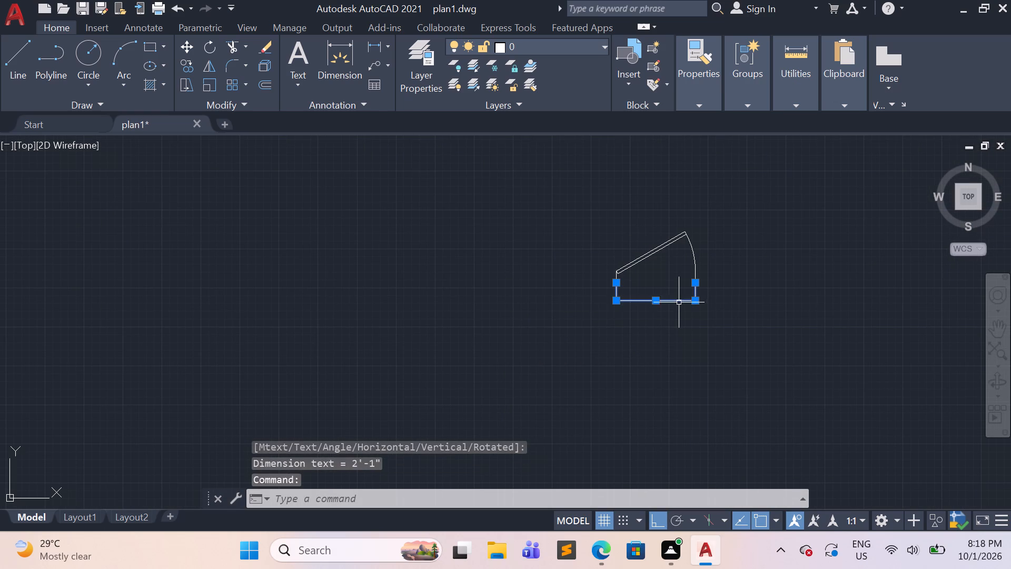
pyautogui.press('e')
pyautogui.press('Return')
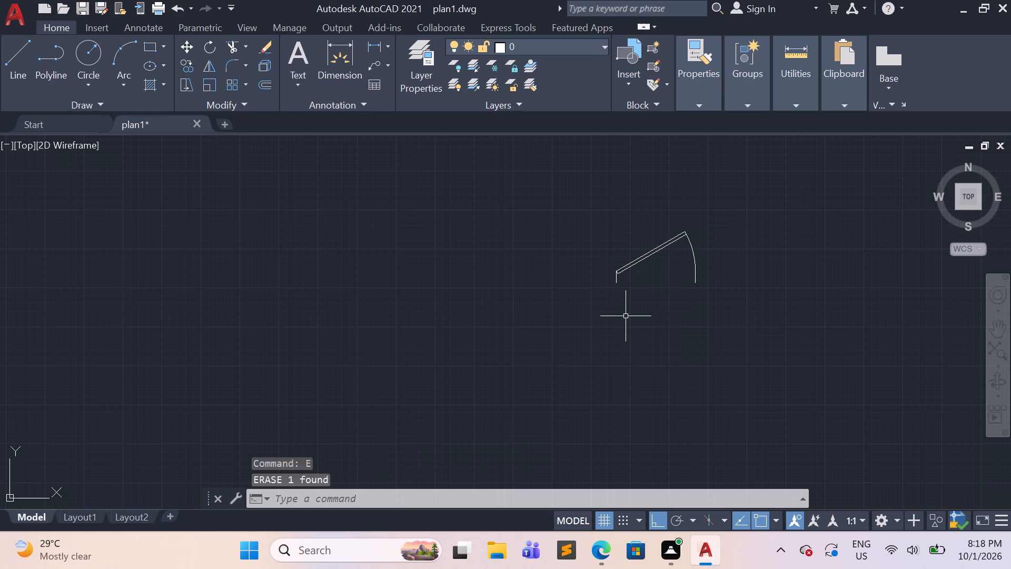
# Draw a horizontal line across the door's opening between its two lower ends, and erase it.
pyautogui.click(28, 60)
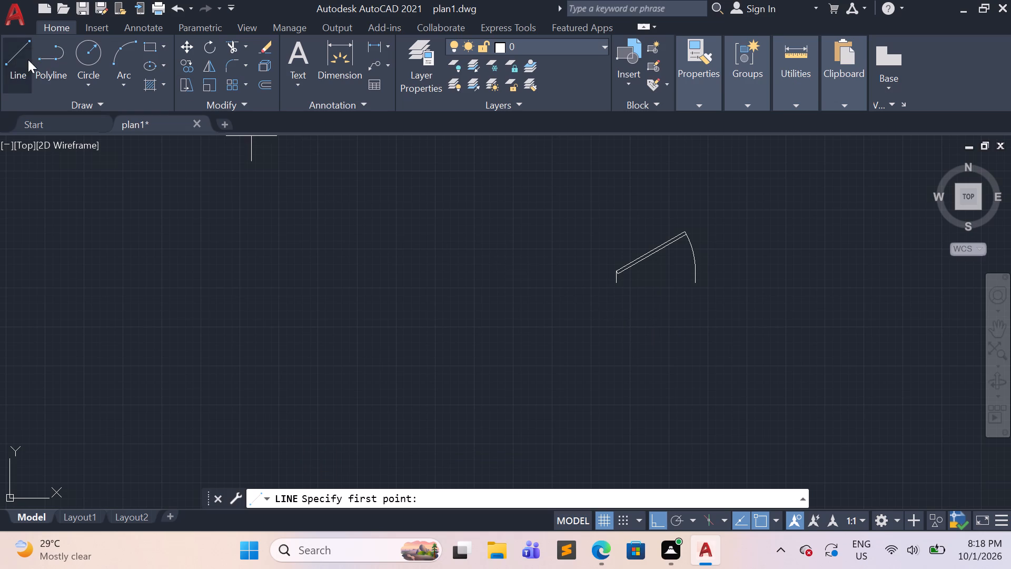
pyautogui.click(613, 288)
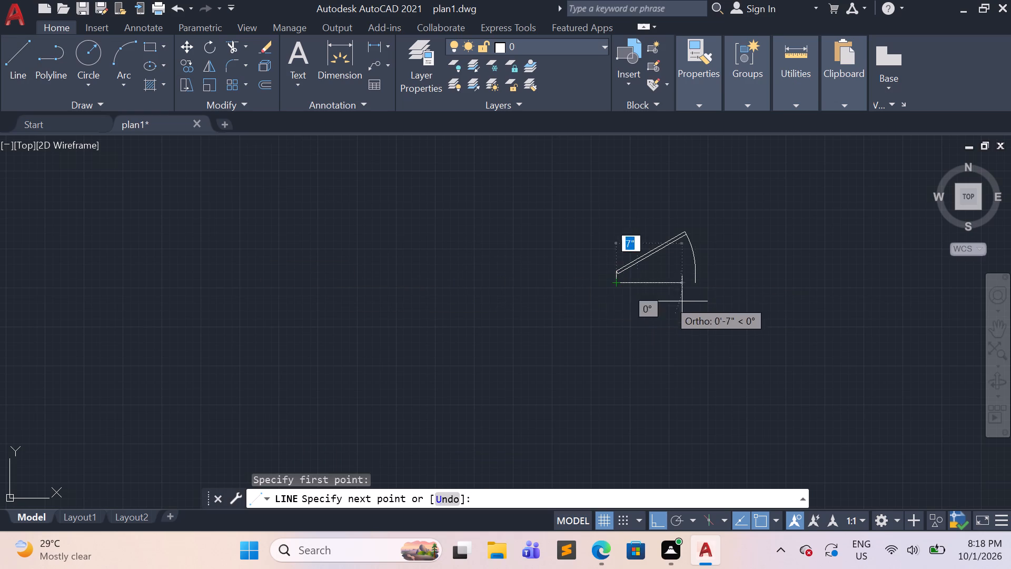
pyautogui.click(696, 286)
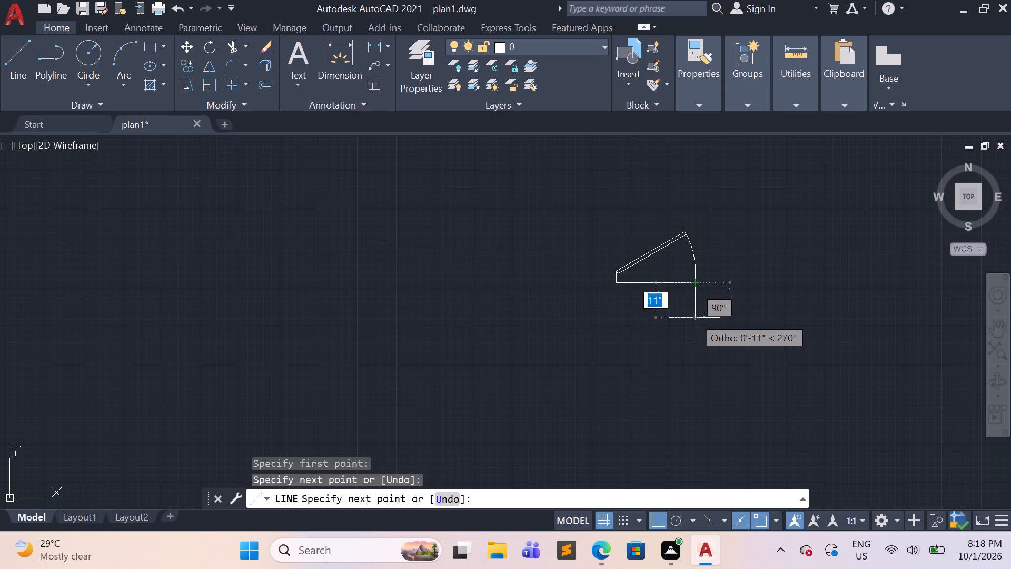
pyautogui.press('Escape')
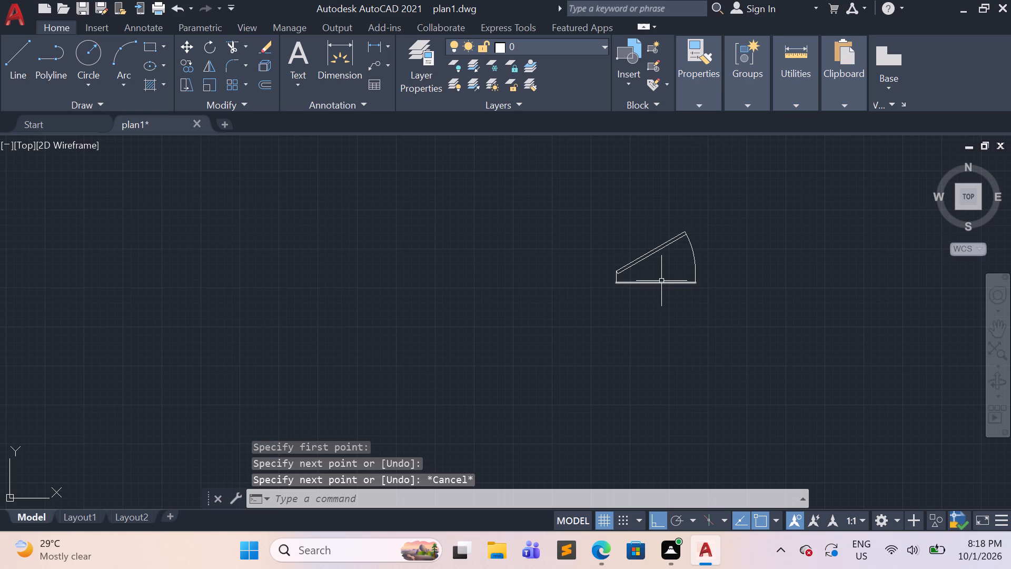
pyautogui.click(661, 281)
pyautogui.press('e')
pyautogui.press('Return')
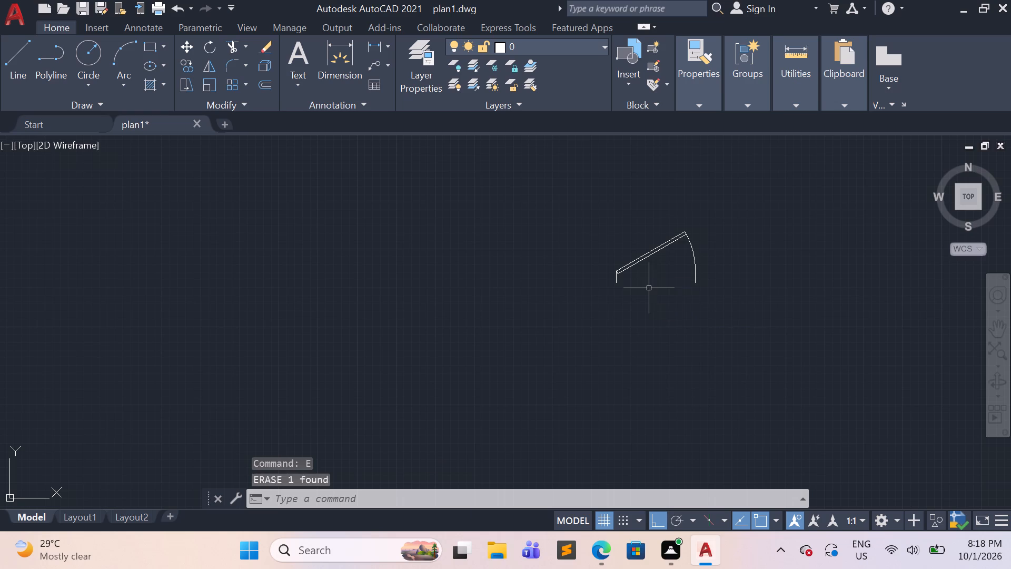
# Copy the resized door block from its lower hinge-side end into the dining area below Bedroom-1, with Ortho off.
pyautogui.scroll(-2, 651, 296)
pyautogui.moveTo(349, 380); pyautogui.dragTo(513, 348, button='middle')
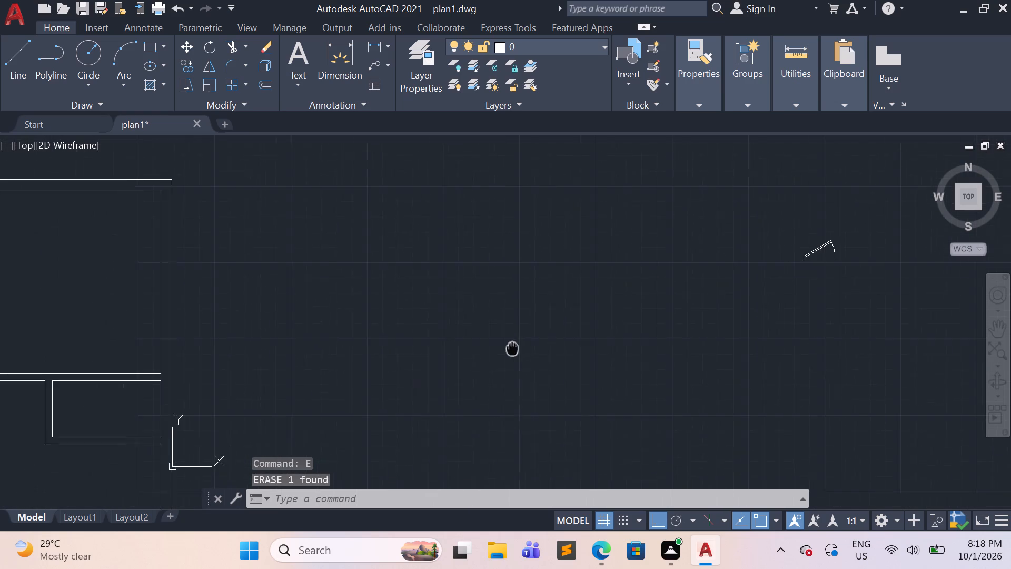
pyautogui.moveTo(513, 348); pyautogui.dragTo(524, 346, button='middle')
pyautogui.moveTo(878, 319); pyautogui.dragTo(877, 314)
pyautogui.click(765, 198)
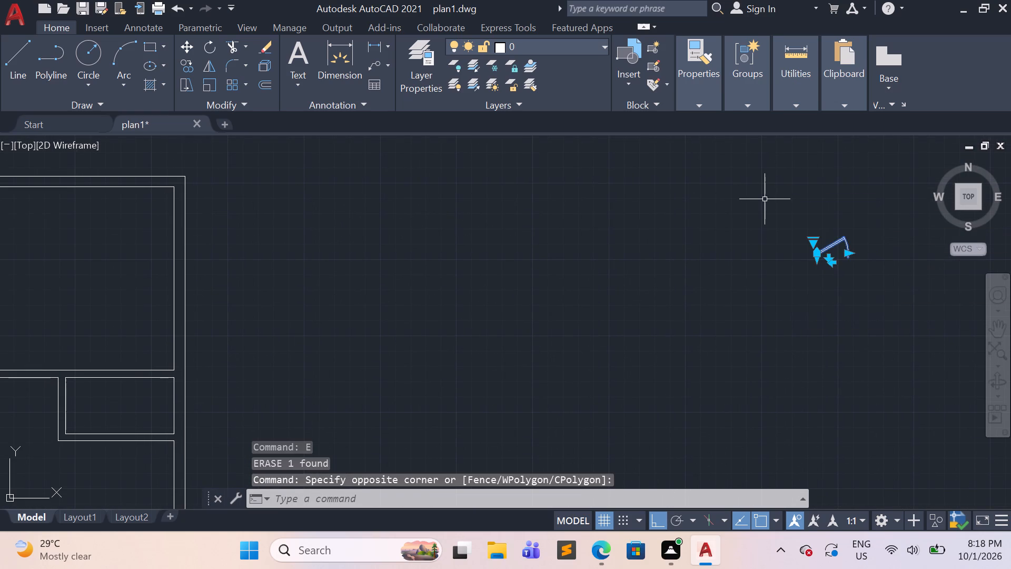
pyautogui.write('co')
pyautogui.press('Return')
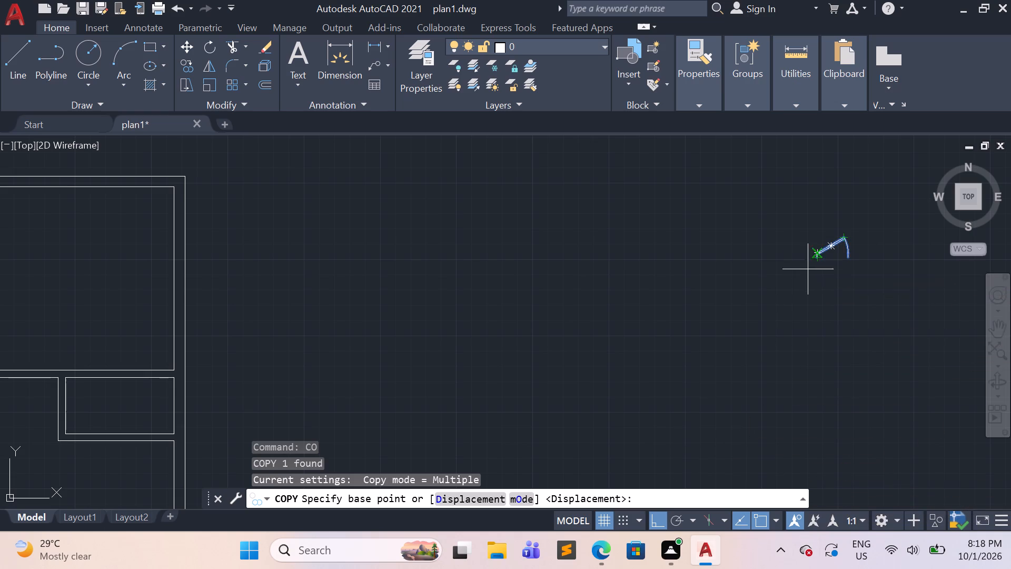
pyautogui.scroll(3, 814, 286)
pyautogui.click(810, 165)
pyautogui.scroll(-7, 423, 429)
pyautogui.press('F8')
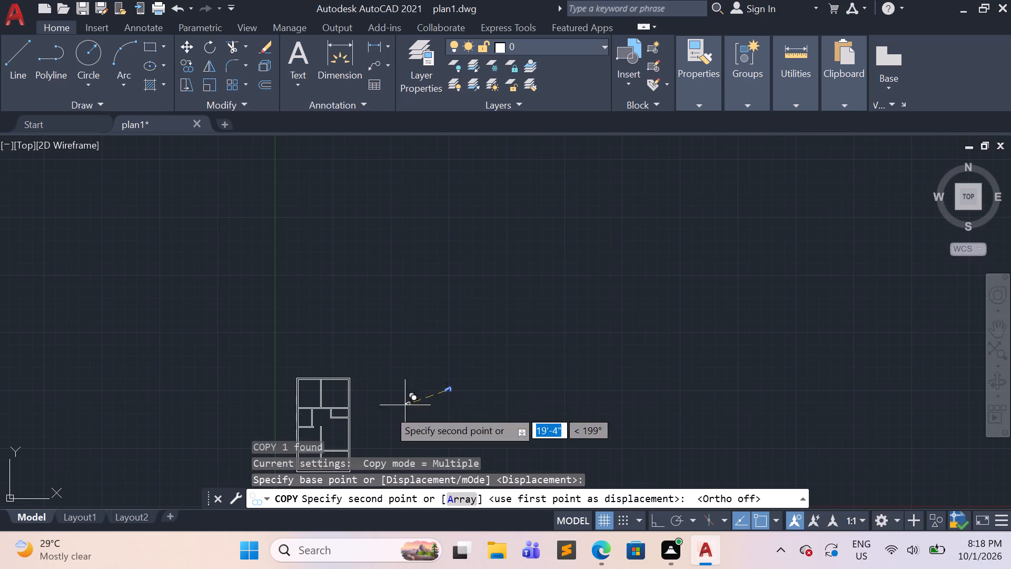
pyautogui.scroll(3, 282, 412)
pyautogui.scroll(2, 365, 402)
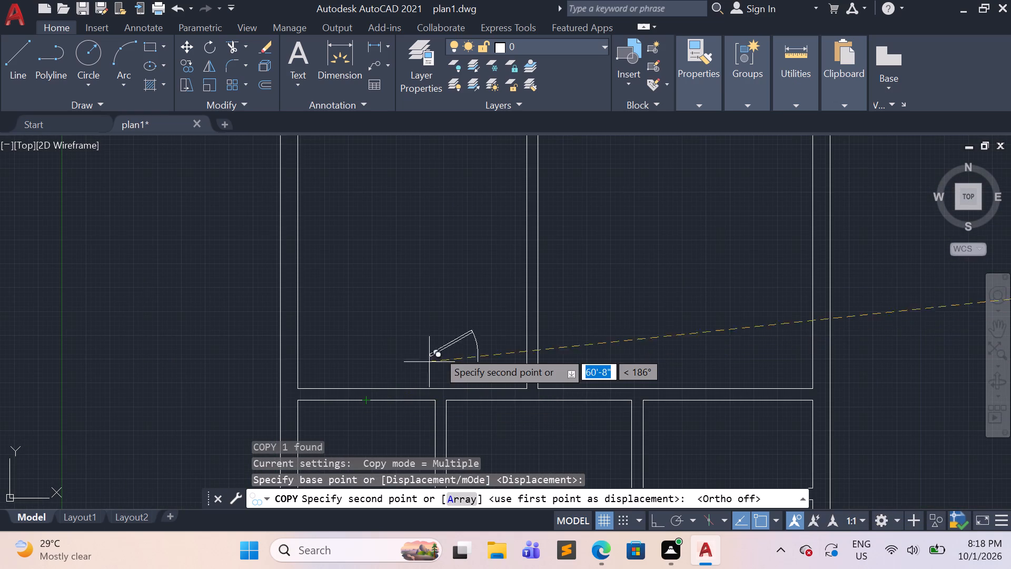
pyautogui.moveTo(455, 399); pyautogui.dragTo(463, 399, button='middle')
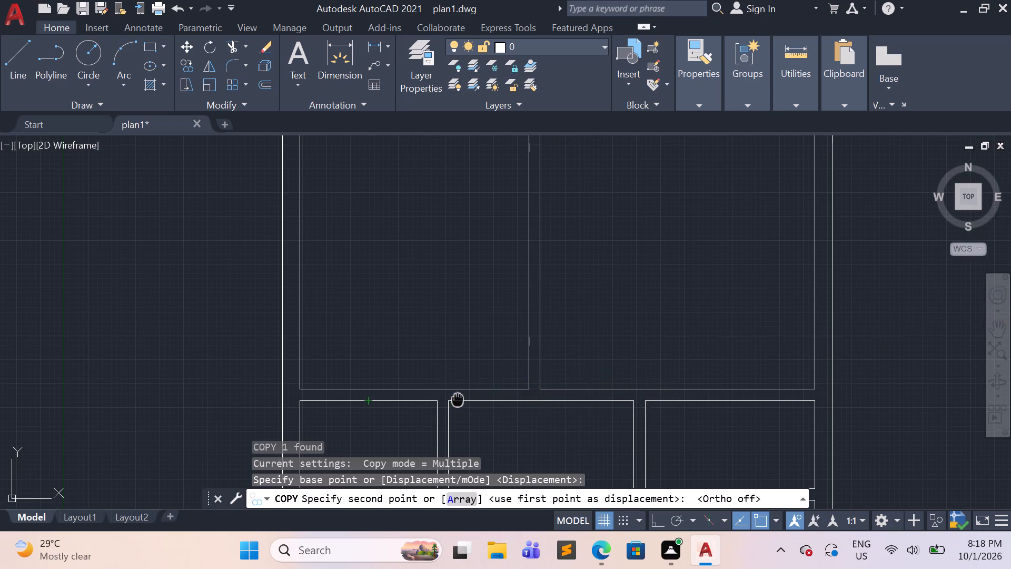
pyautogui.moveTo(463, 399); pyautogui.dragTo(560, 281, button='middle')
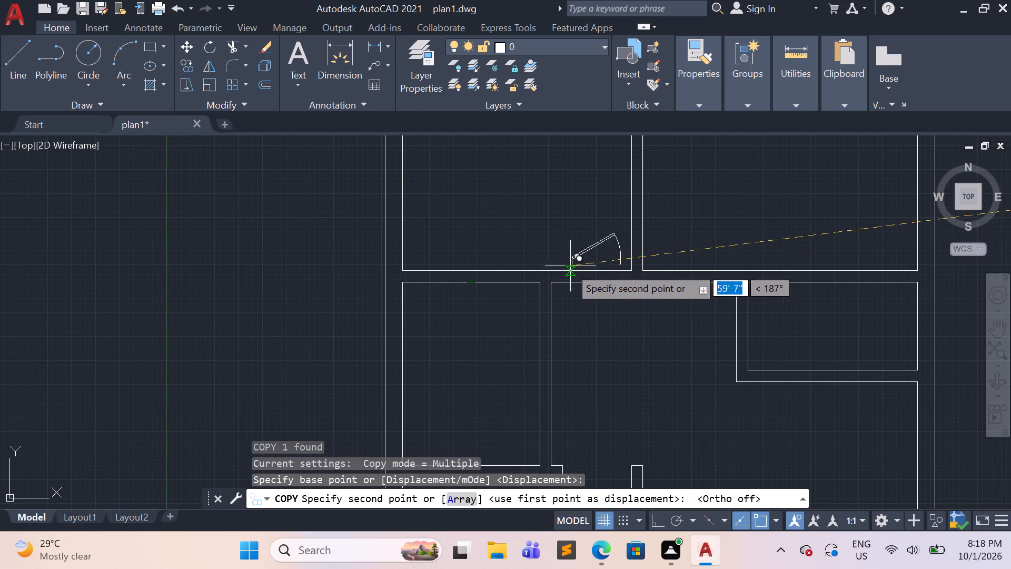
pyautogui.scroll(2, 562, 275)
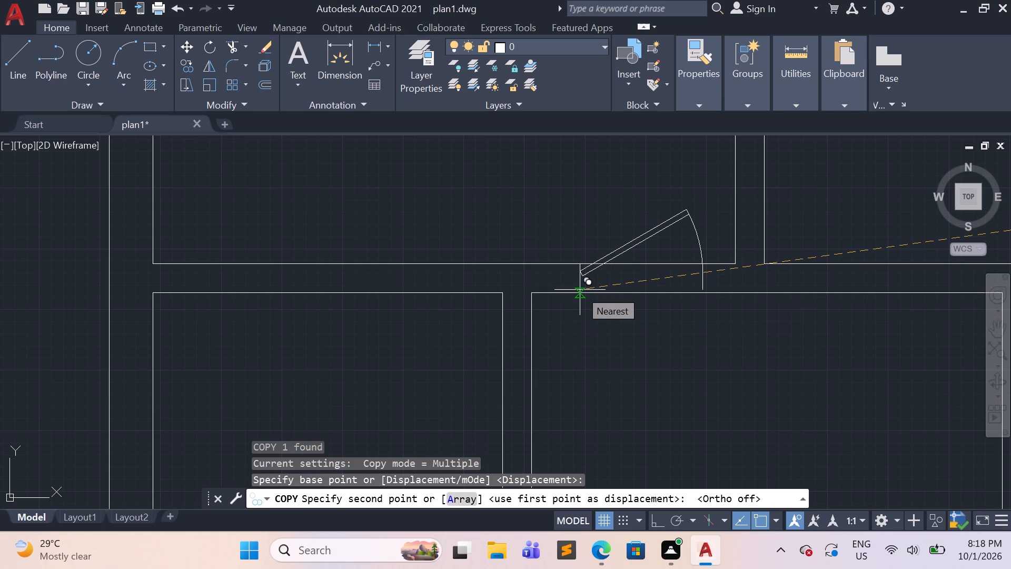
pyautogui.click(596, 389)
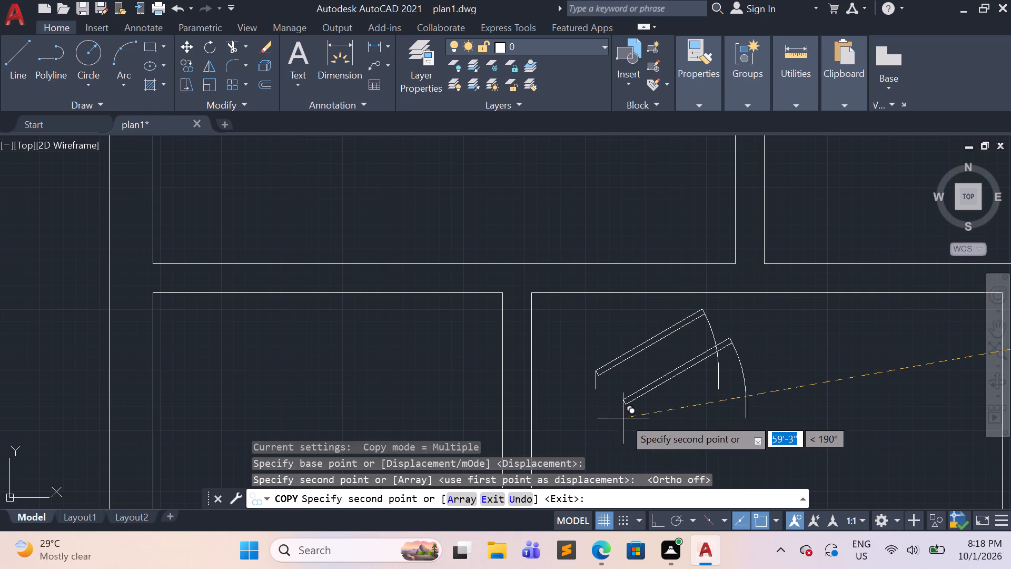
pyautogui.press('Escape')
# Move the copied door by its lower latch-side end onto the lower line of Bedroom-1's bottom wall, near the wall between the bedrooms.
pyautogui.moveTo(761, 429); pyautogui.dragTo(757, 419)
pyautogui.click(621, 319)
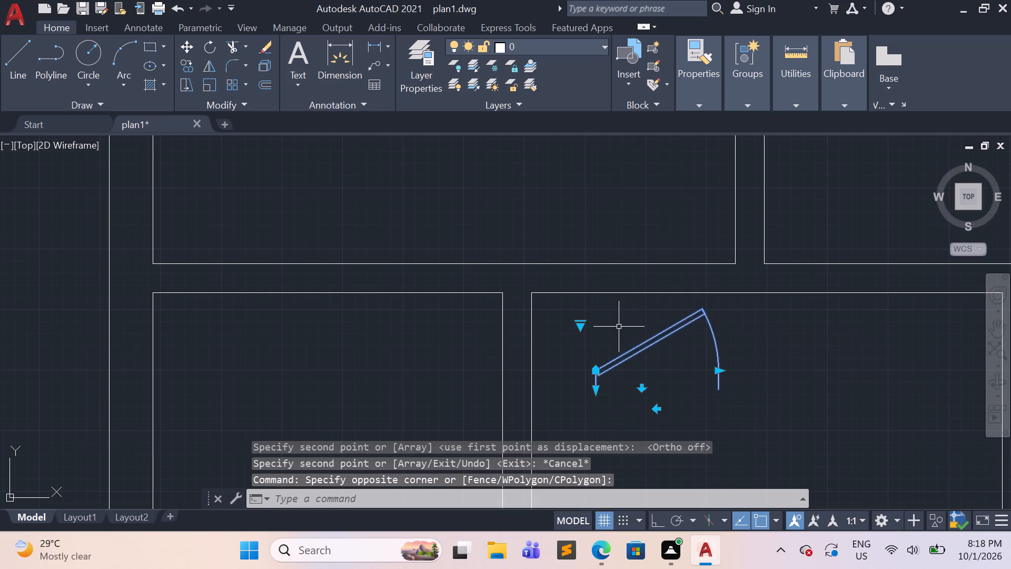
pyautogui.press('c')
pyautogui.press('BackSpace')
pyautogui.press('m')
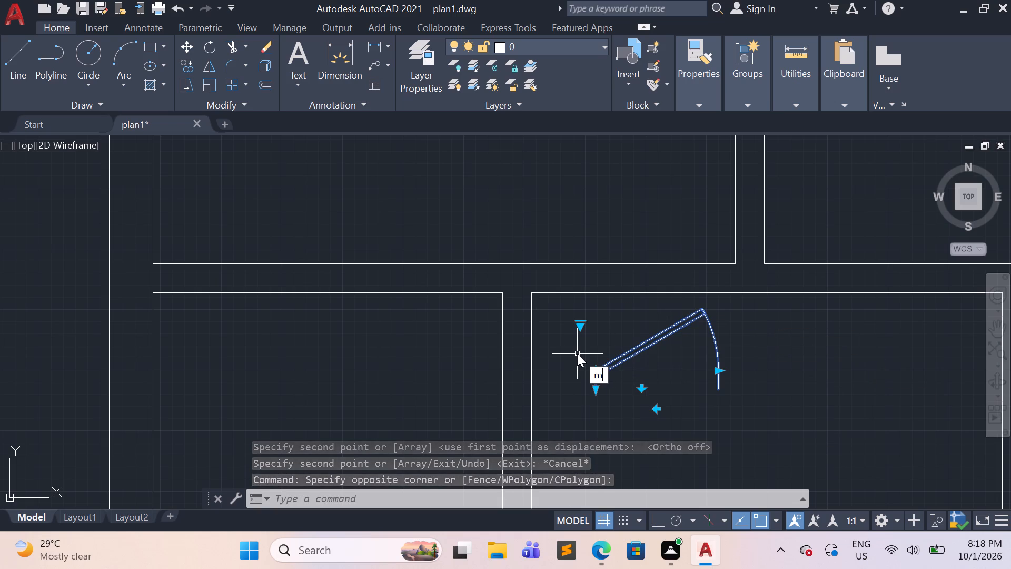
pyautogui.press('Return')
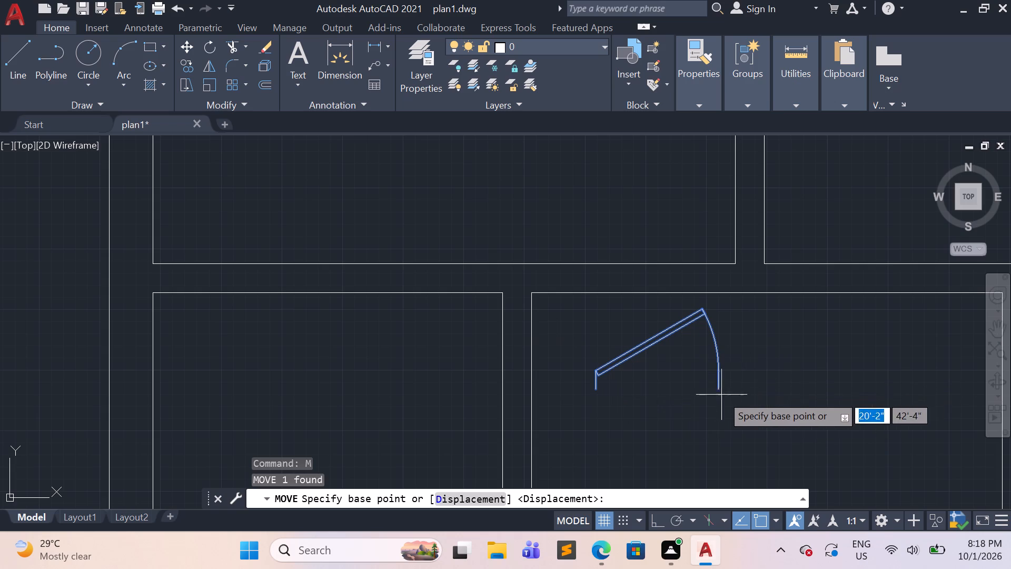
pyautogui.click(714, 387)
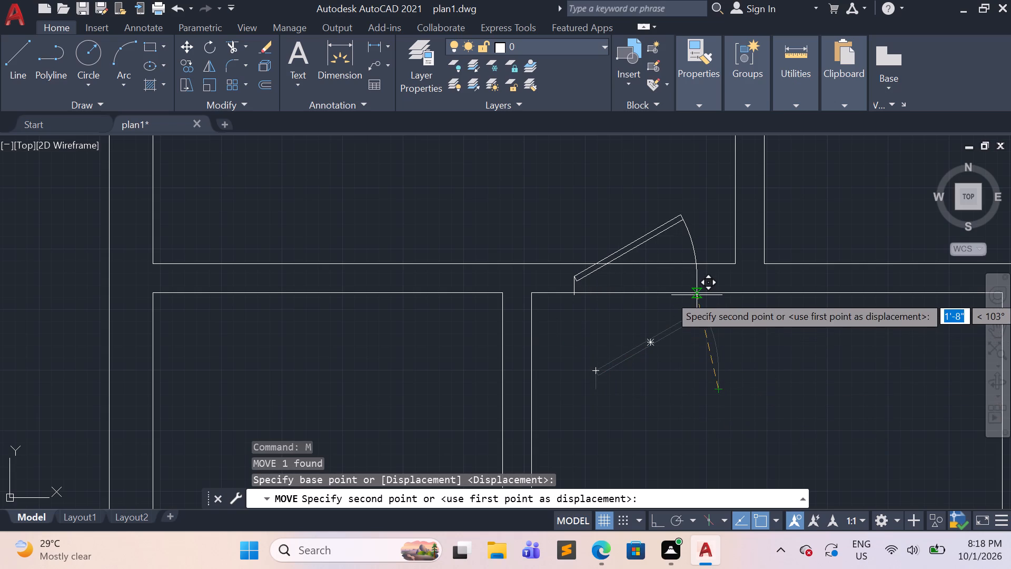
pyautogui.scroll(2, 709, 303)
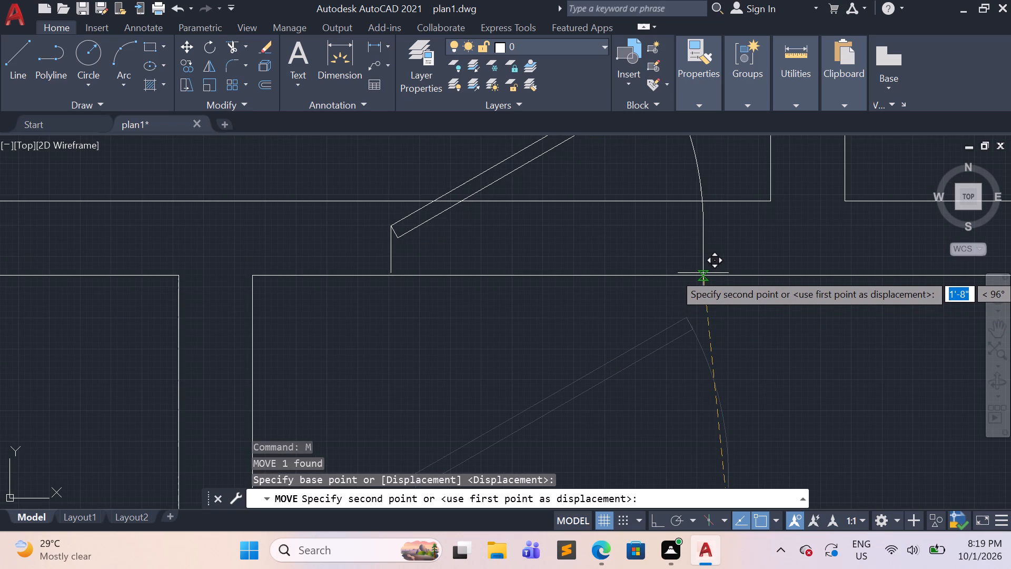
pyautogui.click(703, 272)
pyautogui.scroll(-2, 729, 302)
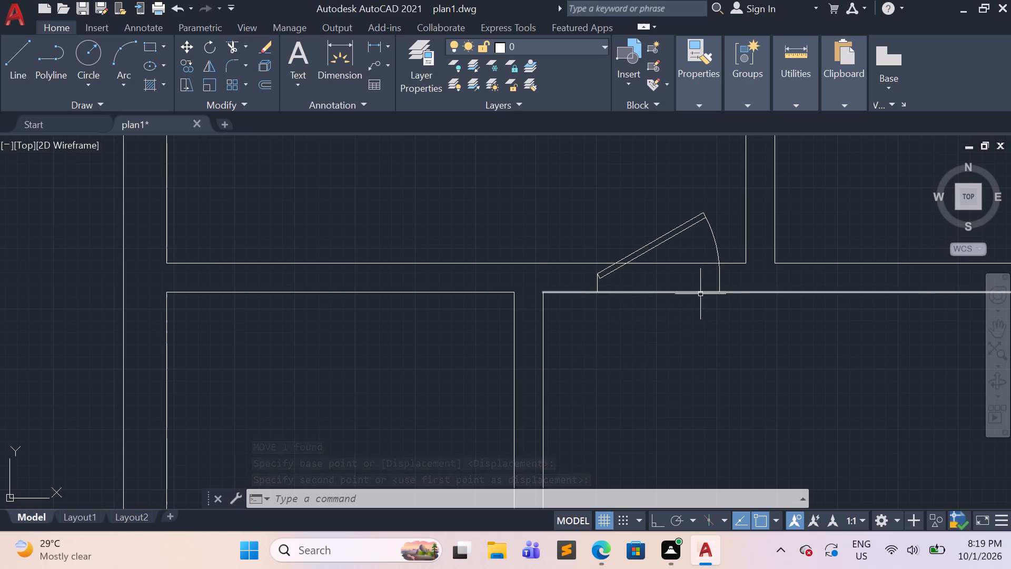
pyautogui.scroll(1, 676, 287)
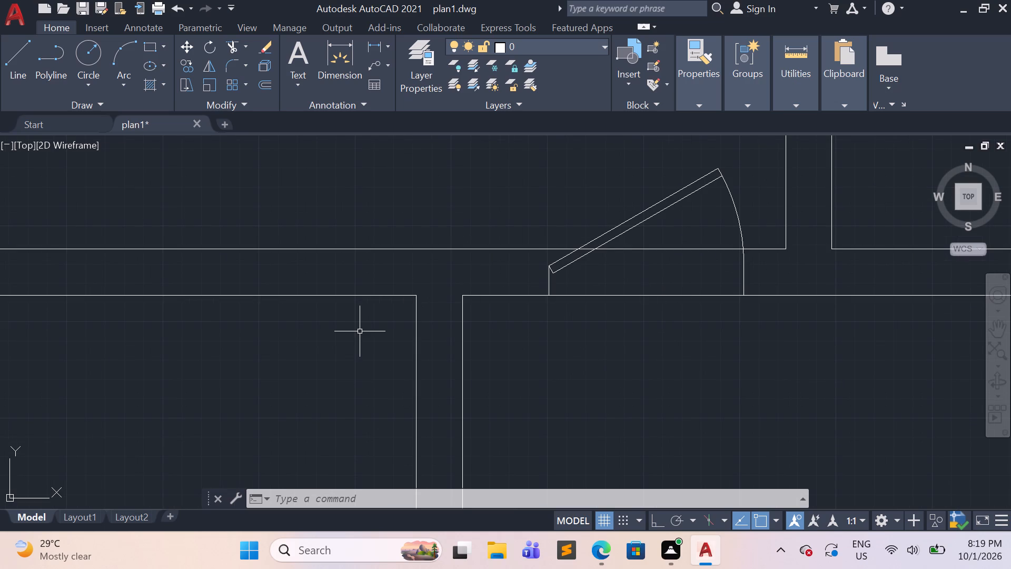
# Arrange the PDF floor plan and the AutoCAD drawing side by side, each filling half the screen.
pyautogui.click(569, 223)
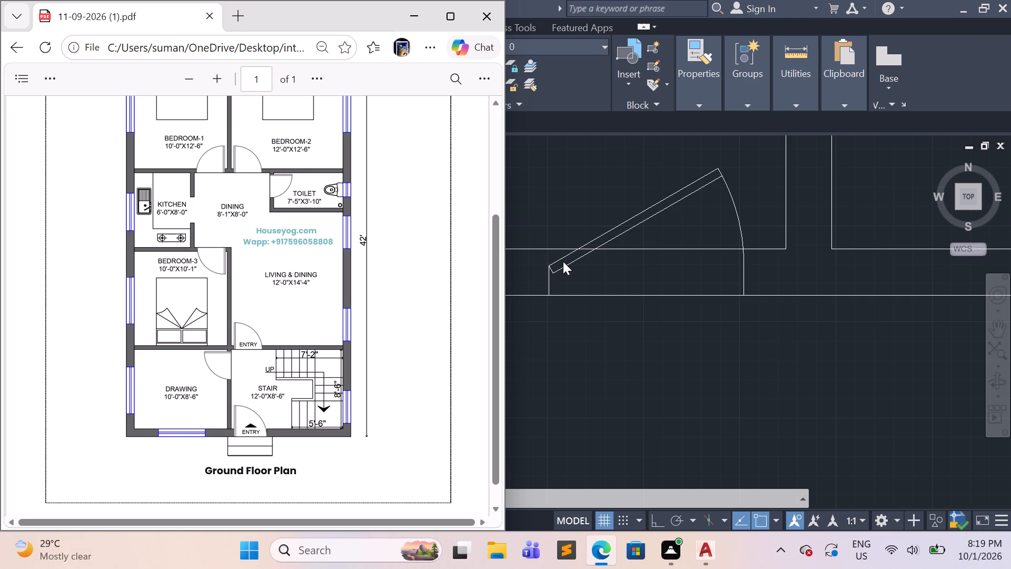
pyautogui.moveTo(630, 217); pyautogui.dragTo(635, 211)
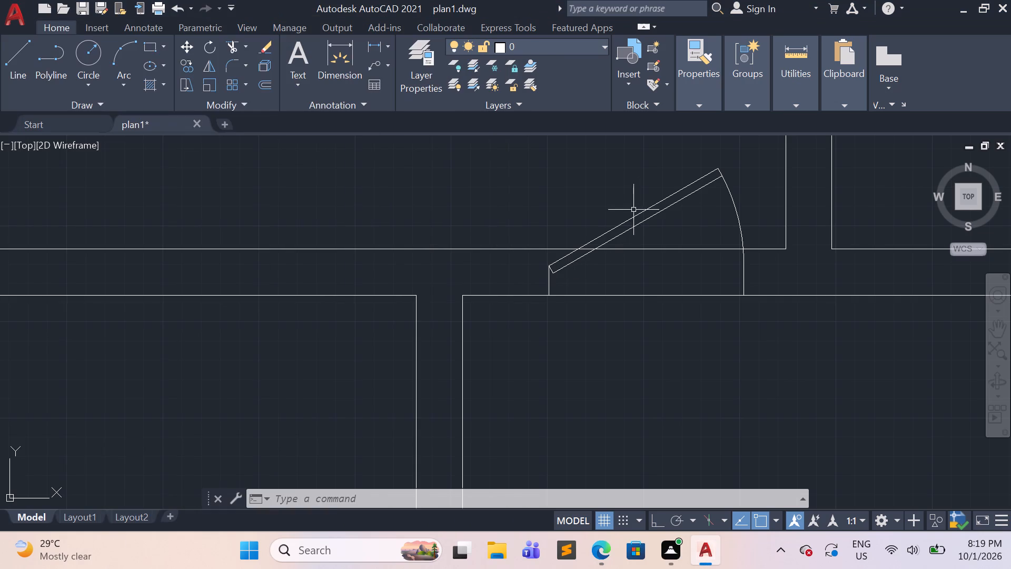
pyautogui.click(958, 11)
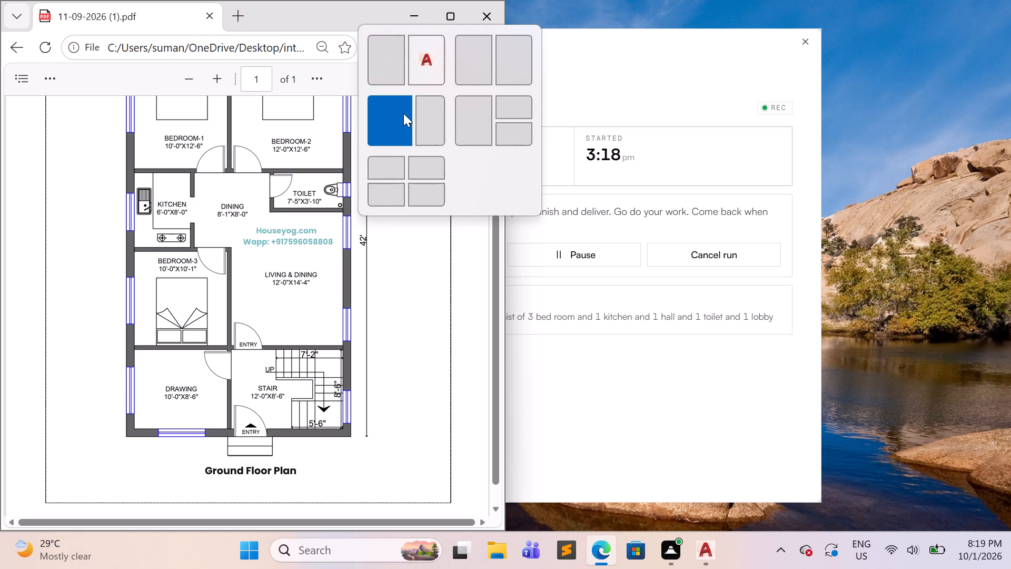
pyautogui.click(464, 78)
pyautogui.moveTo(668, 242); pyautogui.dragTo(672, 246)
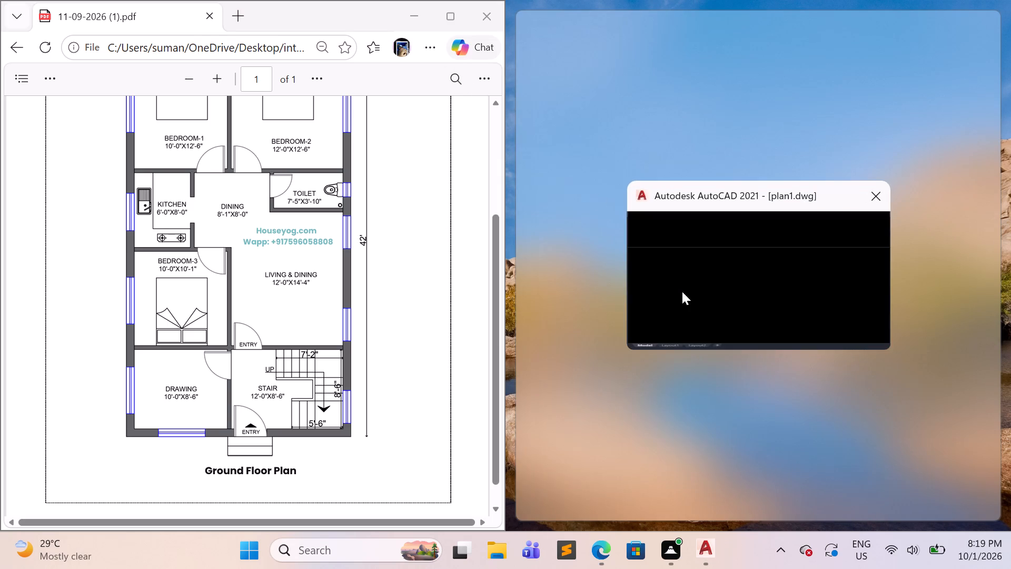
# Try the Bedroom-1 door block at Open 45°, and set it to Open 90° as in the PDF plan.
pyautogui.scroll(-1, 756, 305)
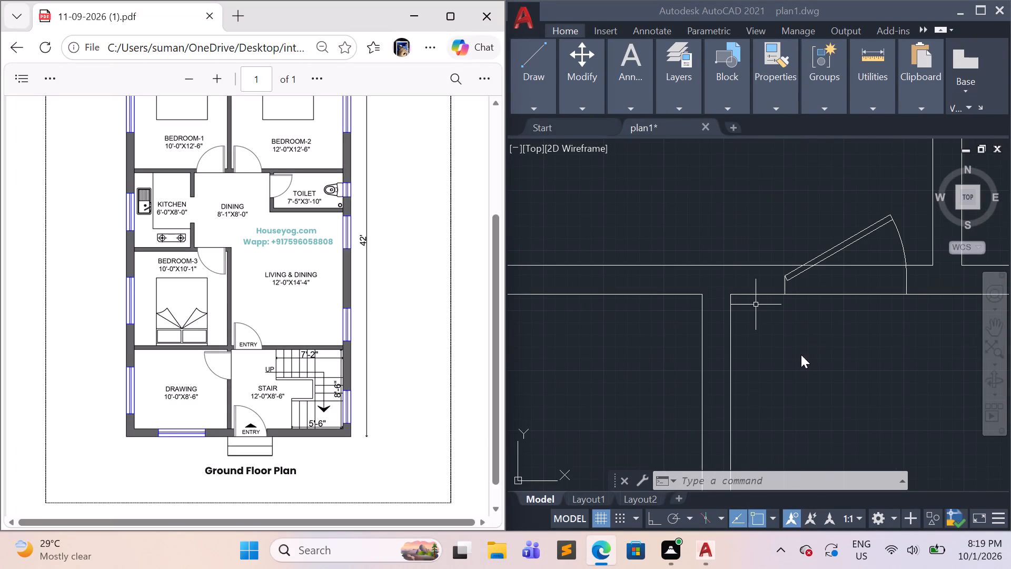
pyautogui.moveTo(824, 350); pyautogui.dragTo(663, 339, button='middle')
pyautogui.scroll(-1, 822, 352)
pyautogui.moveTo(821, 357); pyautogui.dragTo(620, 308, button='middle')
pyautogui.scroll(1, 637, 310)
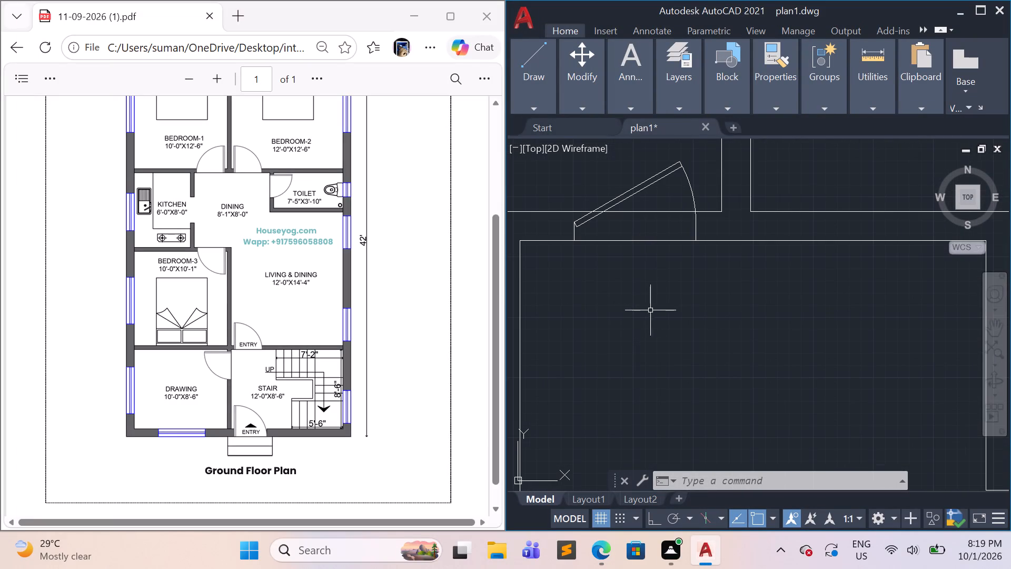
pyautogui.moveTo(666, 308); pyautogui.dragTo(697, 346, button='middle')
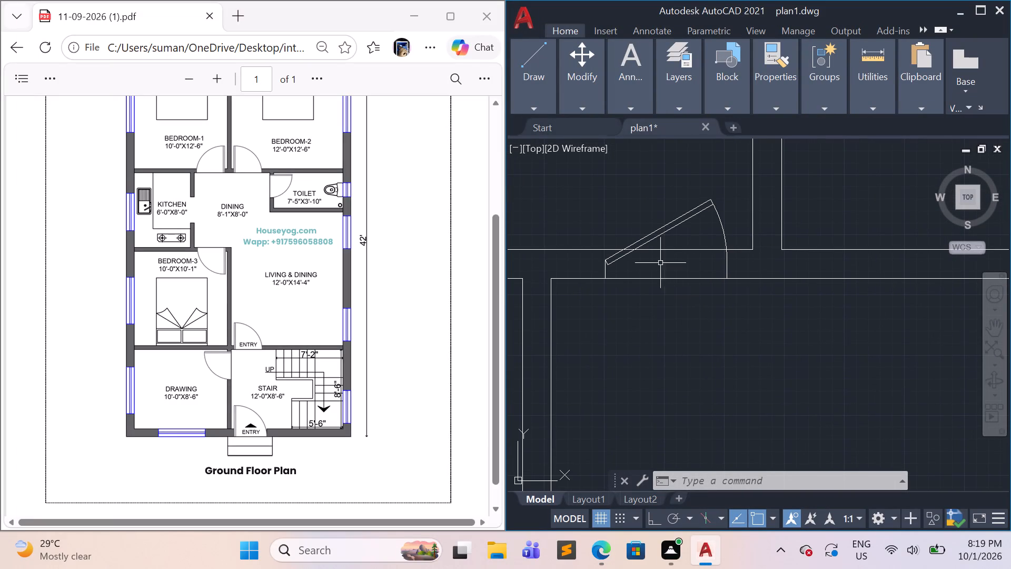
pyautogui.click(612, 260)
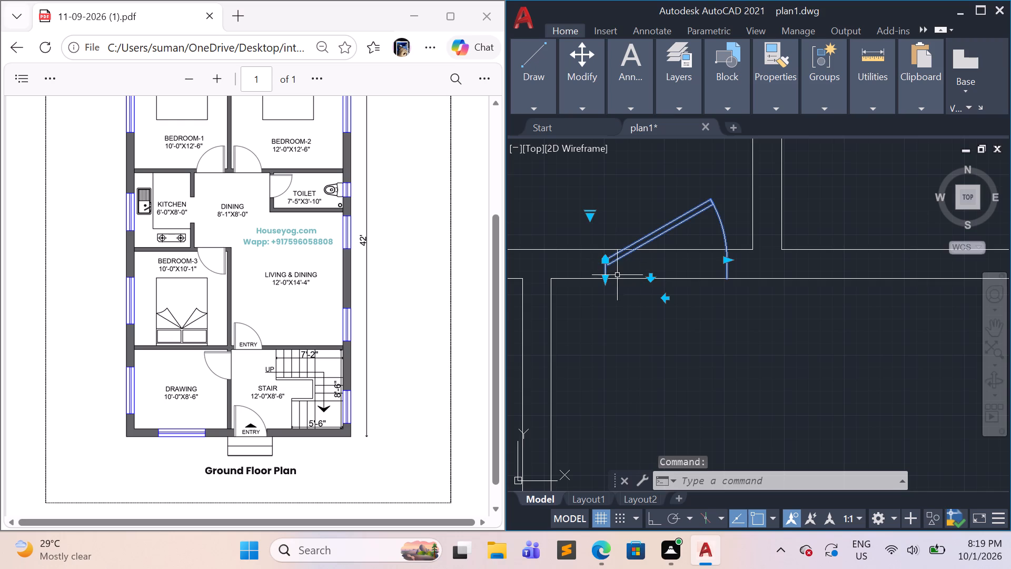
pyautogui.click(591, 217)
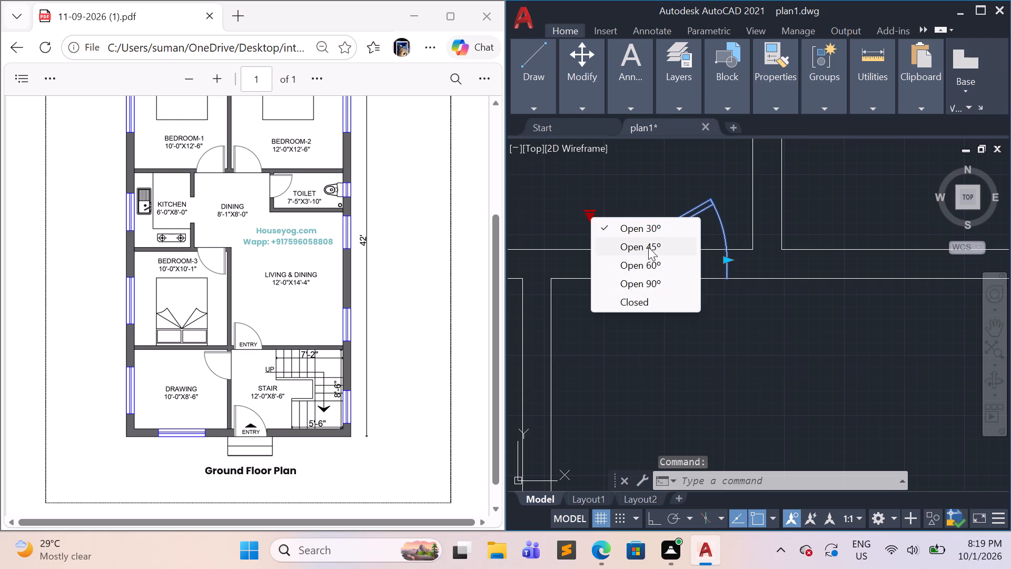
pyautogui.click(657, 243)
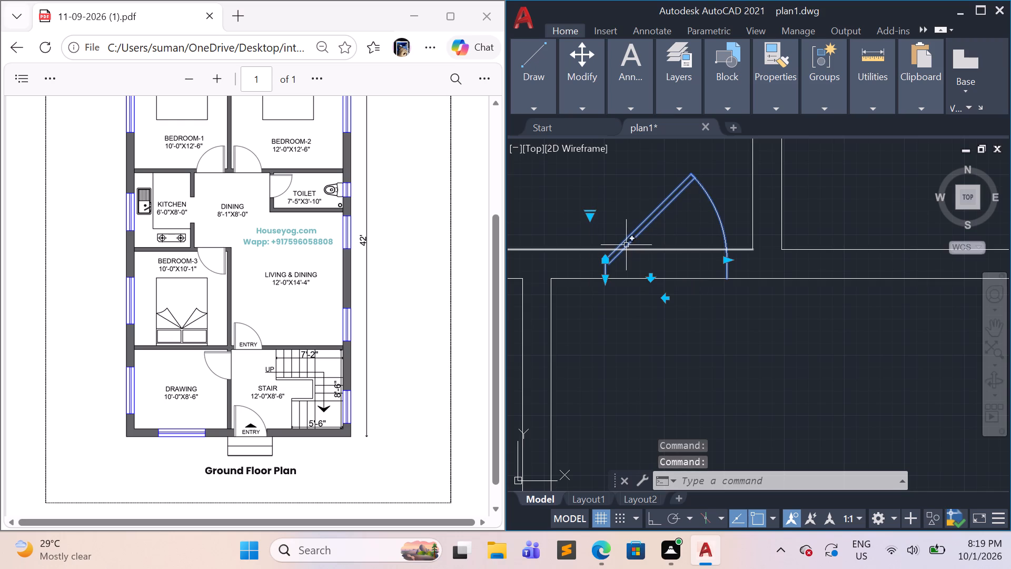
pyautogui.click(591, 223)
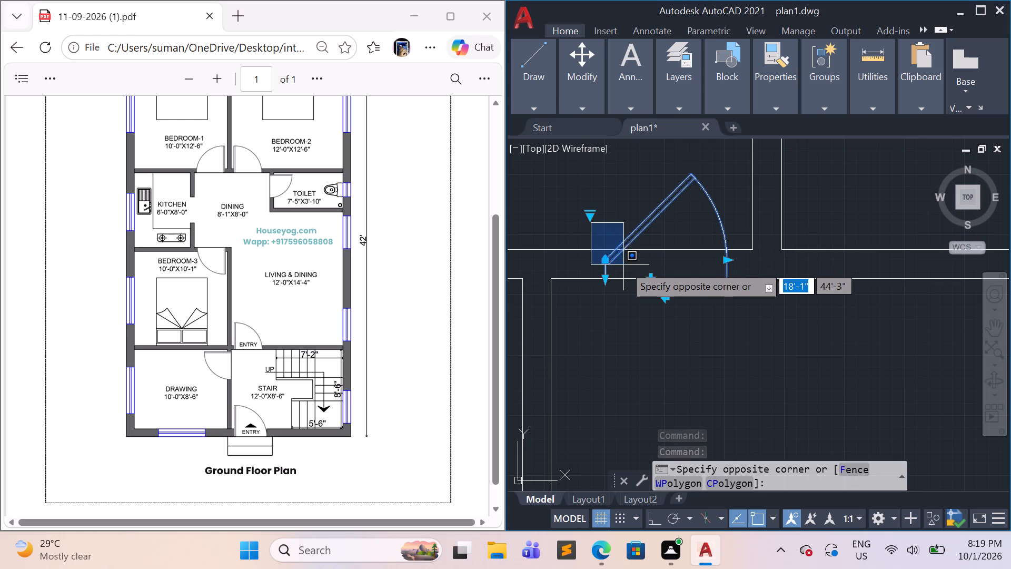
pyautogui.press('Escape')
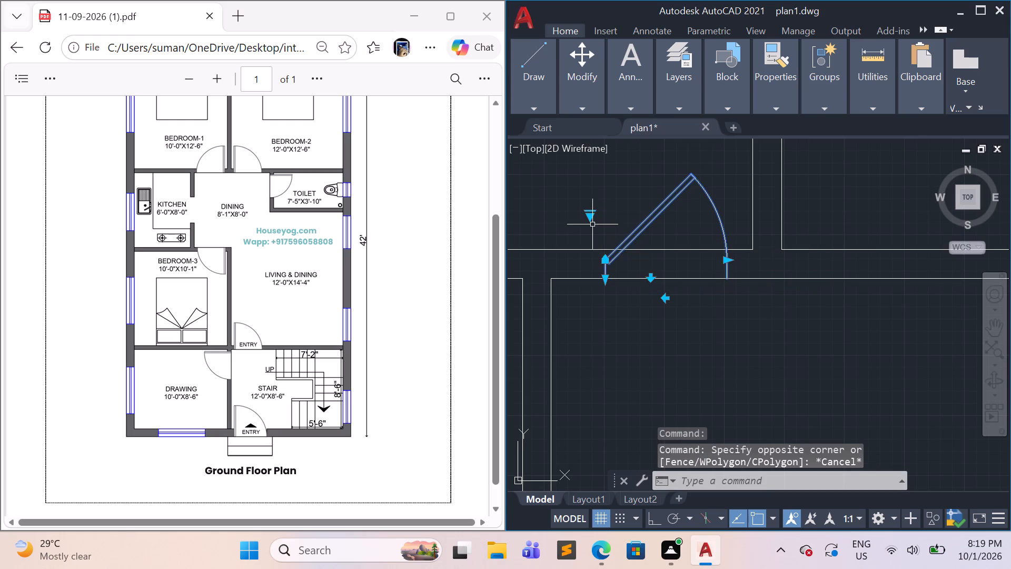
pyautogui.click(591, 220)
pyautogui.press('Escape')
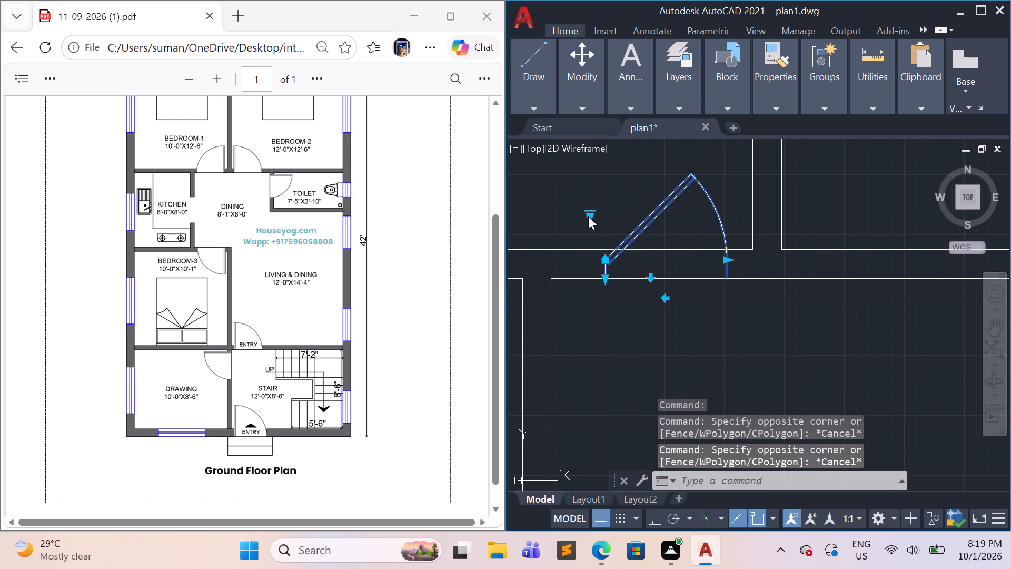
pyautogui.click(588, 216)
pyautogui.click(637, 280)
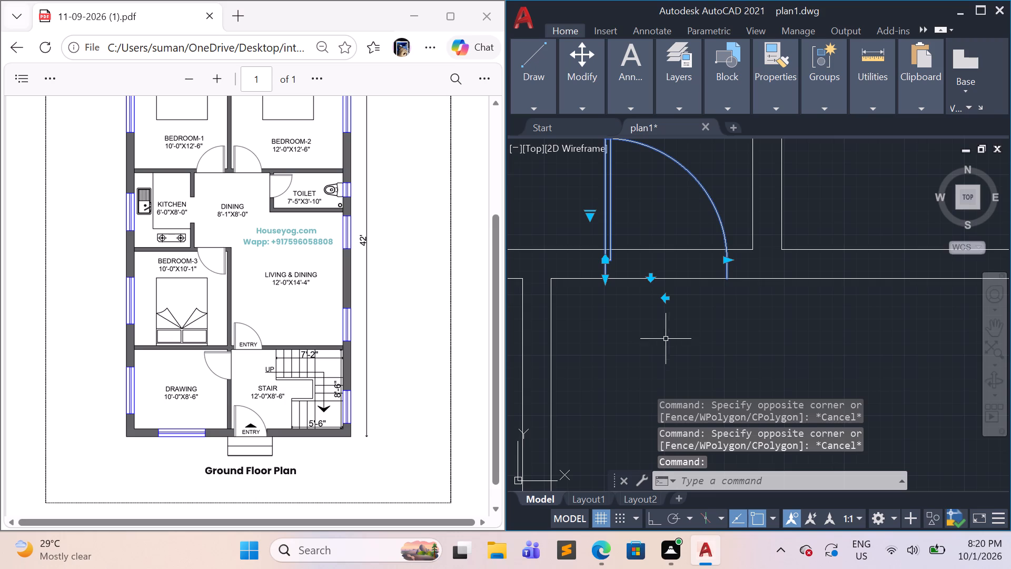
pyautogui.scroll(-1, 669, 344)
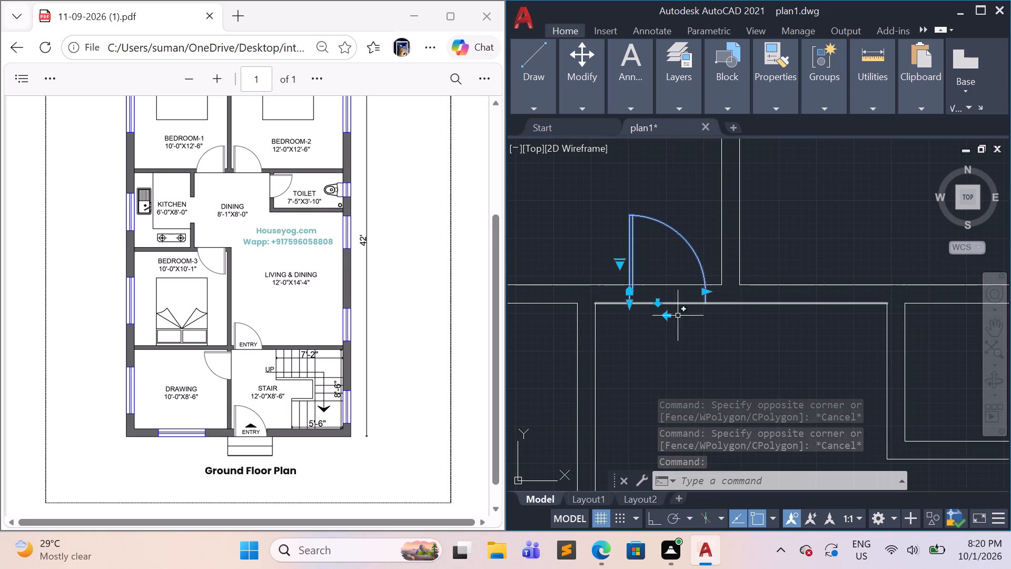
pyautogui.press('Escape')
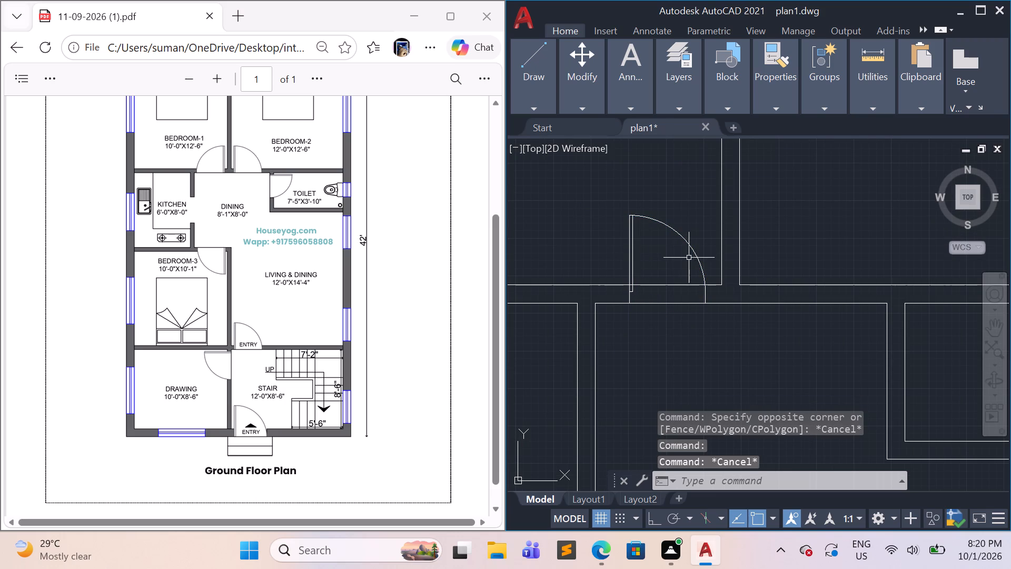
# Copy the Bedroom-1 door from its lower hinge corner onto the lower line of Bedroom-2's bottom wall, about 3'-8" across, just past the partition.
pyautogui.click(629, 264)
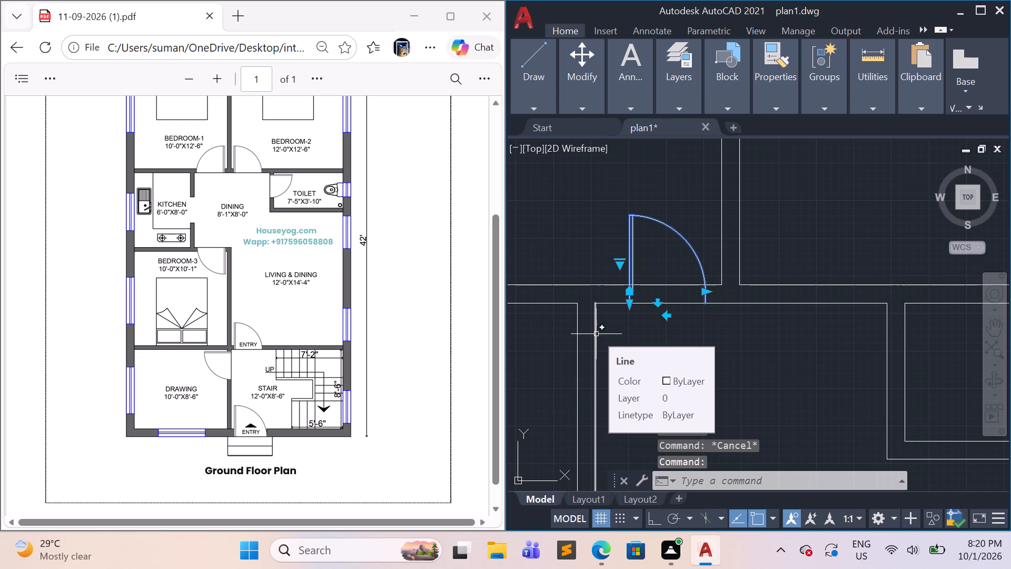
pyautogui.write('co')
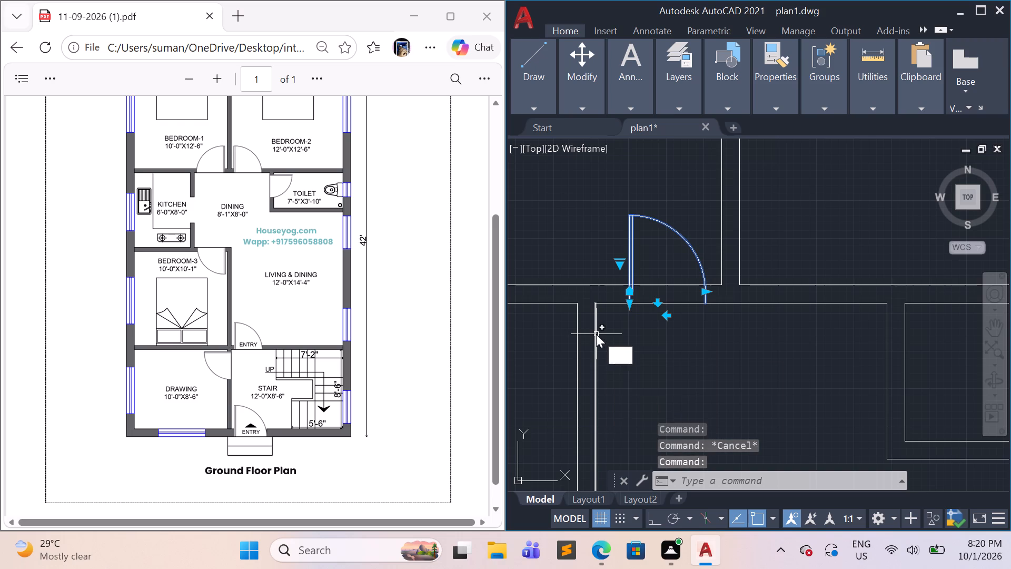
pyautogui.press('Return')
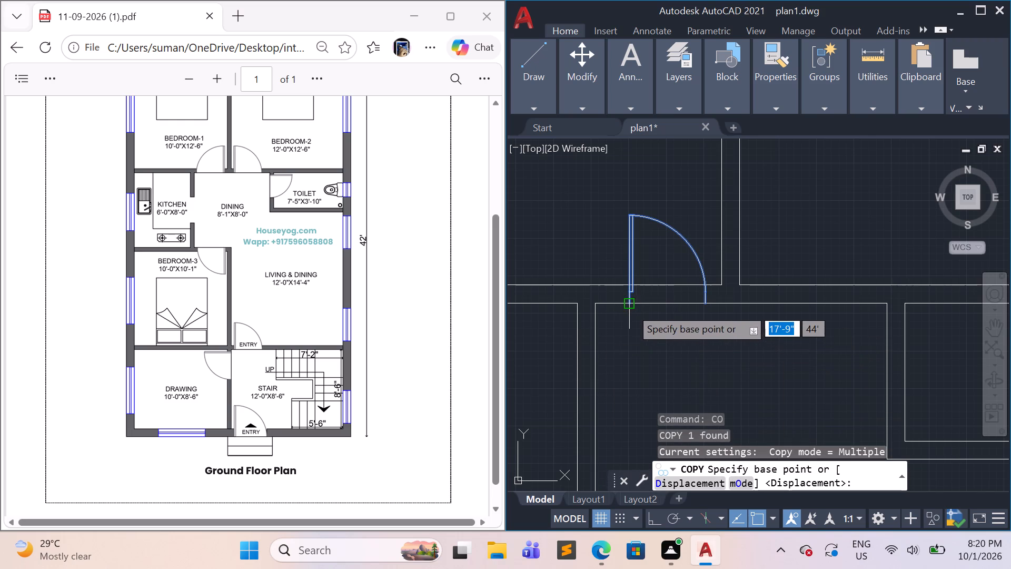
pyautogui.click(628, 303)
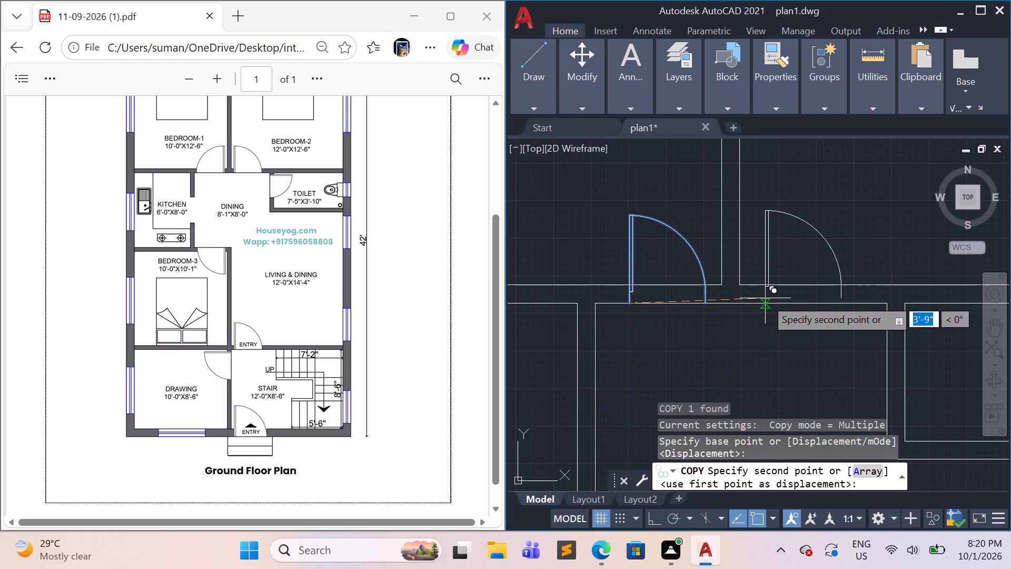
pyautogui.scroll(2, 769, 303)
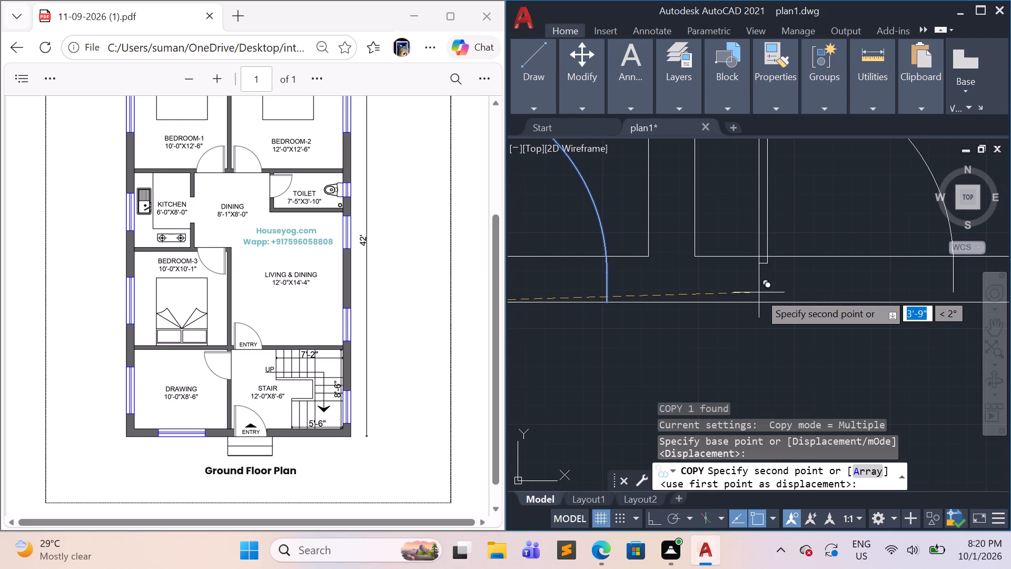
pyautogui.click(747, 302)
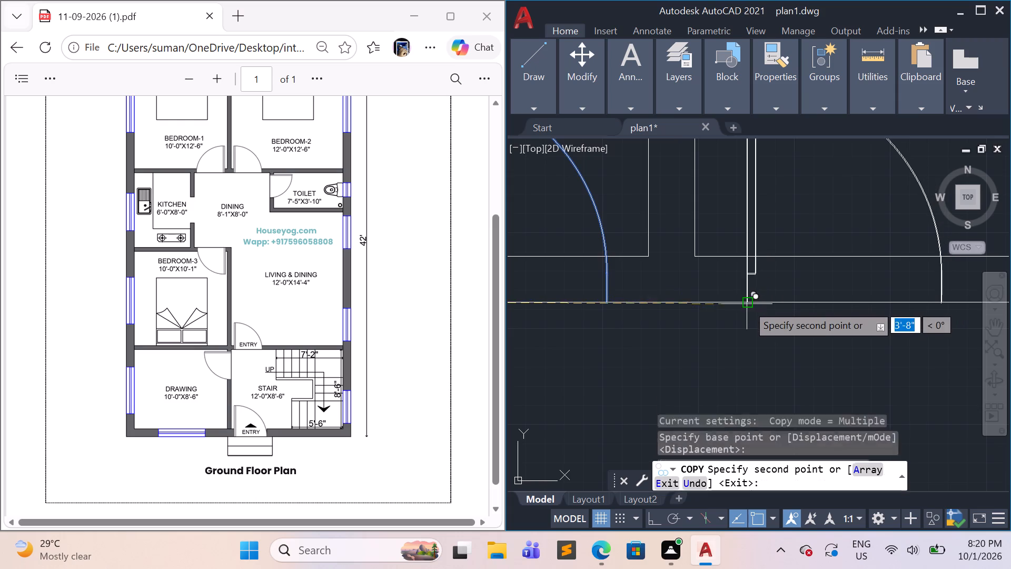
pyautogui.scroll(-4, 746, 311)
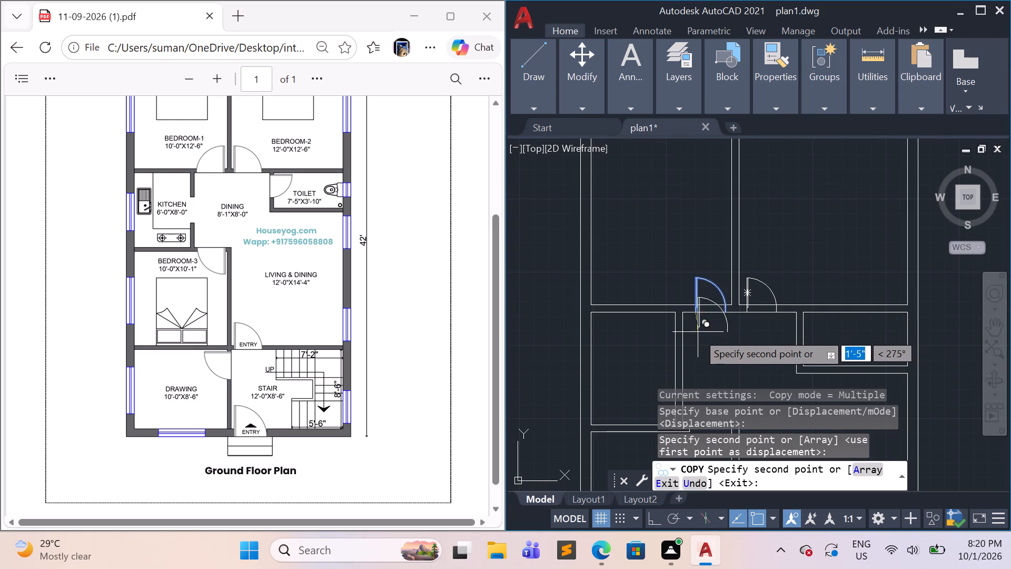
pyautogui.press('`')
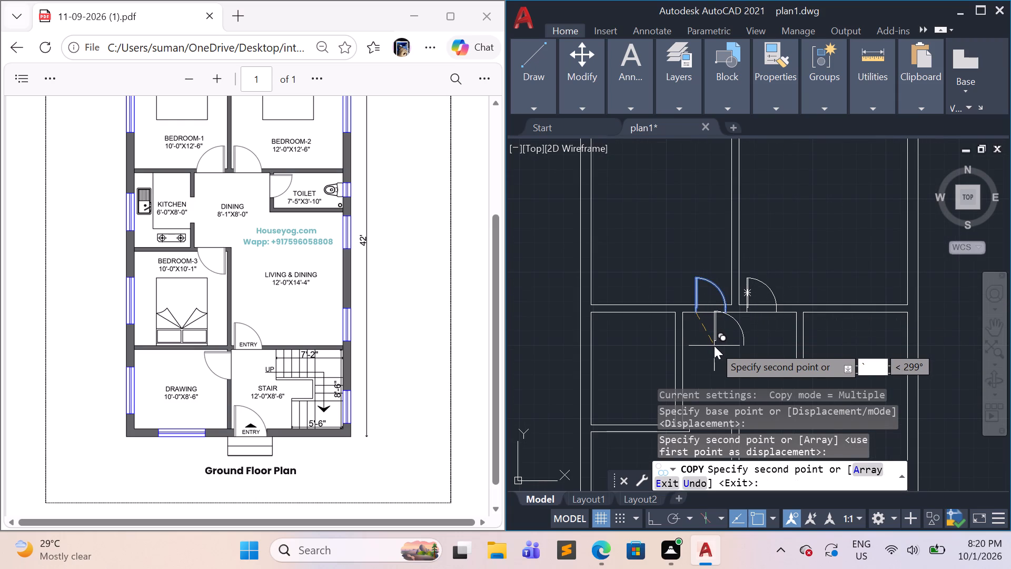
pyautogui.press('`')
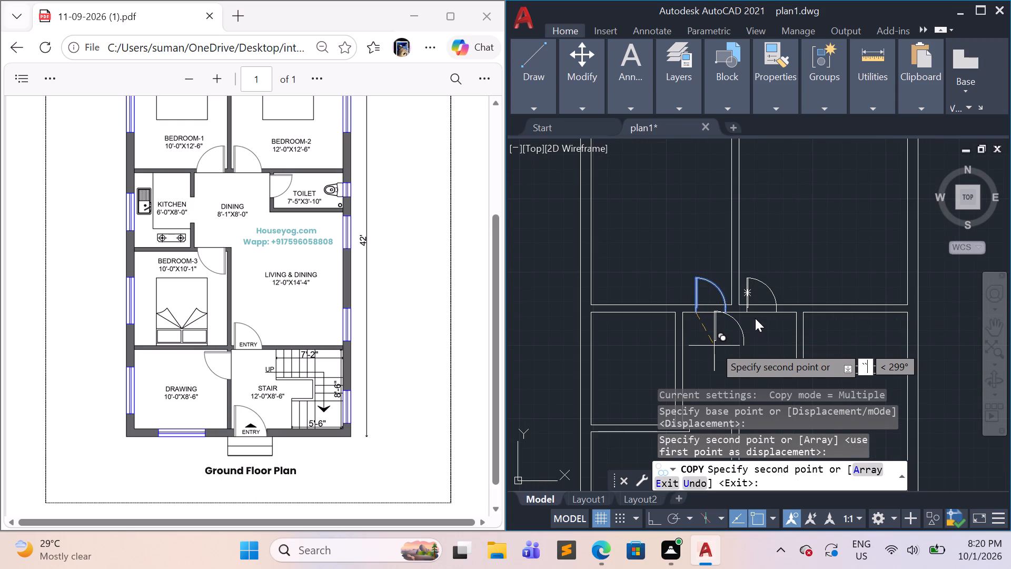
pyautogui.press('Escape')
# Erase the original door block in Bedroom-1's bottom wall, keeping the copy in Bedroom-2.
pyautogui.scroll(1, 762, 332)
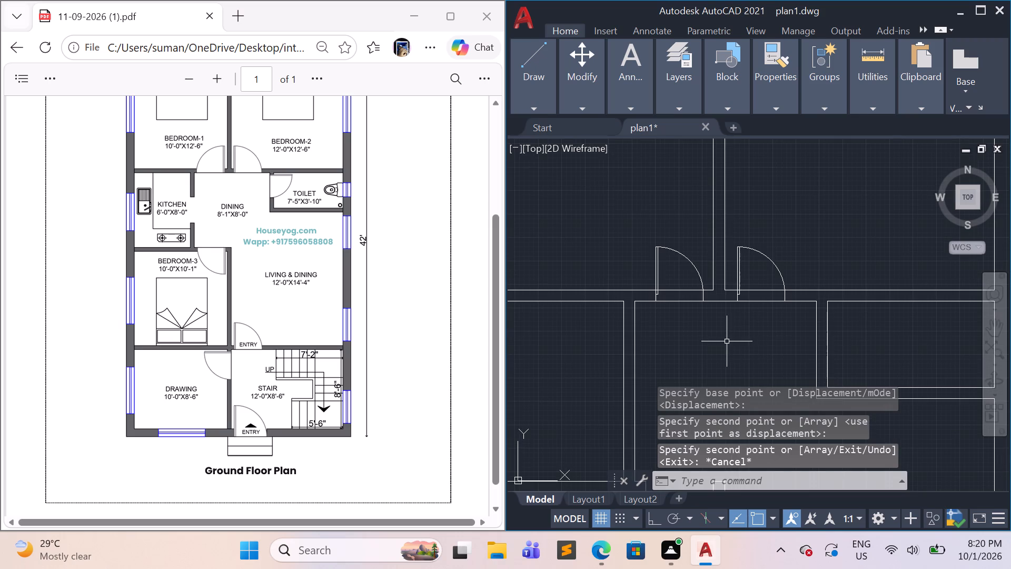
pyautogui.scroll(1, 727, 341)
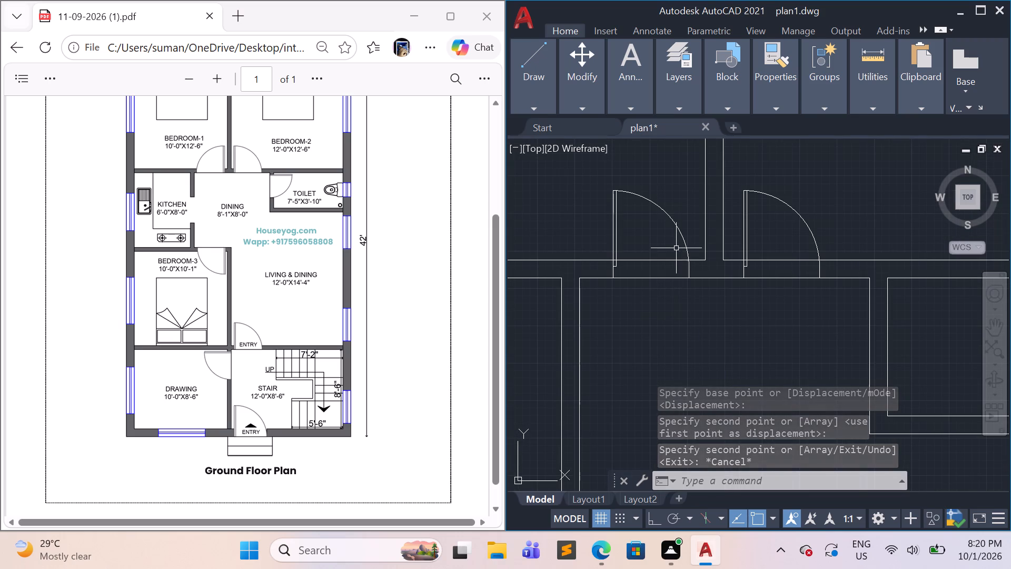
pyautogui.click(686, 246)
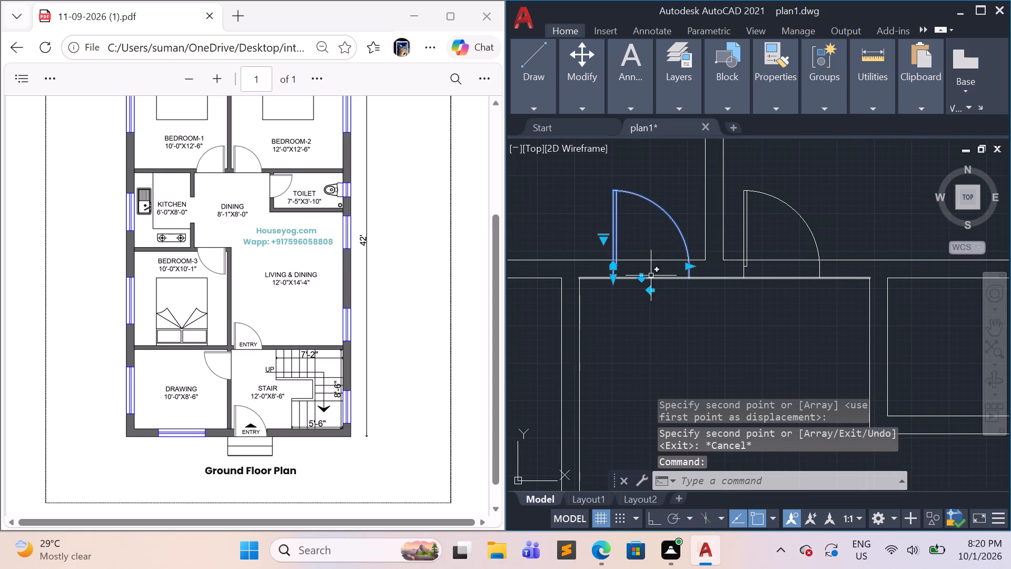
pyautogui.press('e')
pyautogui.press('Return')
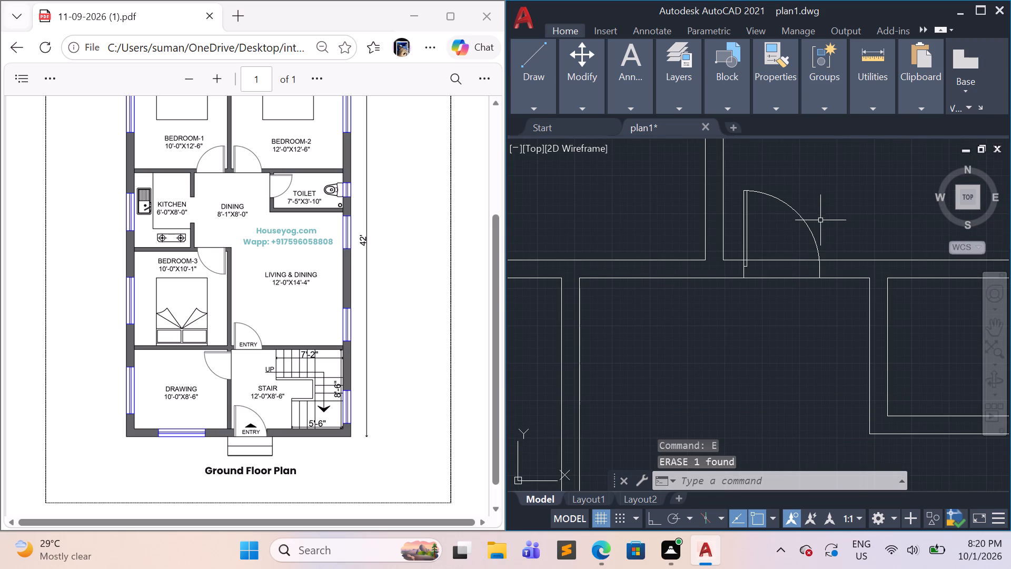
# Mirror the Bedroom-2 door into Bedroom-1 about the vertical line of the partition's Bedroom-1 face, keeping the source door.
pyautogui.click(813, 230)
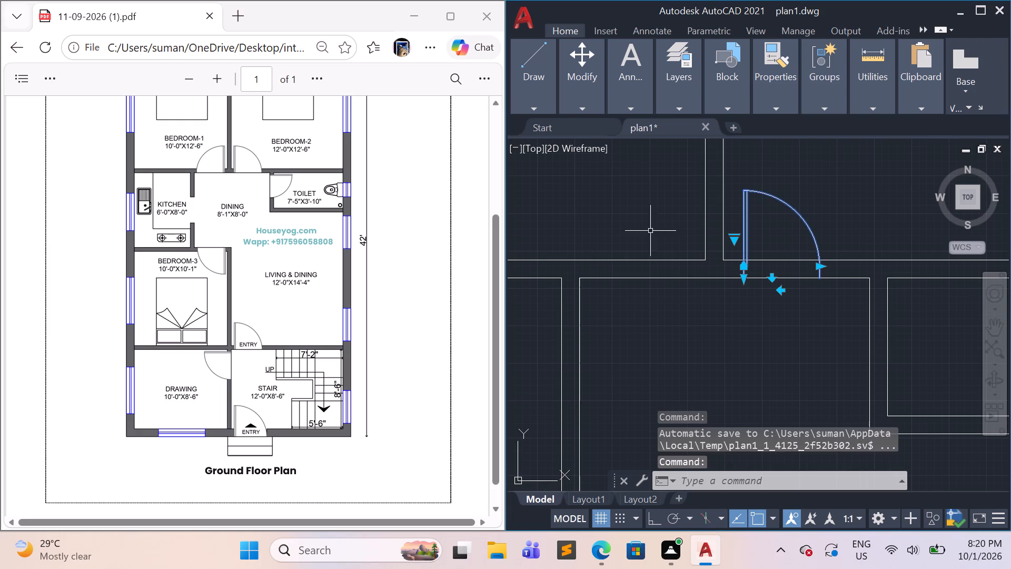
pyautogui.write('mi')
pyautogui.press('Return')
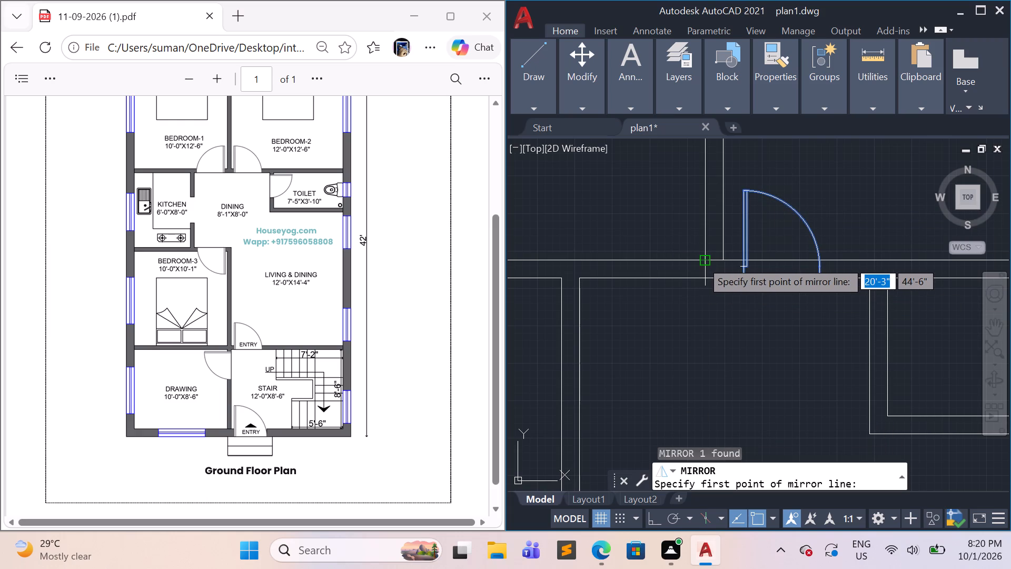
pyautogui.click(701, 260)
pyautogui.click(705, 274)
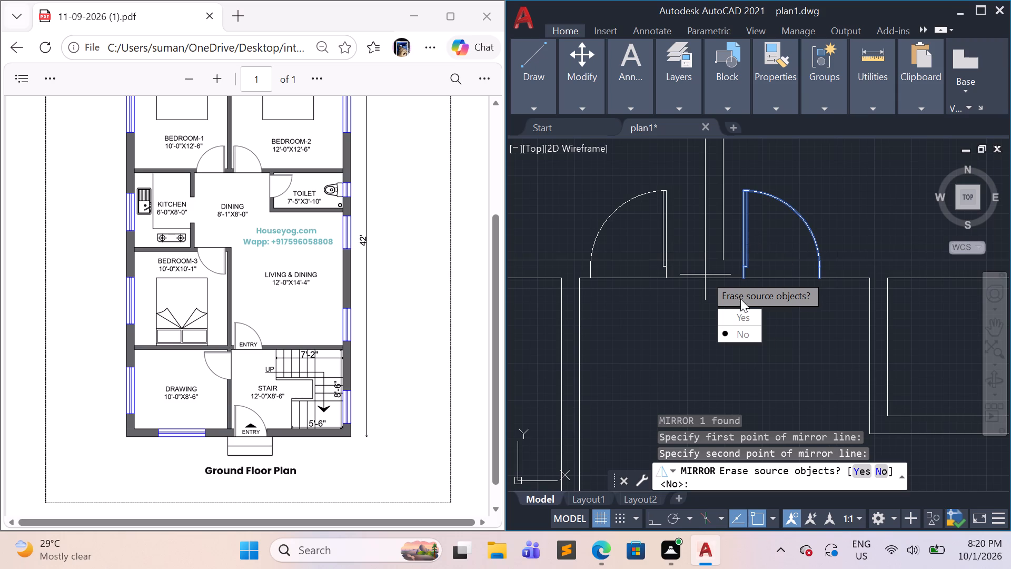
pyautogui.moveTo(749, 335); pyautogui.dragTo(705, 274)
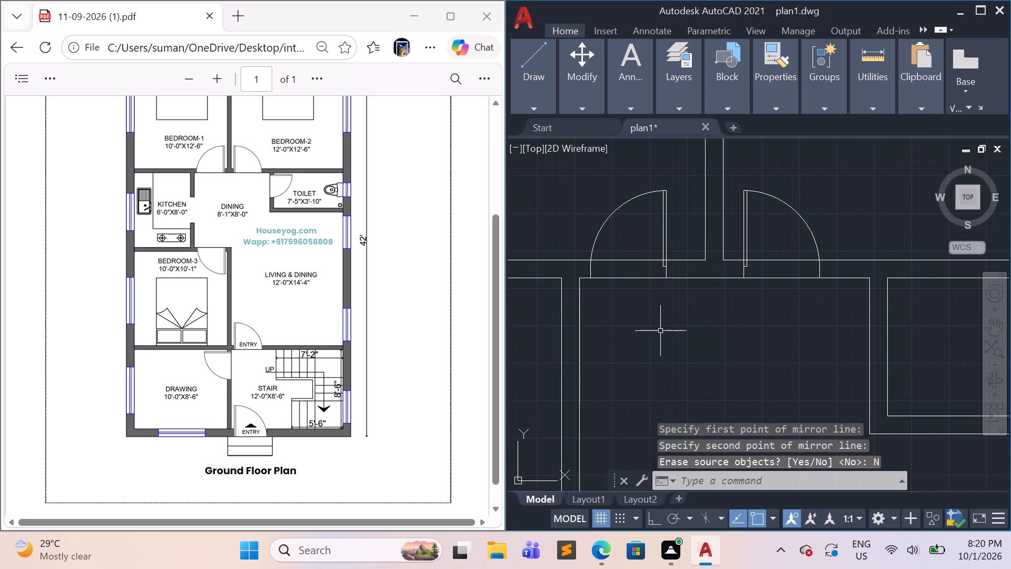
# Move the mirrored Bedroom-1 door by its lower hinge corner along the bottom wall's lower line, closer to the partition between the bedrooms.
pyautogui.click(663, 229)
pyautogui.press('m')
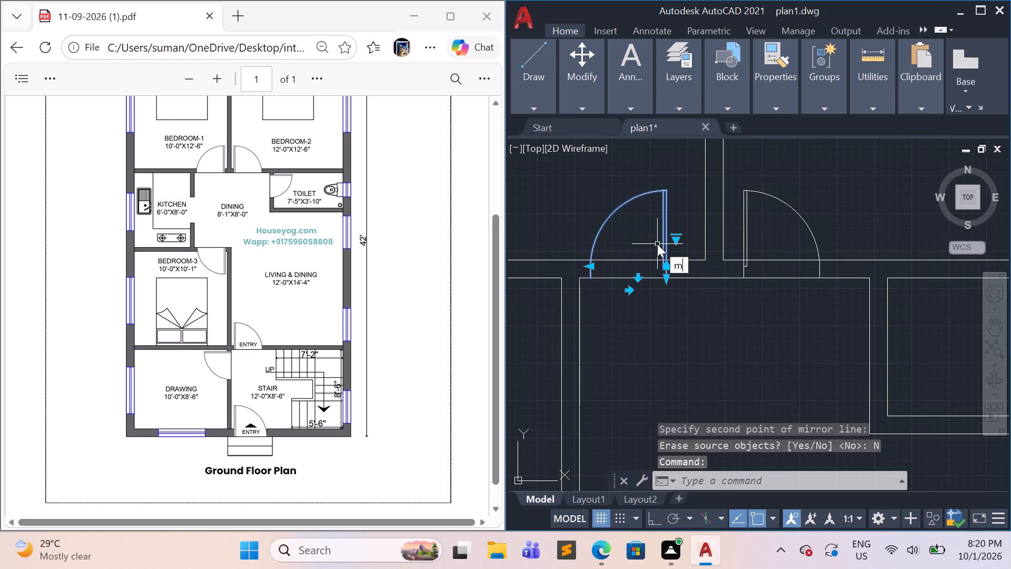
pyautogui.press('Return')
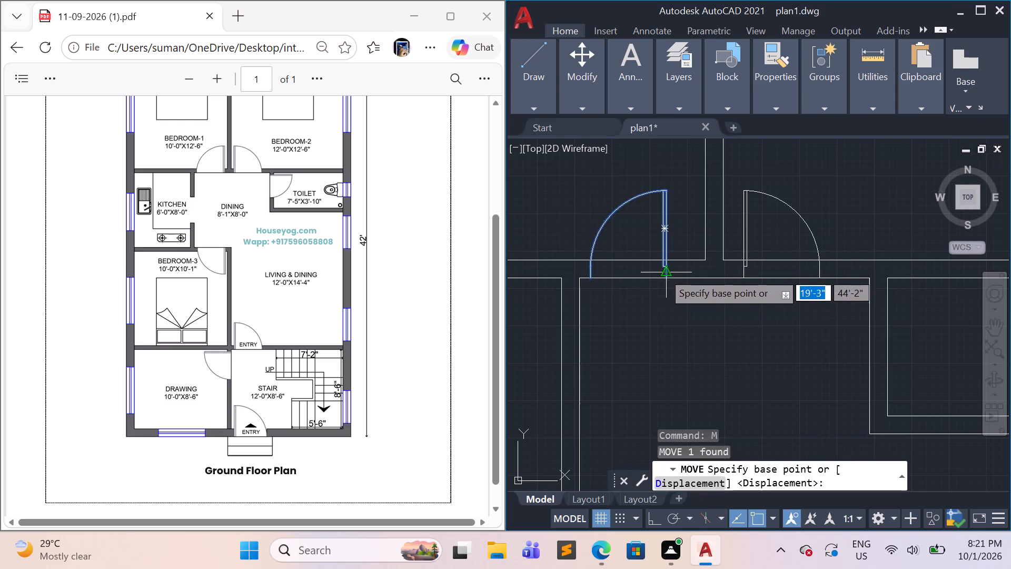
pyautogui.click(663, 282)
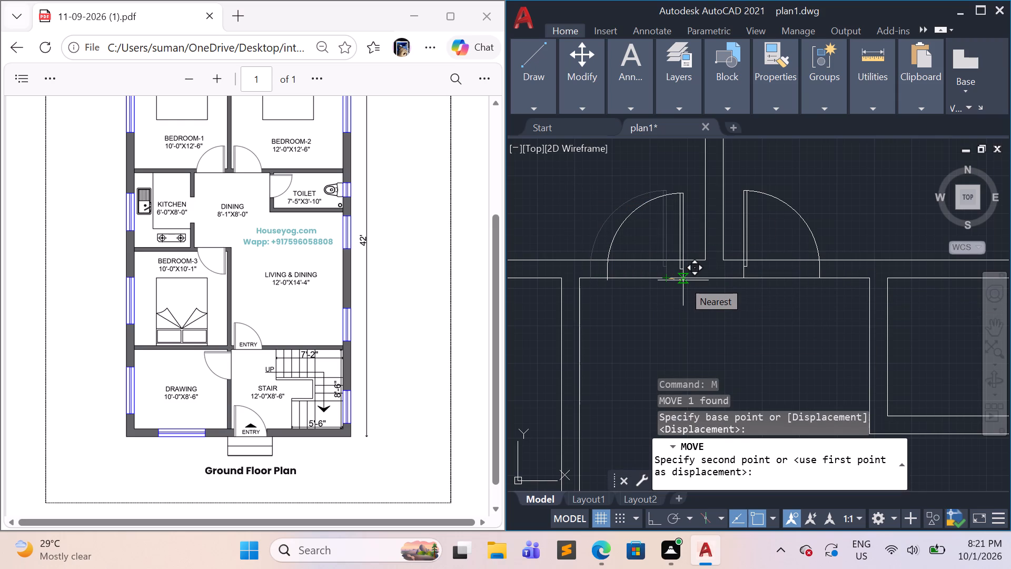
pyautogui.click(683, 280)
pyautogui.press('Escape')
# Trim both bottom-wall lines inside the Bedroom-1 and Bedroom-2 door openings.
pyautogui.scroll(-1, 604, 330)
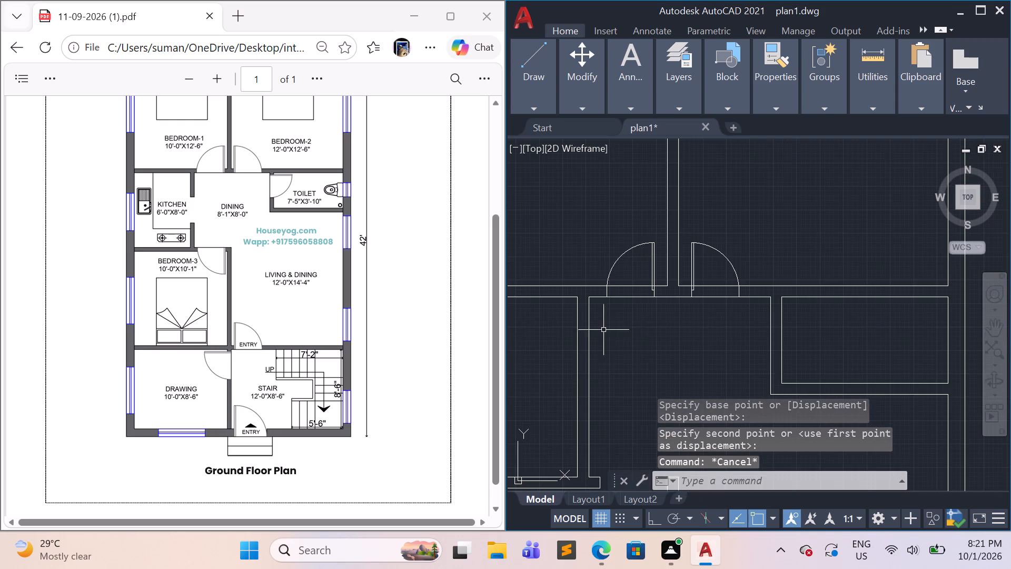
pyautogui.scroll(1, 625, 333)
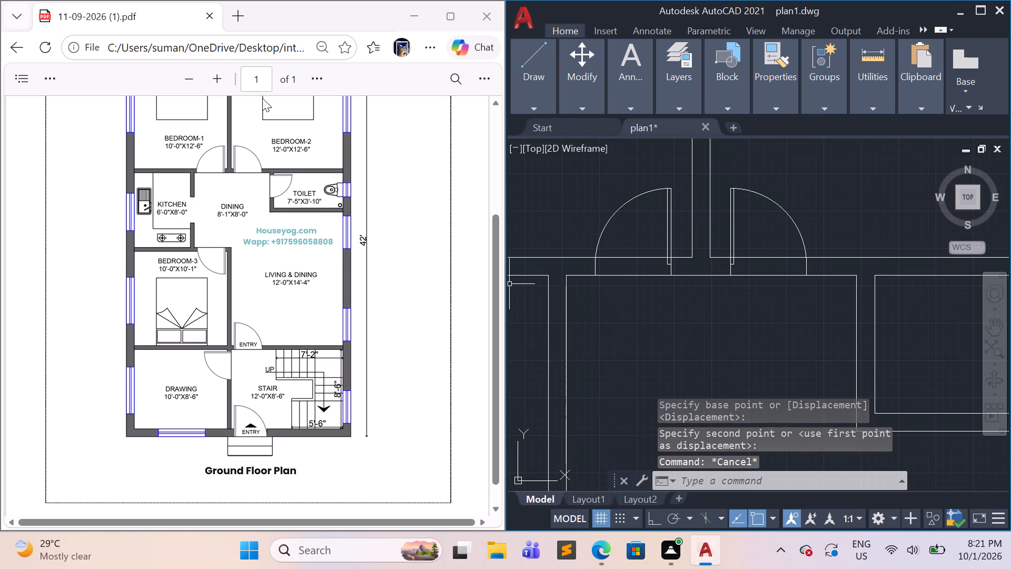
pyautogui.write('tr')
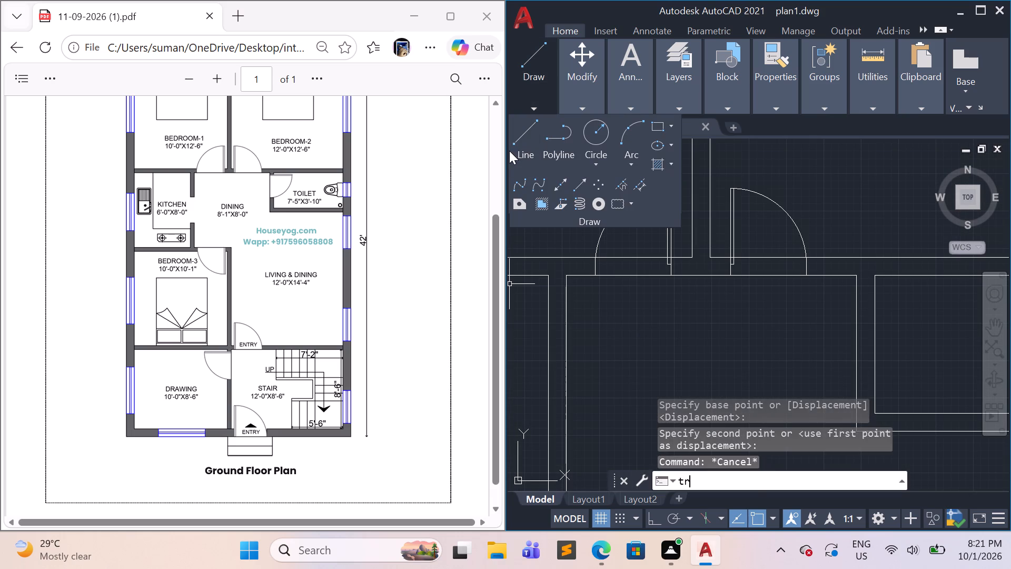
pyautogui.press('Return')
pyautogui.moveTo(633, 239); pyautogui.dragTo(643, 318)
pyautogui.moveTo(759, 243); pyautogui.dragTo(769, 327)
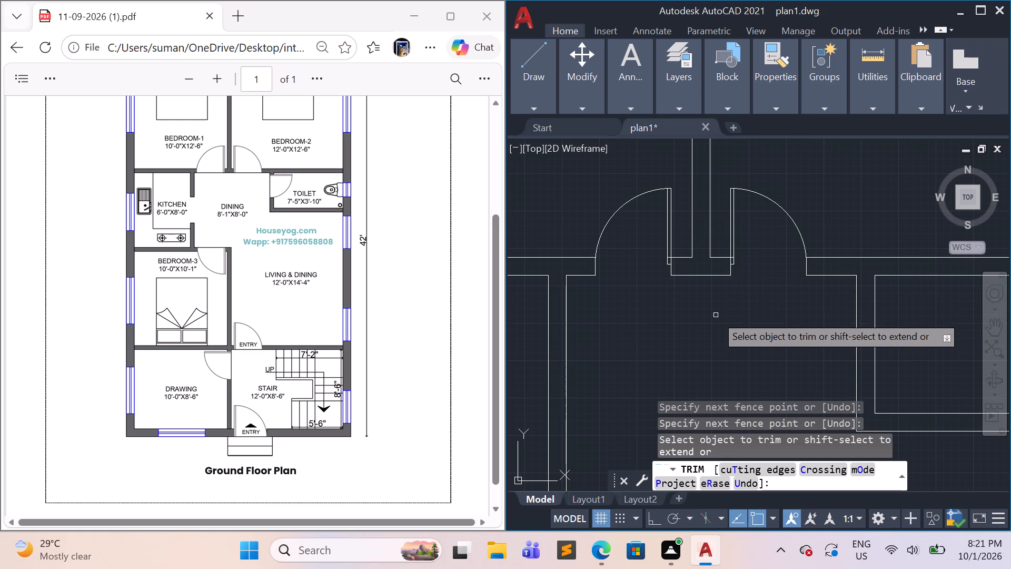
pyautogui.scroll(-2, 707, 332)
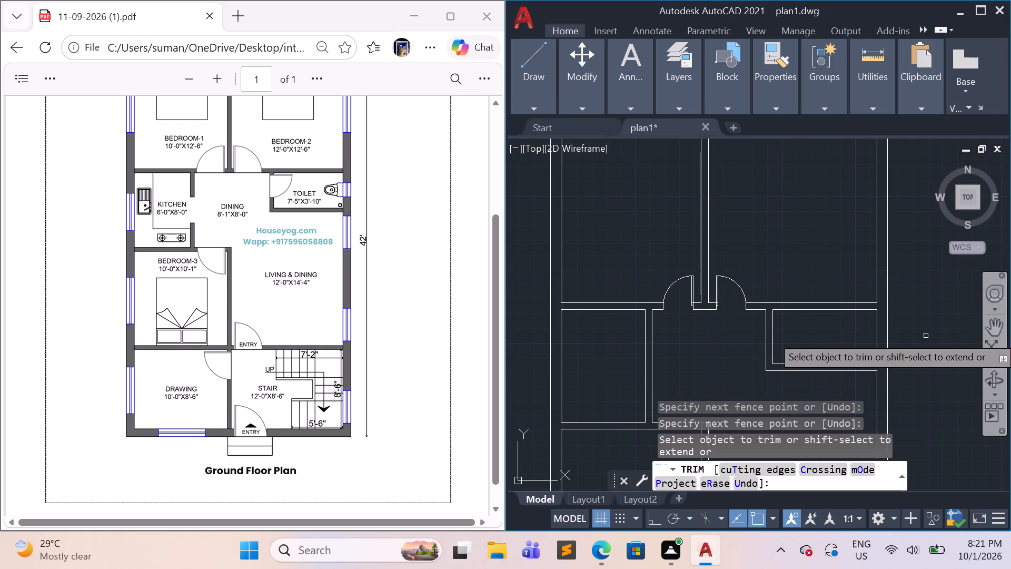
pyautogui.moveTo(922, 331); pyautogui.dragTo(612, 351, button='middle')
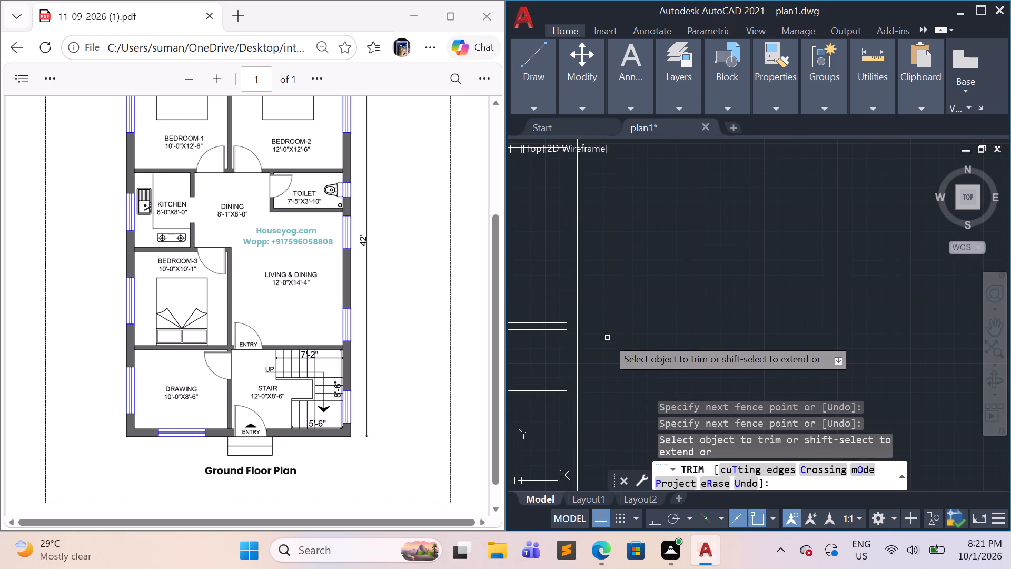
pyautogui.press('Escape')
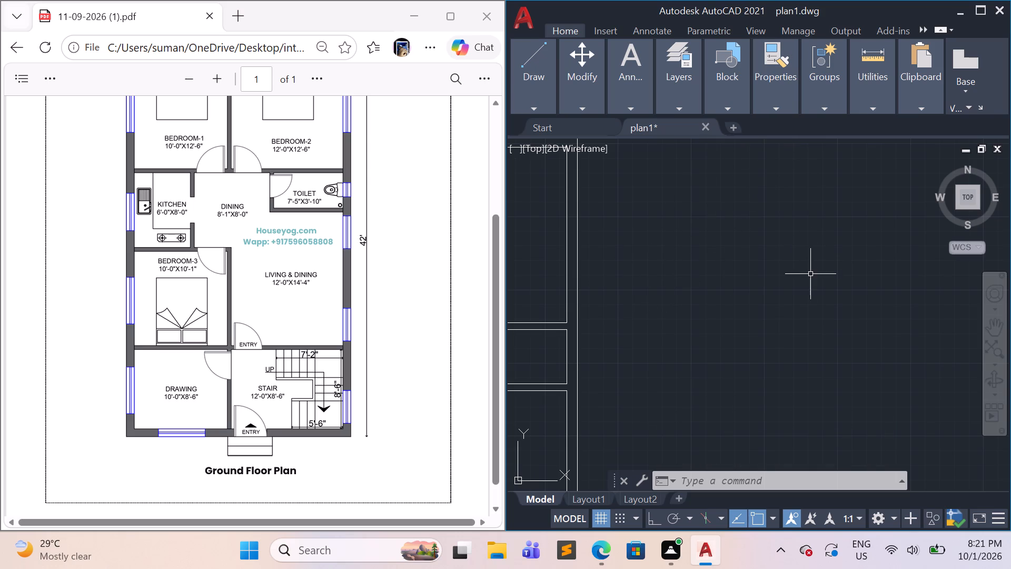
# Insert the Window - Imperial block from the architectural tool palette into the empty area beside the plan, and close the palettes.
pyautogui.hotkey('ctrl', '3')
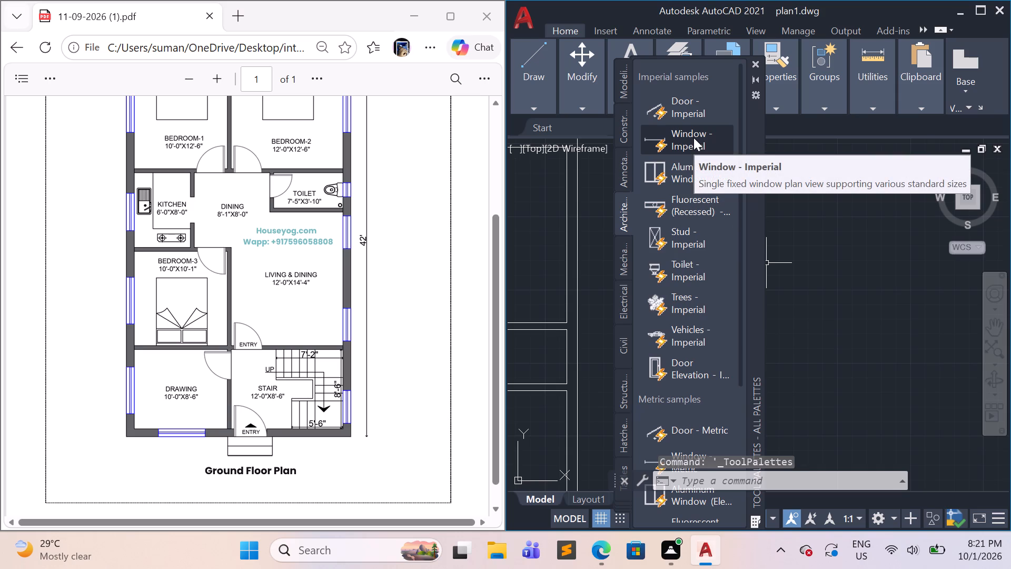
pyautogui.moveTo(693, 138); pyautogui.dragTo(796, 237)
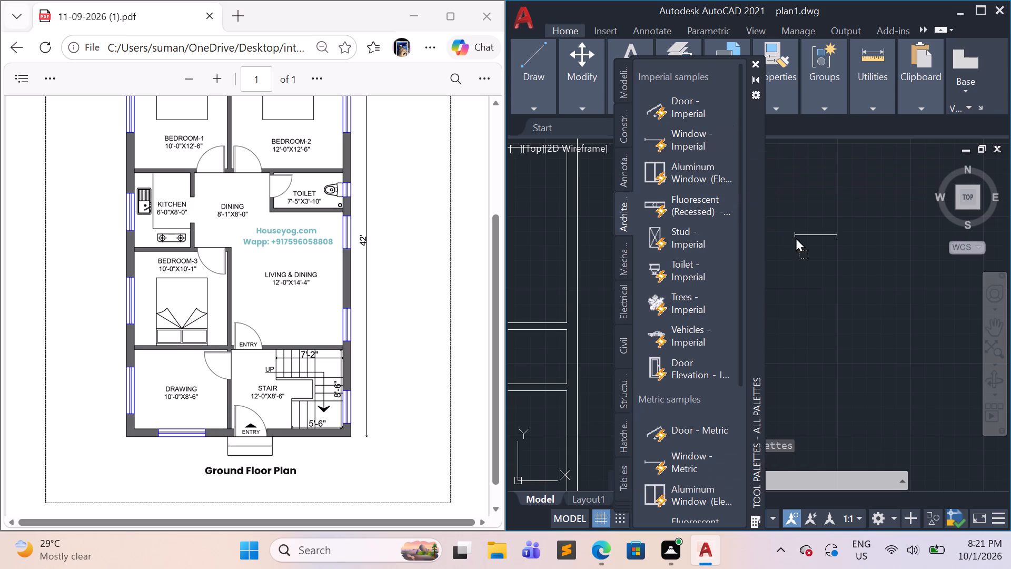
pyautogui.moveTo(796, 237); pyautogui.dragTo(799, 237)
pyautogui.press('Escape')
pyautogui.press('Escape')
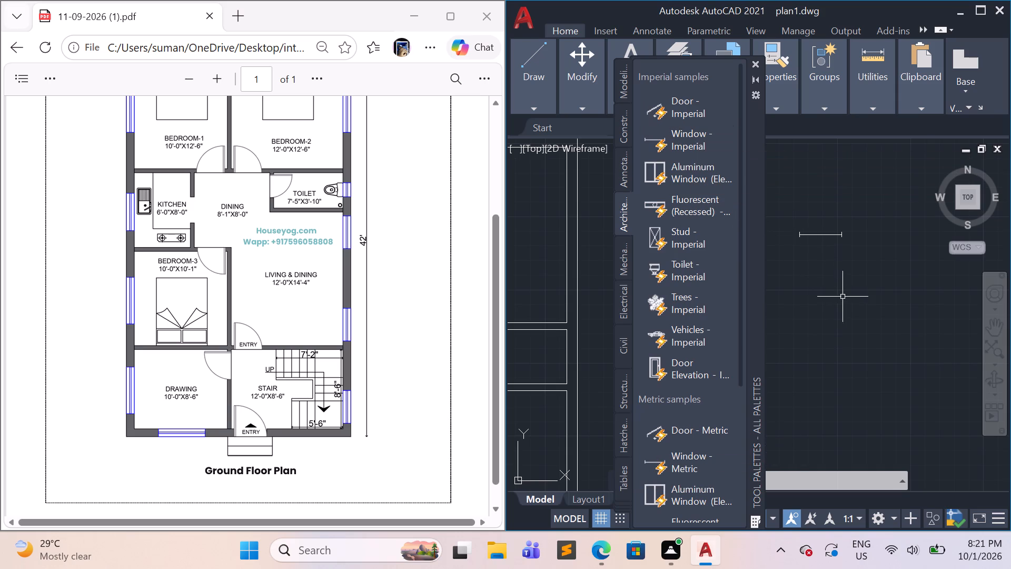
pyautogui.click(751, 62)
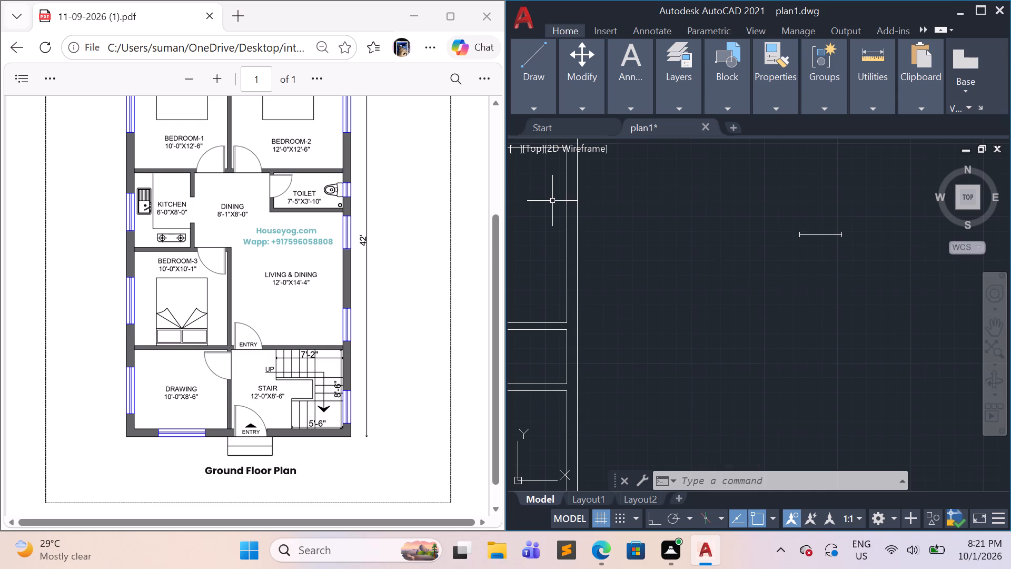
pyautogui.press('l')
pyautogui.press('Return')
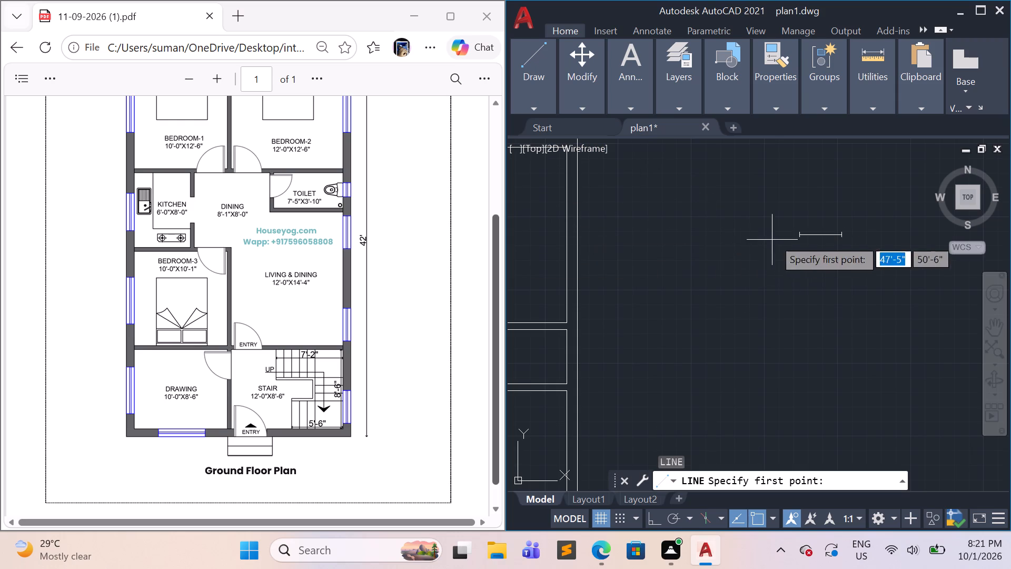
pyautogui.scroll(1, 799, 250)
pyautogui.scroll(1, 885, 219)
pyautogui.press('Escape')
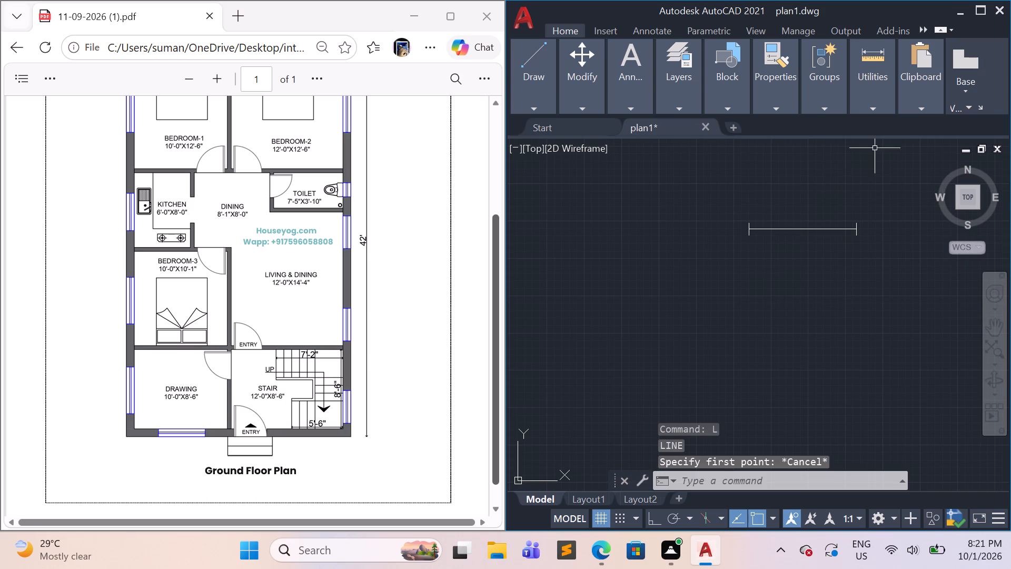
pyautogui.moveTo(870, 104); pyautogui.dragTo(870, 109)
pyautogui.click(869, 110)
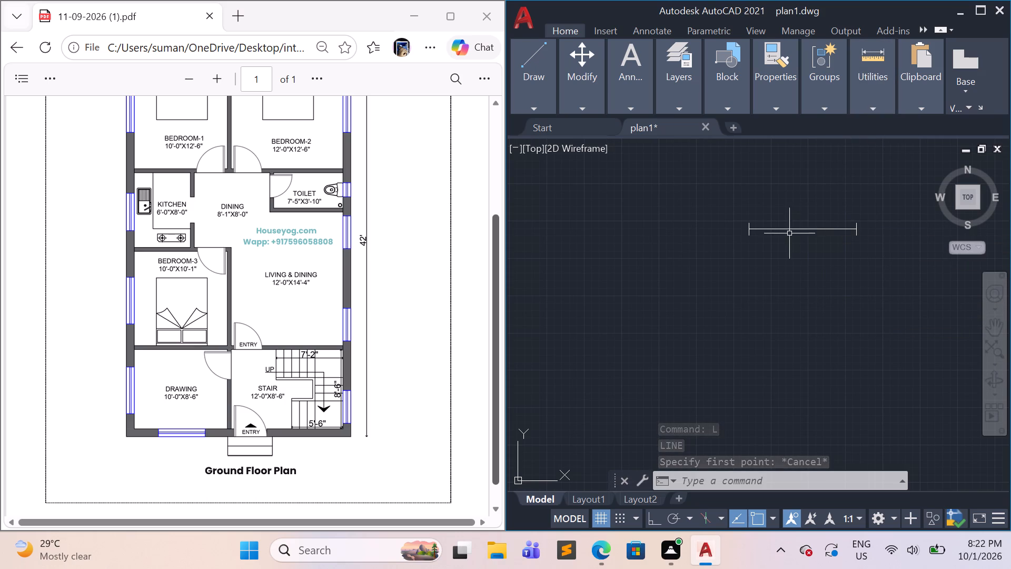
# Add a vertical linear dimension to the short end line of the Window - Imperial block.
pyautogui.write('dli')
pyautogui.press('Return')
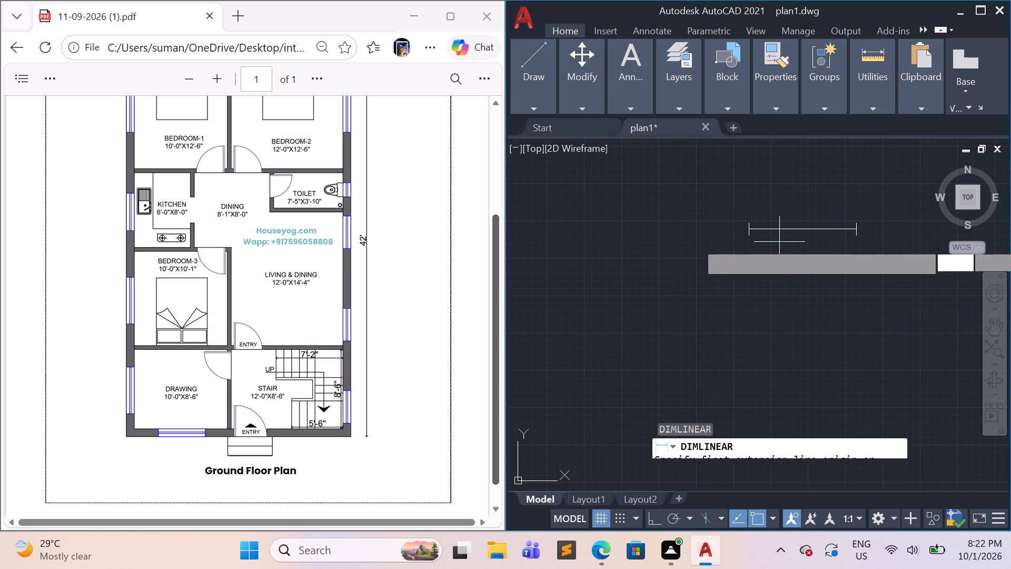
pyautogui.click(745, 220)
pyautogui.scroll(3, 747, 241)
pyautogui.click(750, 214)
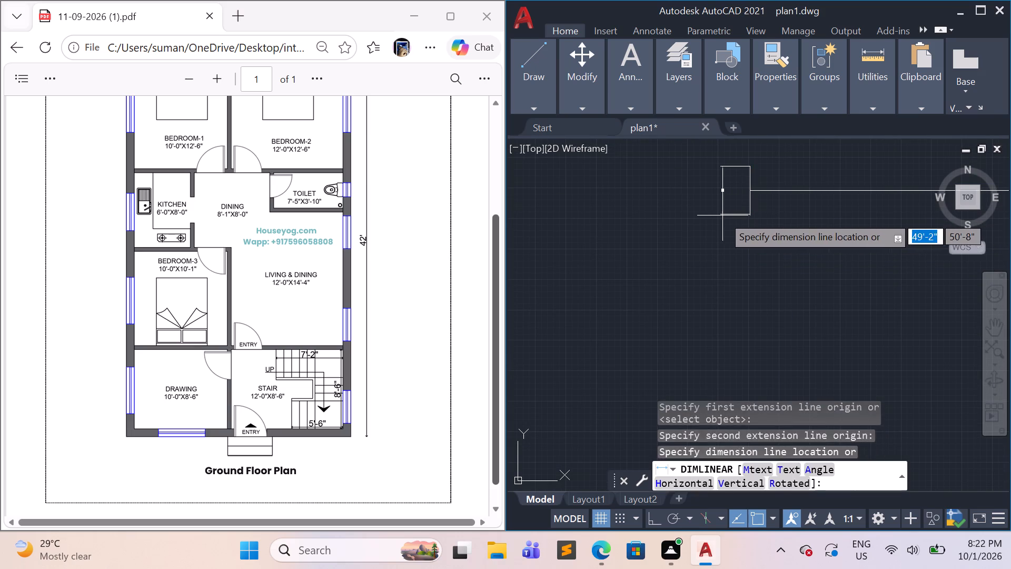
pyautogui.click(722, 215)
pyautogui.scroll(4, 721, 184)
pyautogui.scroll(-3, 732, 204)
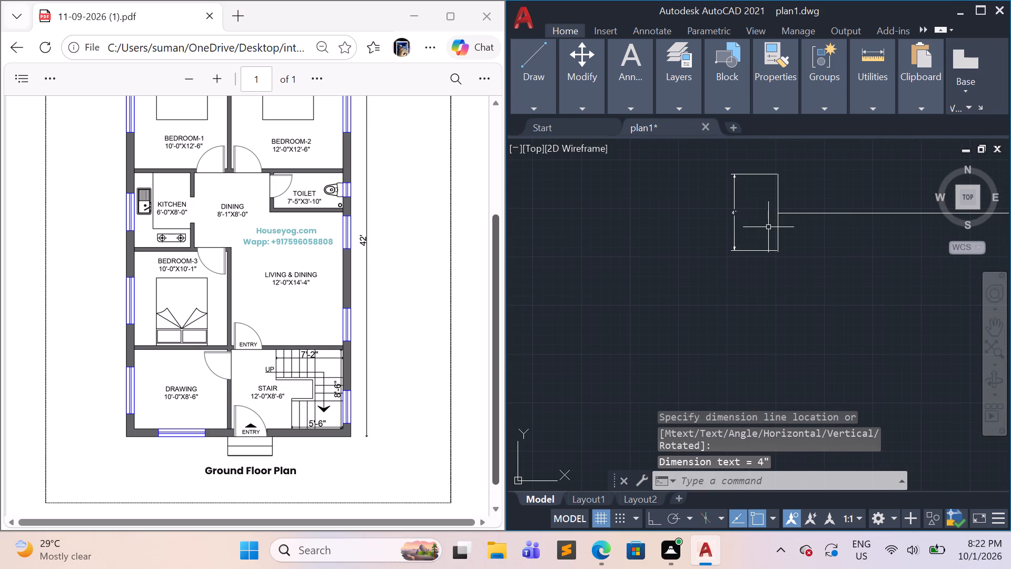
pyautogui.moveTo(822, 256); pyautogui.dragTo(813, 263, button='middle')
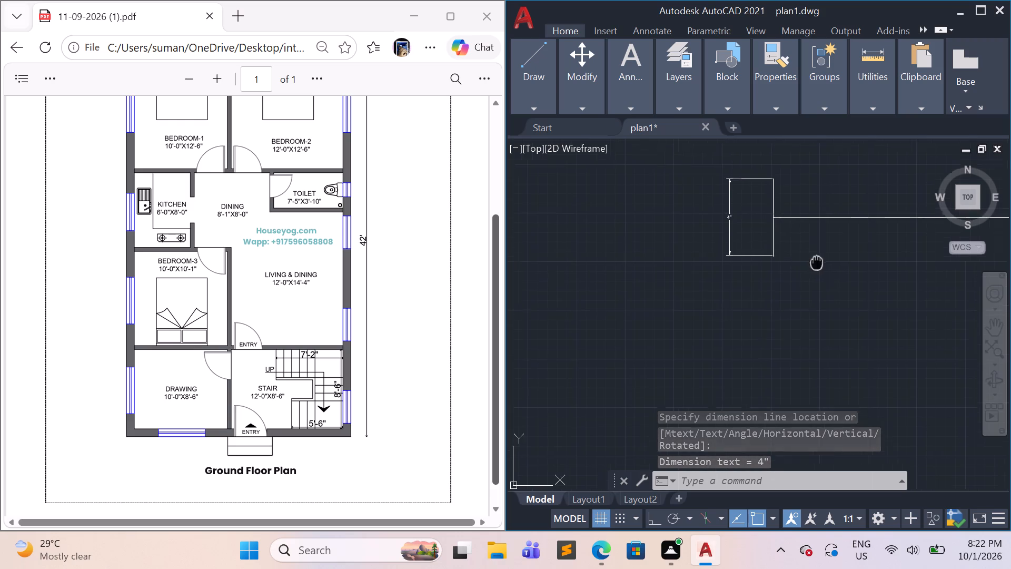
pyautogui.moveTo(813, 263); pyautogui.dragTo(651, 300, button='middle')
pyautogui.scroll(-1, 648, 282)
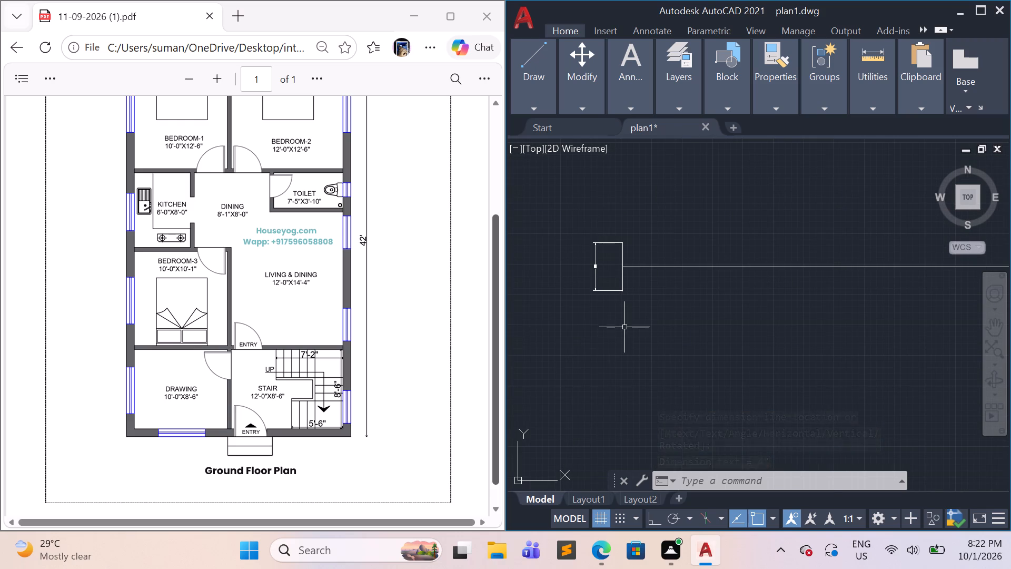
pyautogui.moveTo(628, 329); pyautogui.dragTo(583, 262, button='middle')
pyautogui.scroll(-1, 577, 276)
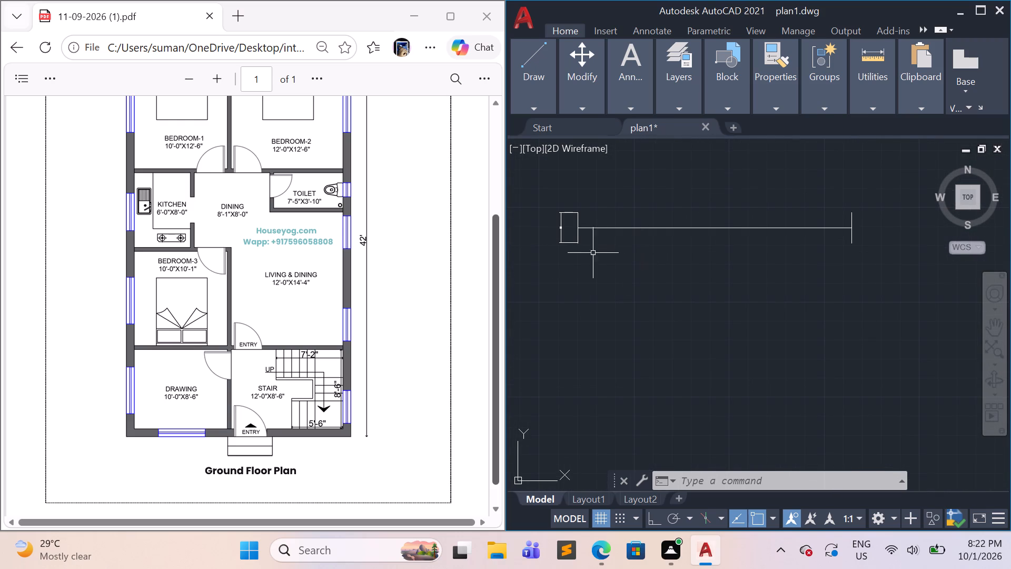
pyautogui.click(577, 228)
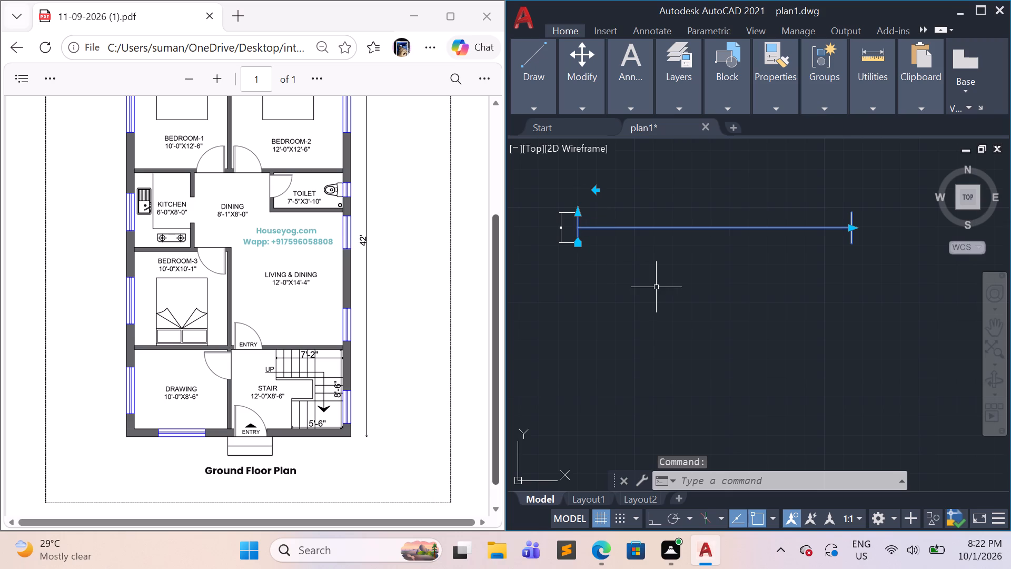
pyautogui.press('Escape')
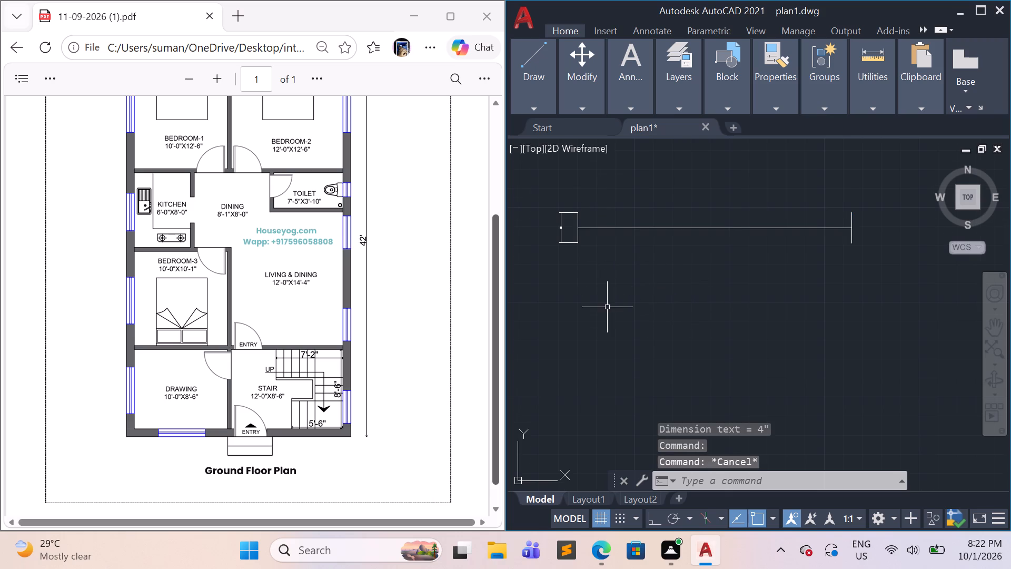
# Draw a 9" vertical line in the empty space below the window block, with Ortho on.
pyautogui.scroll(-1, 608, 307)
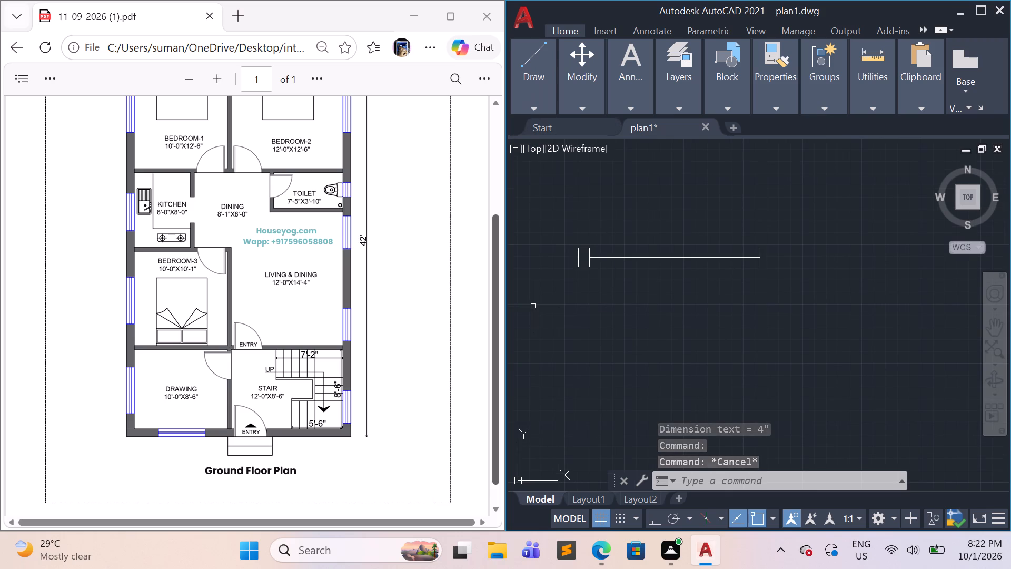
pyautogui.press('l')
pyautogui.press('Return')
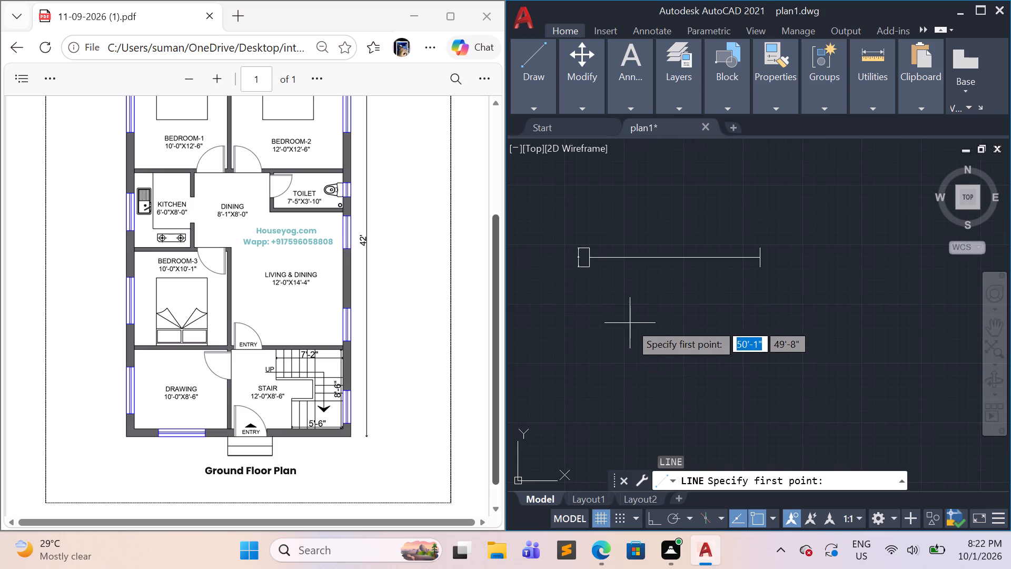
pyautogui.click(630, 317)
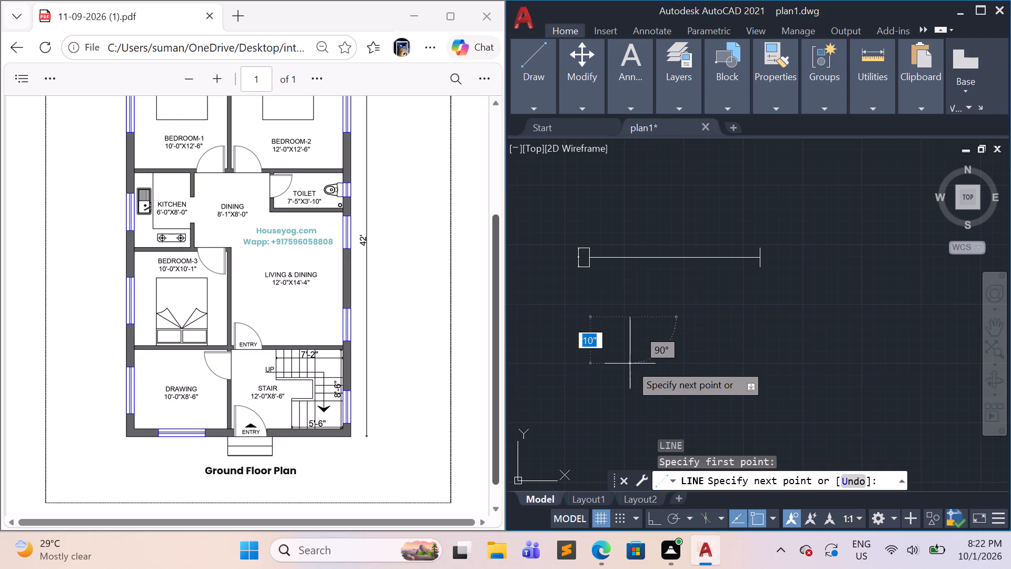
pyautogui.press('F8')
pyautogui.press('9')
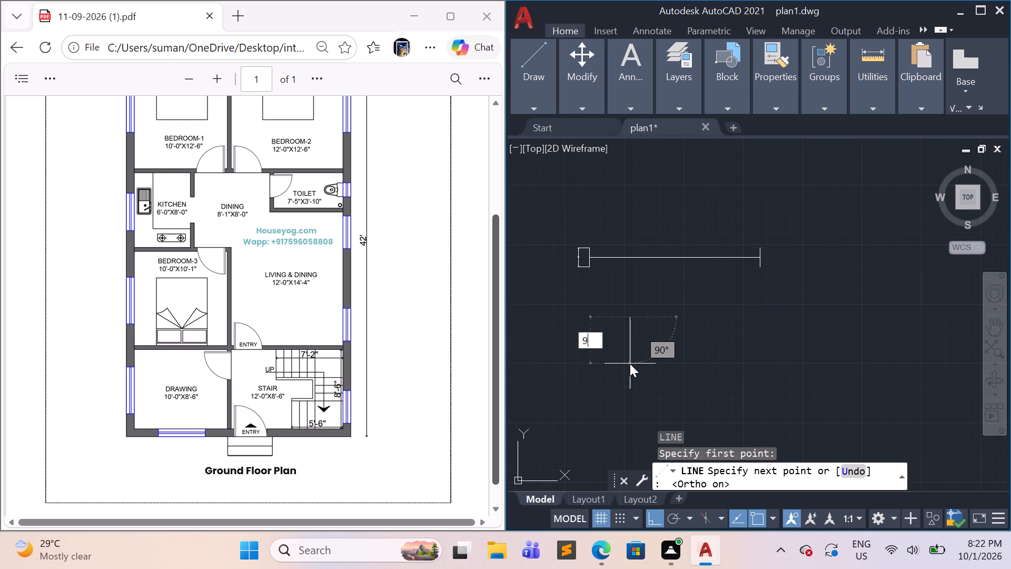
pyautogui.hotkey('shift', '"')
pyautogui.press('Return')
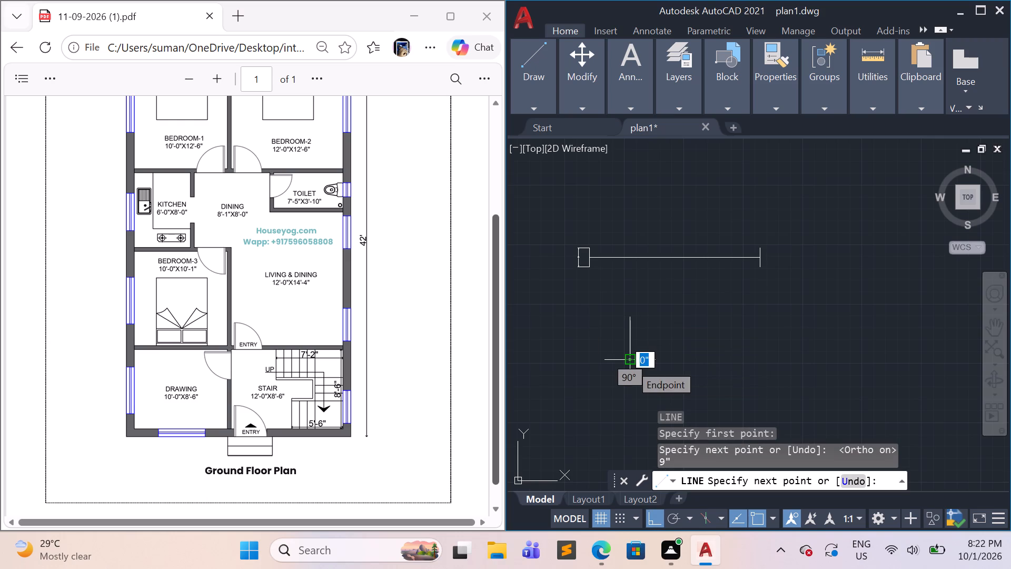
pyautogui.press('Escape')
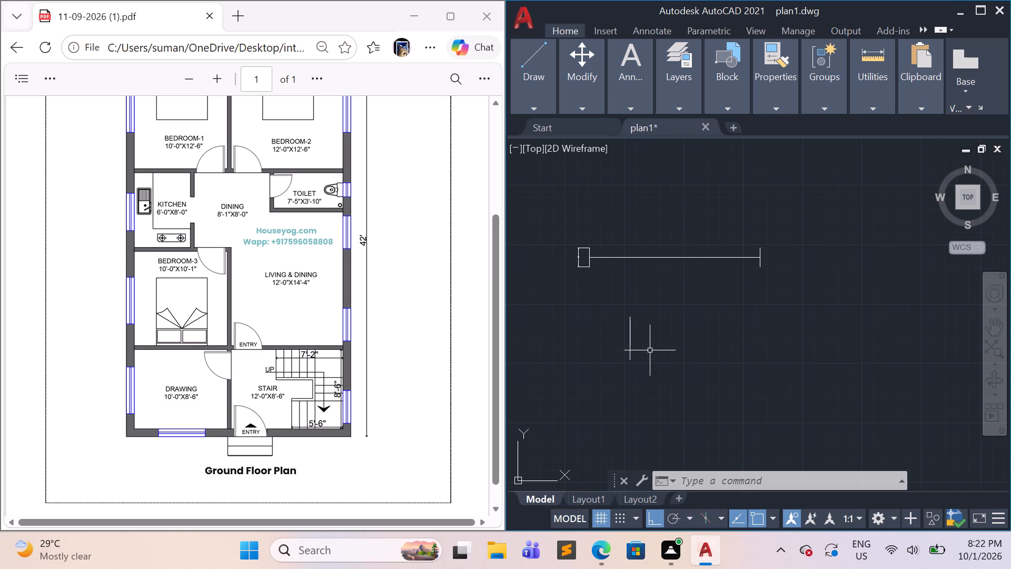
# Draw a 3' horizontal line from the midpoint of the 9" vertical line, extending to its right.
pyautogui.press('space')
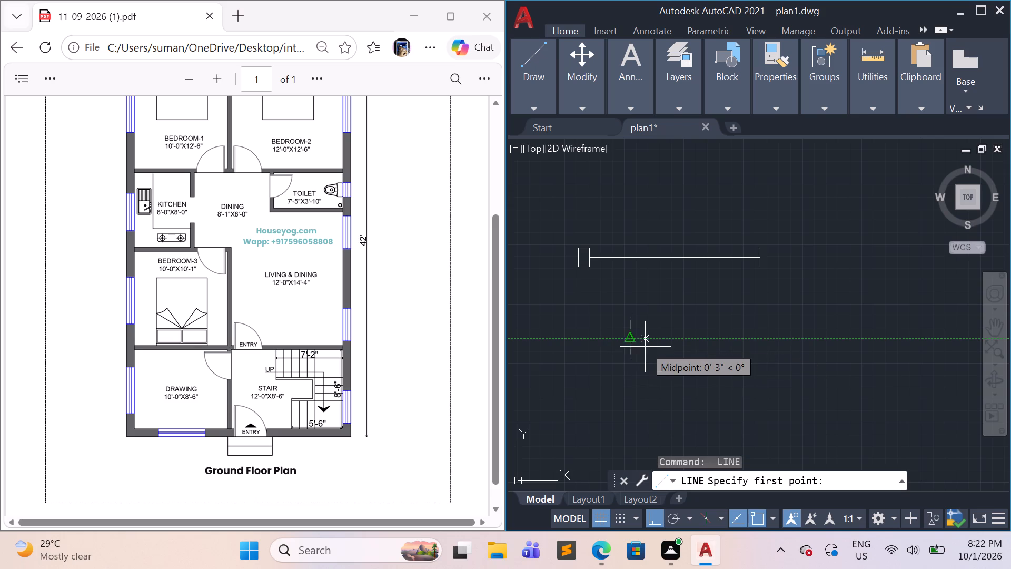
pyautogui.click(632, 337)
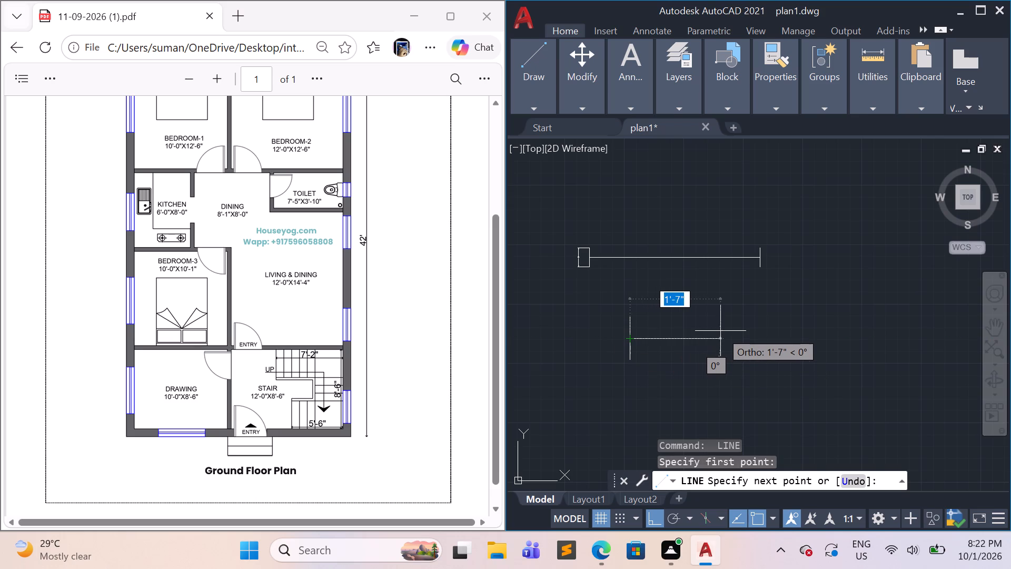
pyautogui.write("3'")
pyautogui.press('Return')
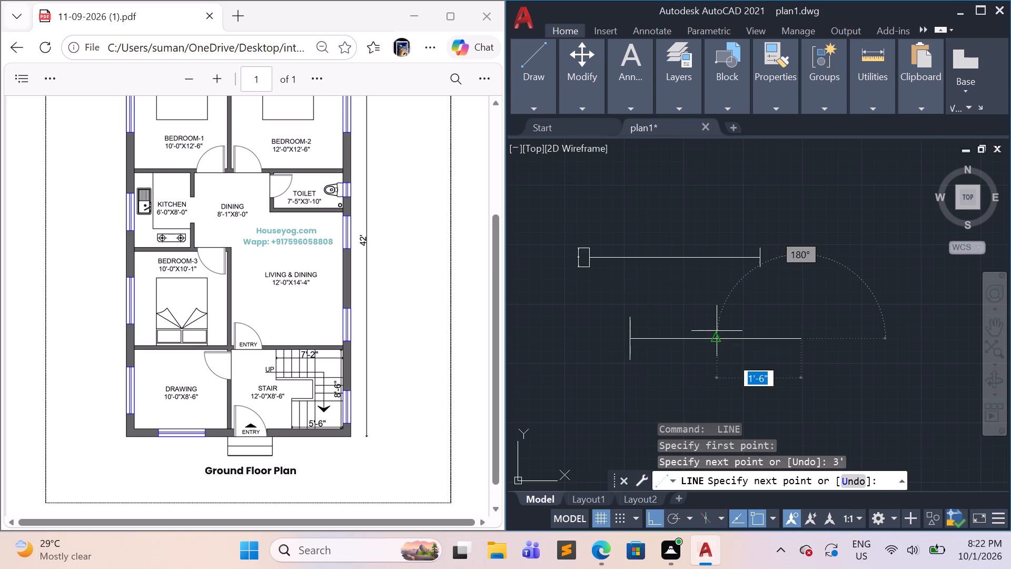
pyautogui.press('Escape')
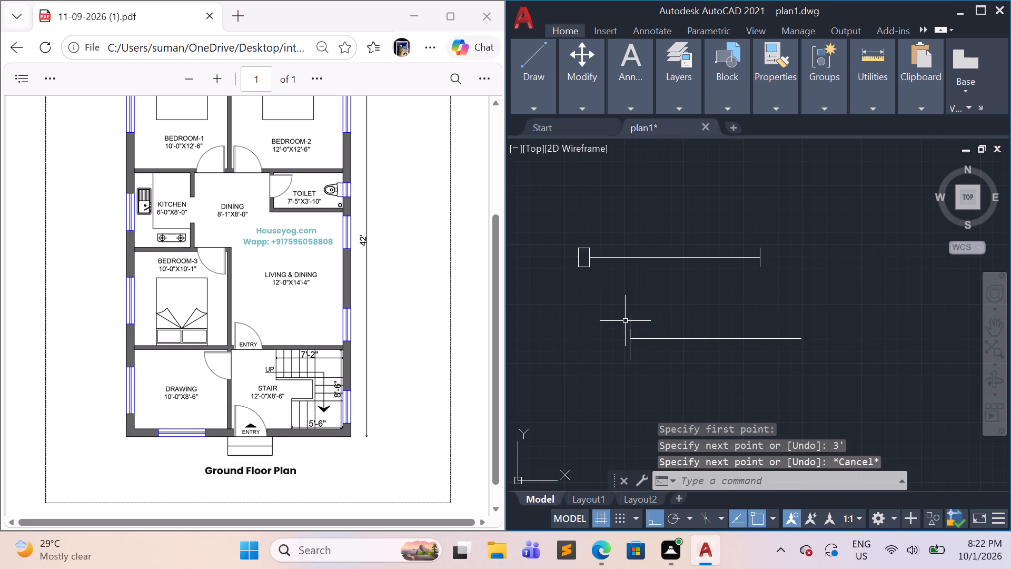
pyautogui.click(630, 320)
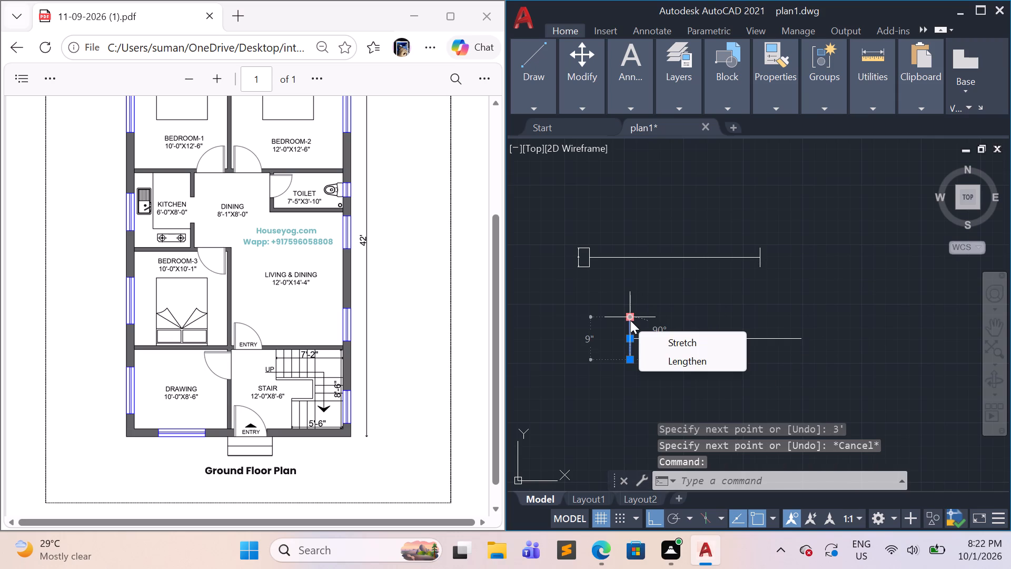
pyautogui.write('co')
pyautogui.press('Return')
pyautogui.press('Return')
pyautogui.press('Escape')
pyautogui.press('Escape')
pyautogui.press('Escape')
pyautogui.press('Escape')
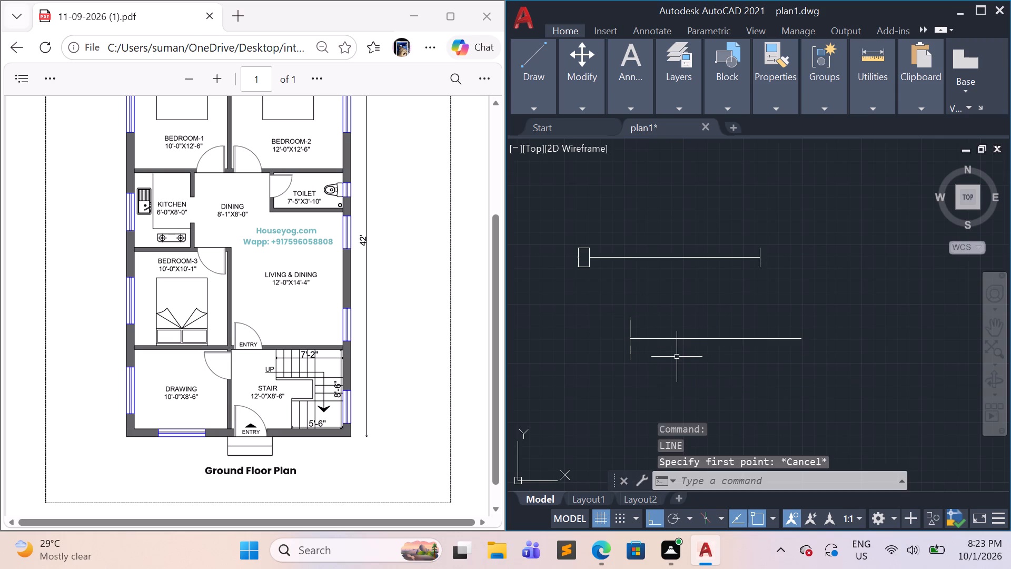
# Copy the 9" vertical line from its midpoint to the free end of the 3' horizontal line.
pyautogui.write('co')
pyautogui.press('Return')
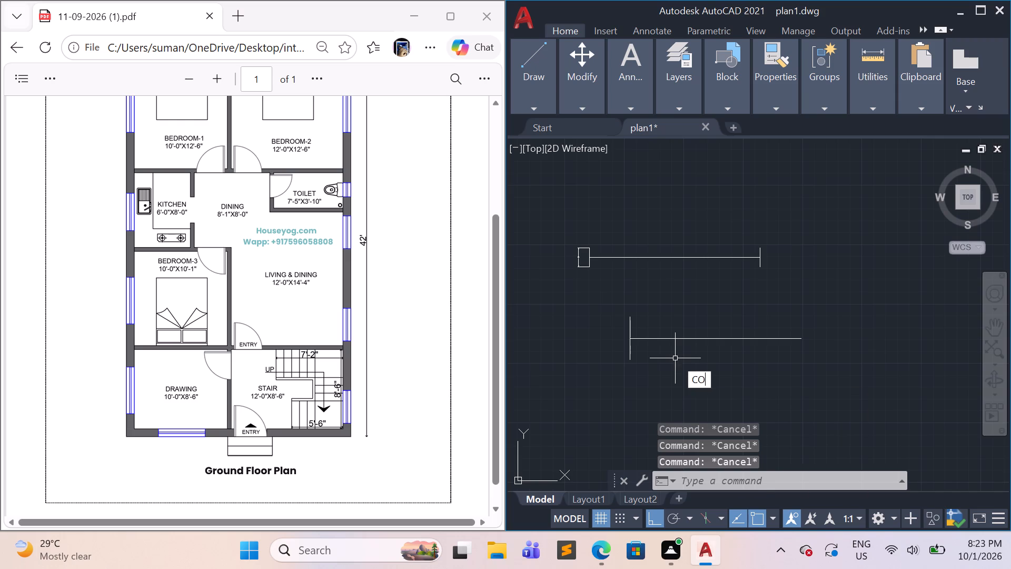
pyautogui.click(630, 357)
pyautogui.press('Return')
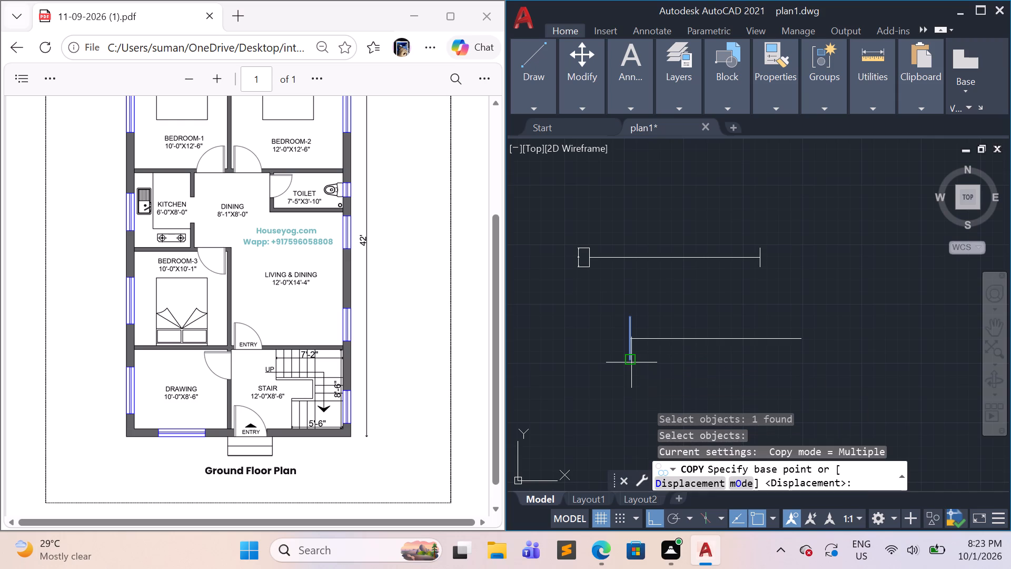
pyautogui.click(624, 338)
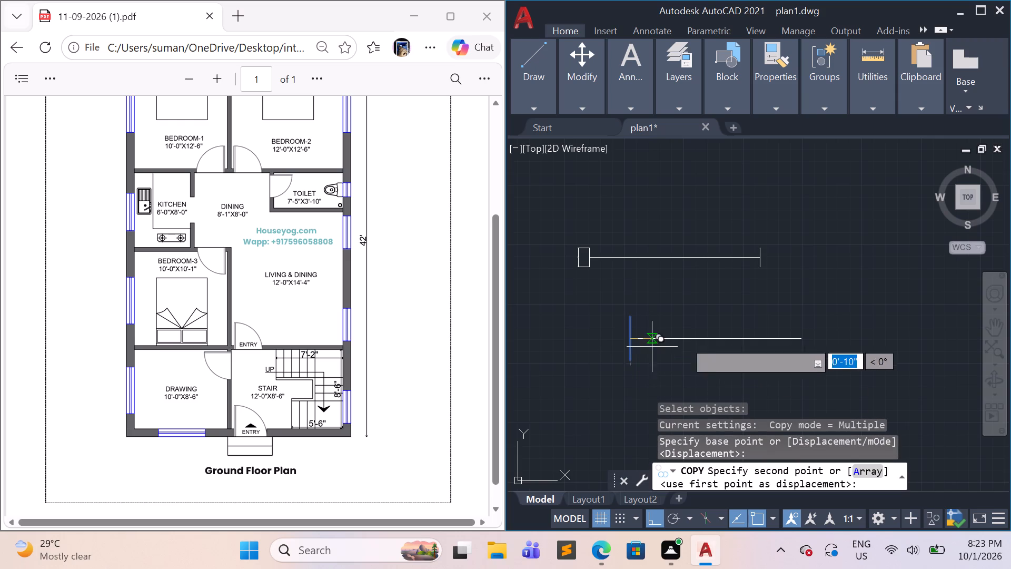
pyautogui.click(798, 340)
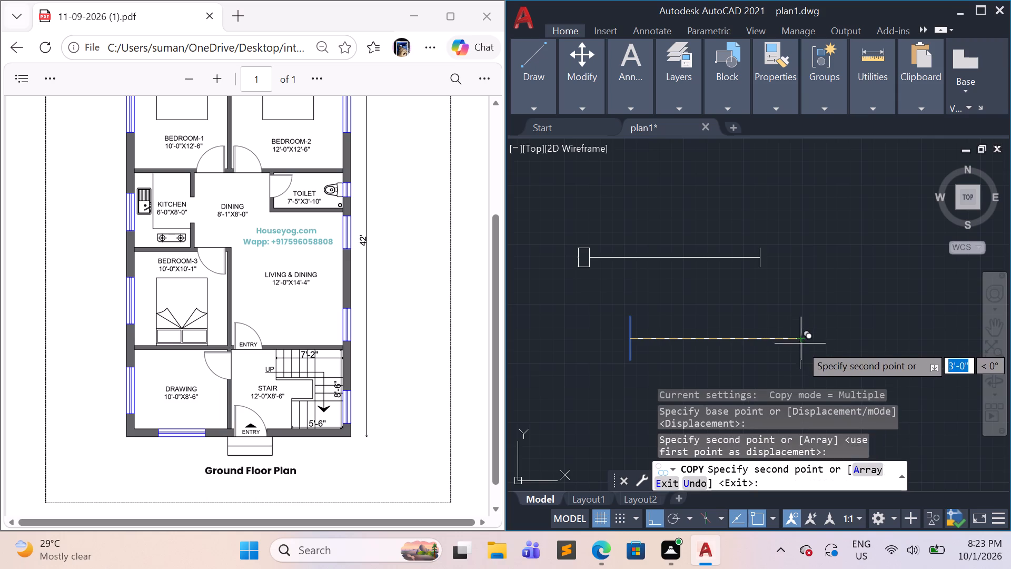
pyautogui.press('Escape')
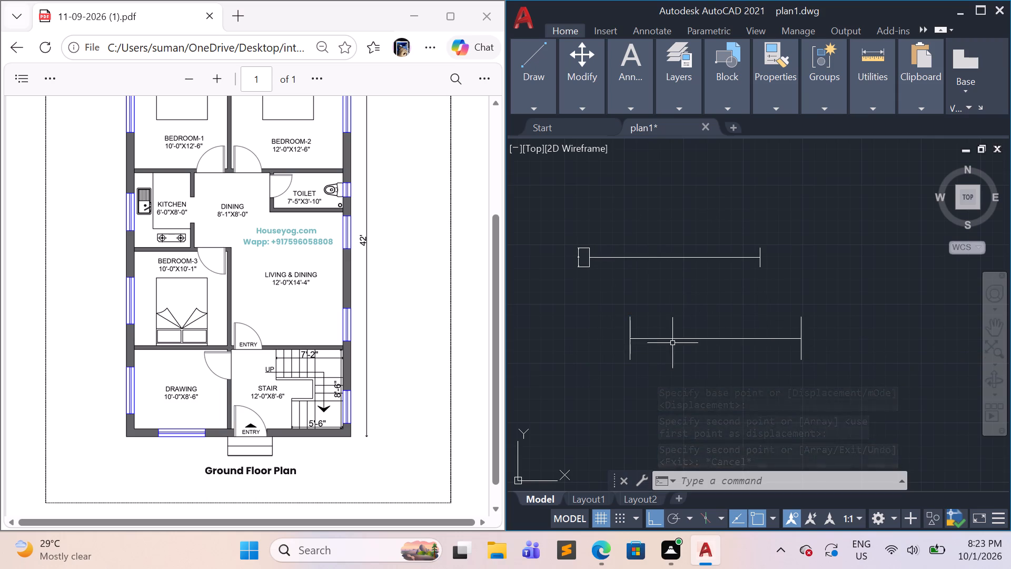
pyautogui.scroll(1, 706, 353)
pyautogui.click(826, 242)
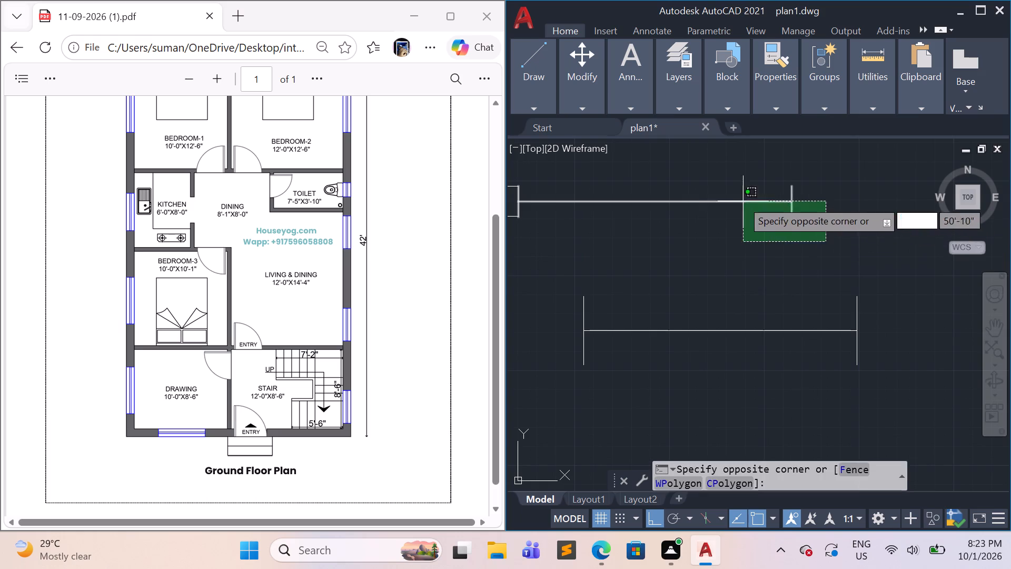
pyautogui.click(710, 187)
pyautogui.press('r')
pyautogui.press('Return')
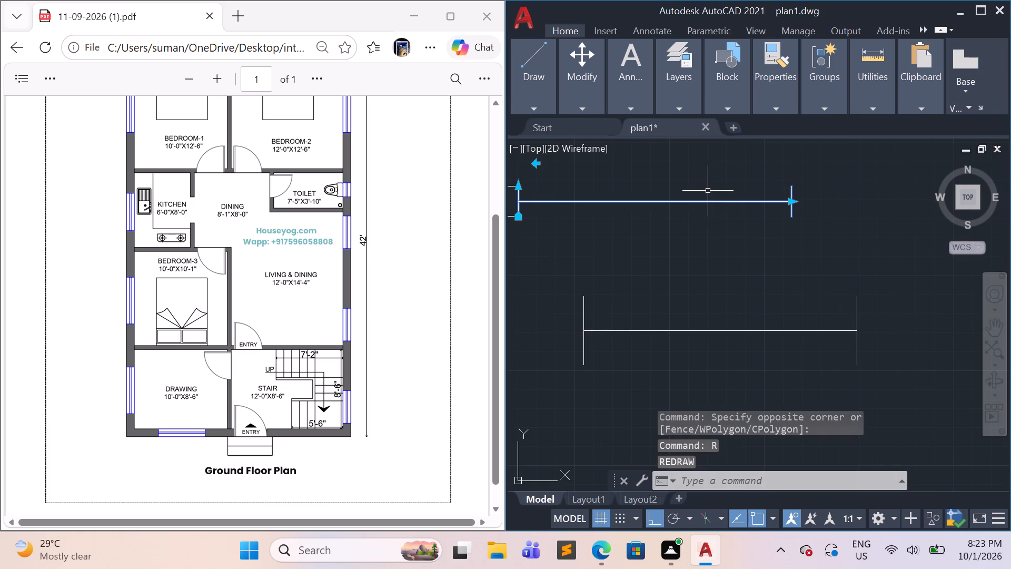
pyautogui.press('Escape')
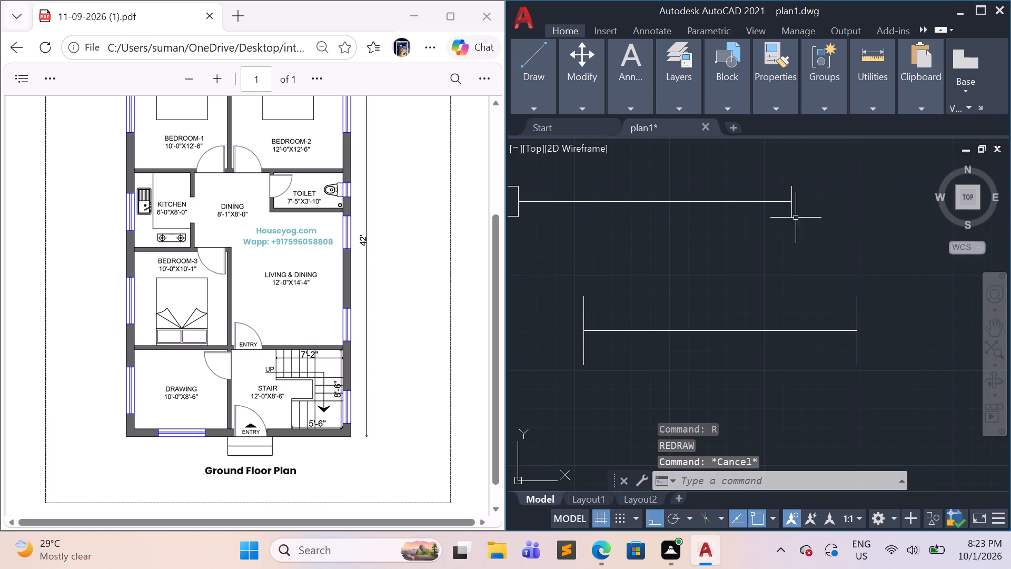
# Erase the inserted Window - Imperial block above the newly drawn lines.
pyautogui.click(811, 224)
pyautogui.click(713, 168)
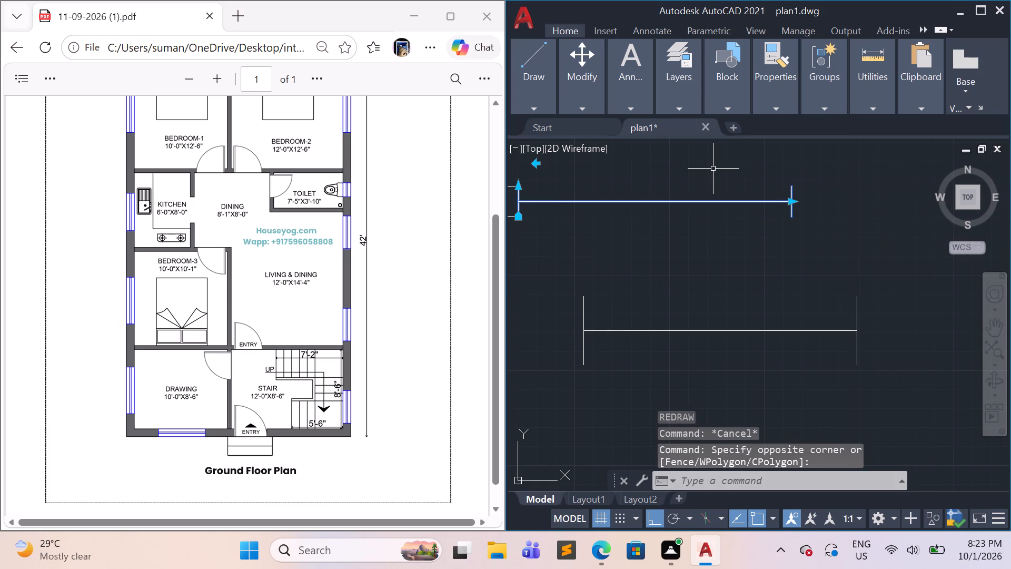
pyautogui.press('e')
pyautogui.press('Return')
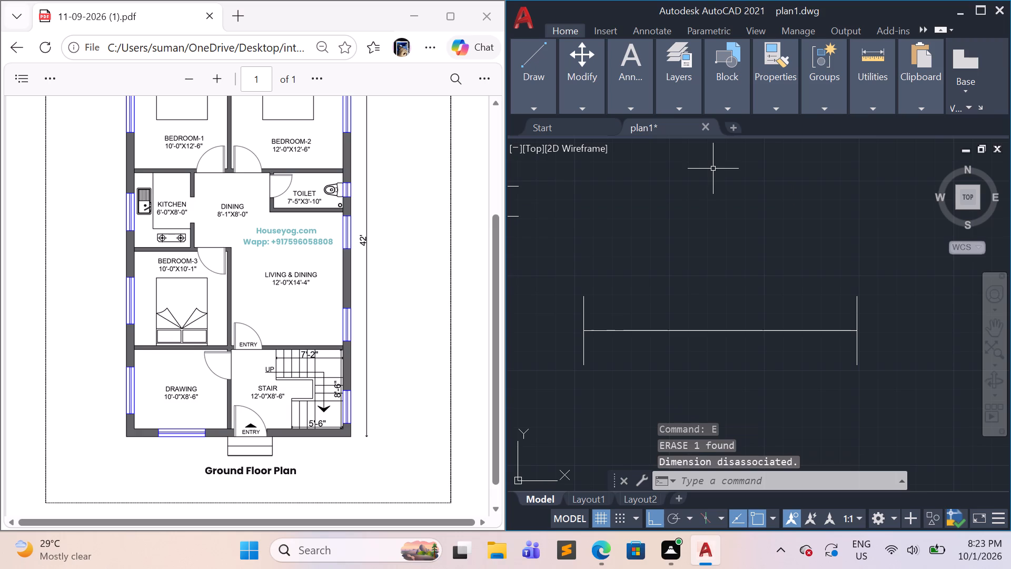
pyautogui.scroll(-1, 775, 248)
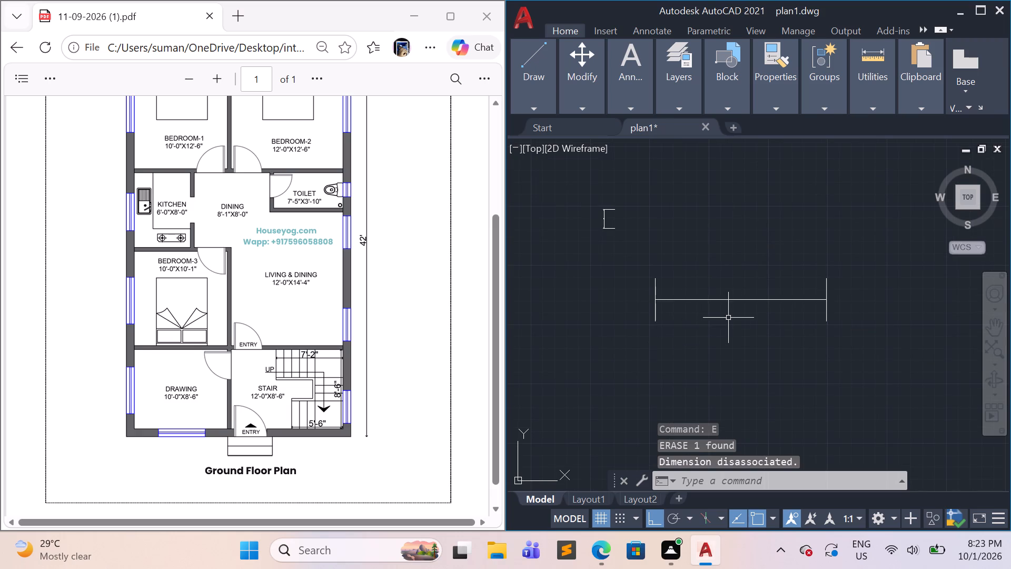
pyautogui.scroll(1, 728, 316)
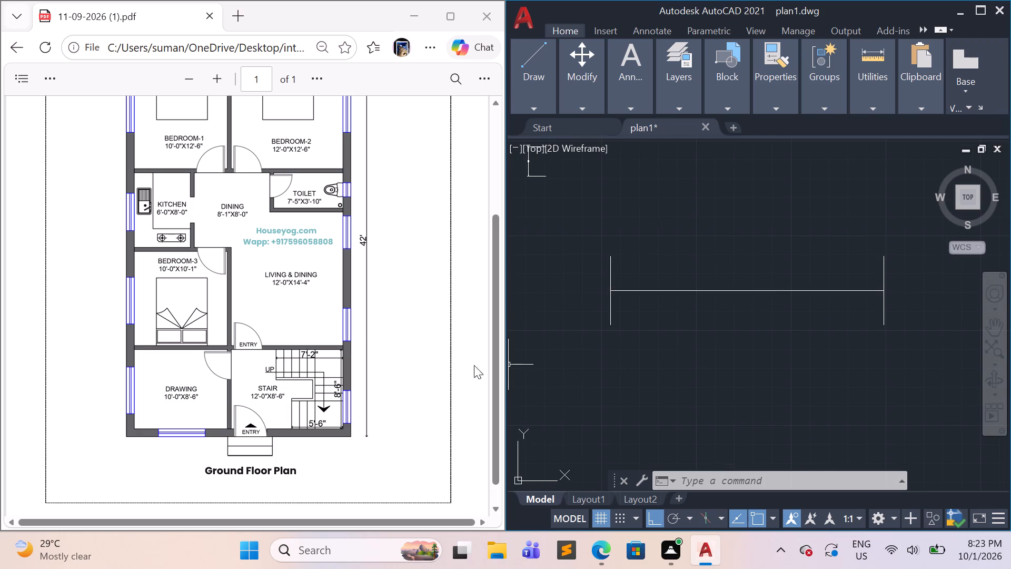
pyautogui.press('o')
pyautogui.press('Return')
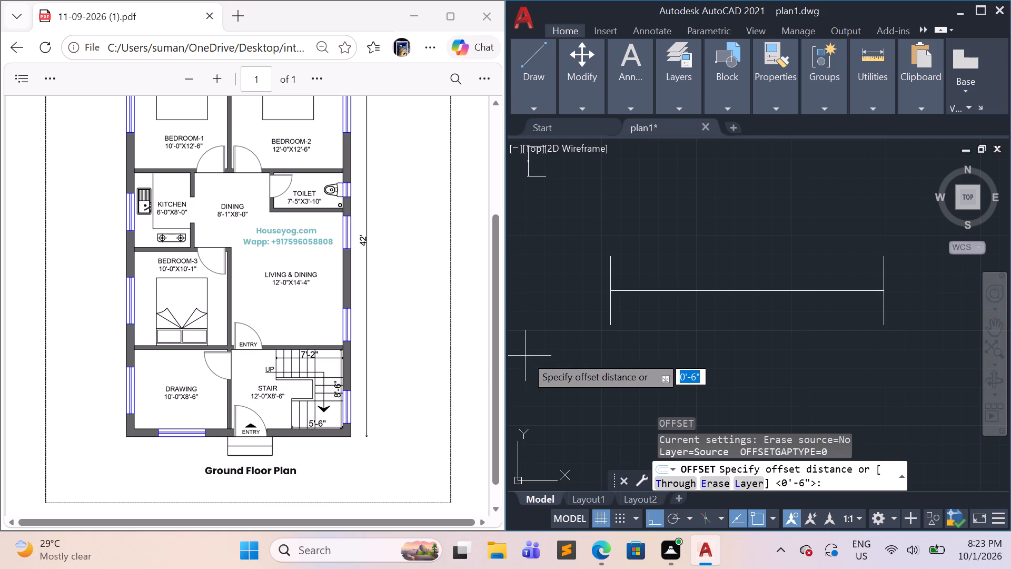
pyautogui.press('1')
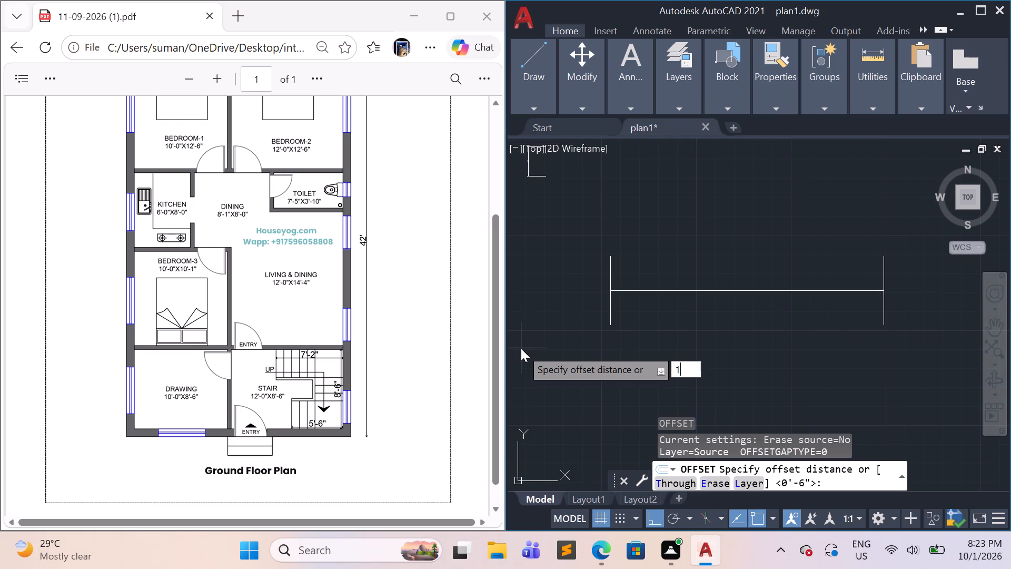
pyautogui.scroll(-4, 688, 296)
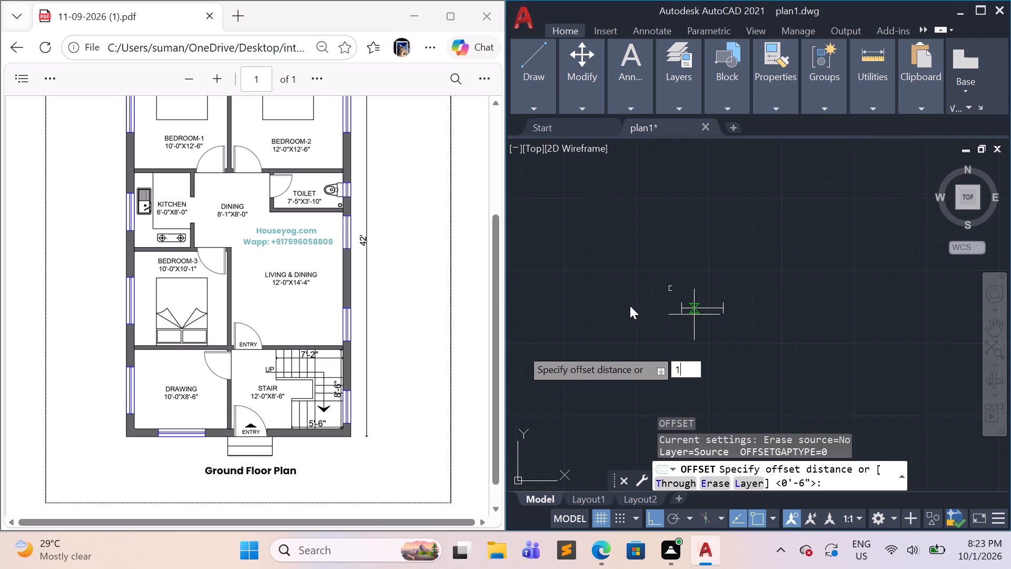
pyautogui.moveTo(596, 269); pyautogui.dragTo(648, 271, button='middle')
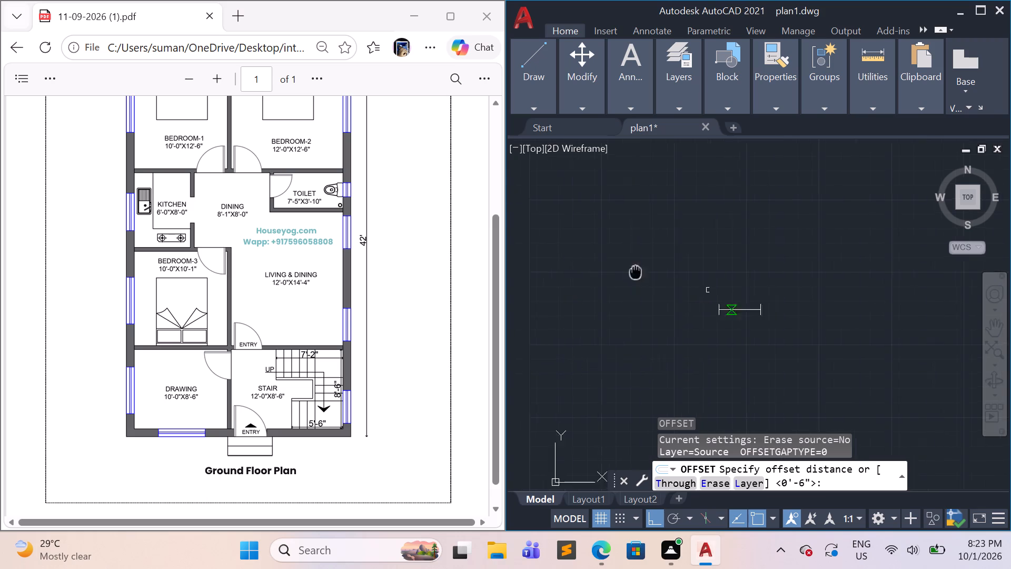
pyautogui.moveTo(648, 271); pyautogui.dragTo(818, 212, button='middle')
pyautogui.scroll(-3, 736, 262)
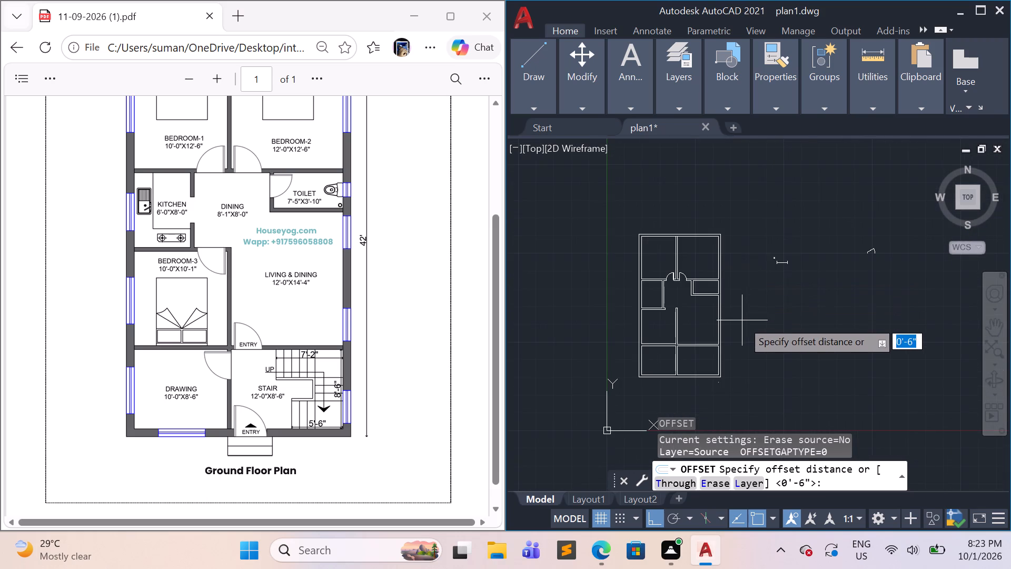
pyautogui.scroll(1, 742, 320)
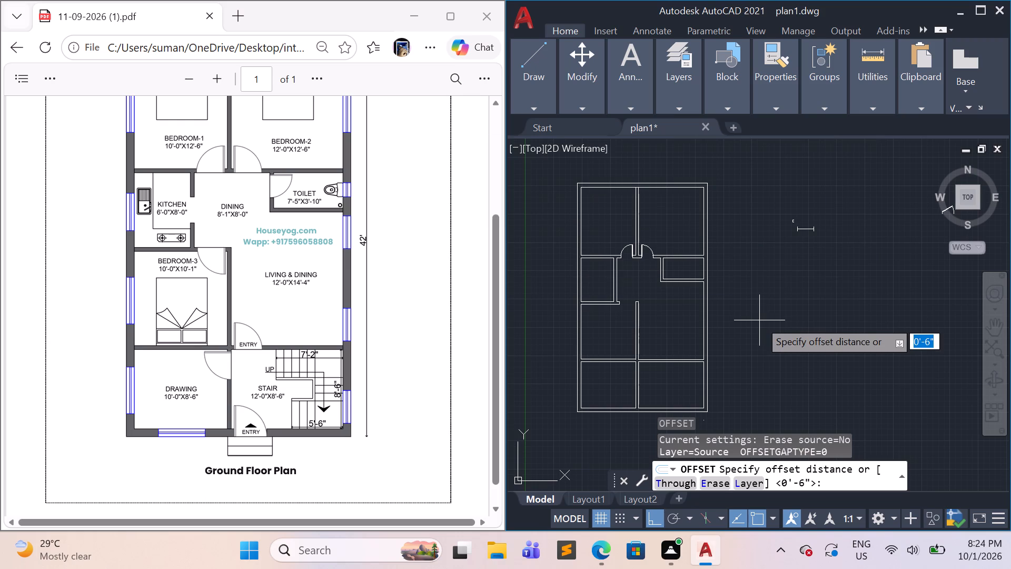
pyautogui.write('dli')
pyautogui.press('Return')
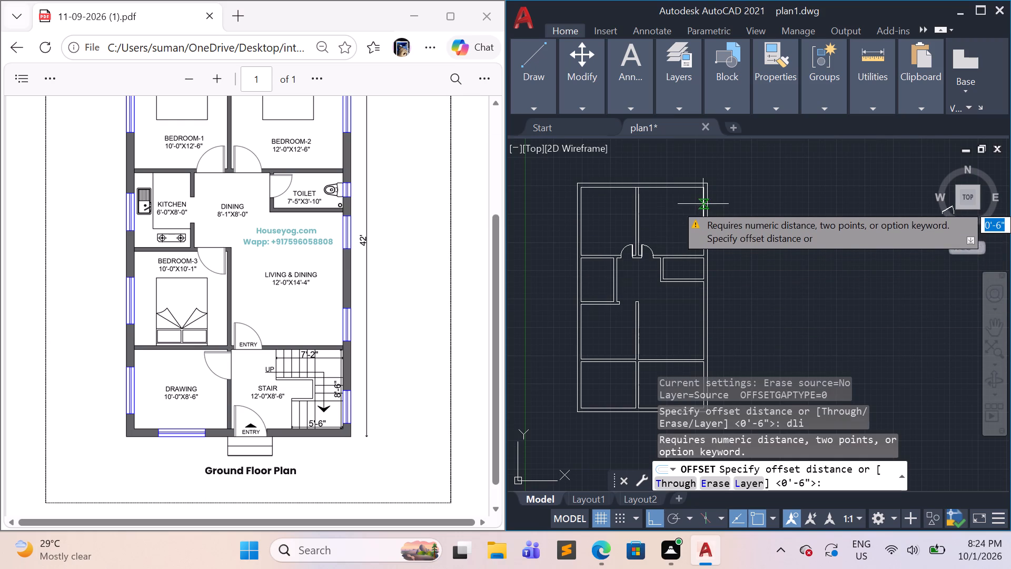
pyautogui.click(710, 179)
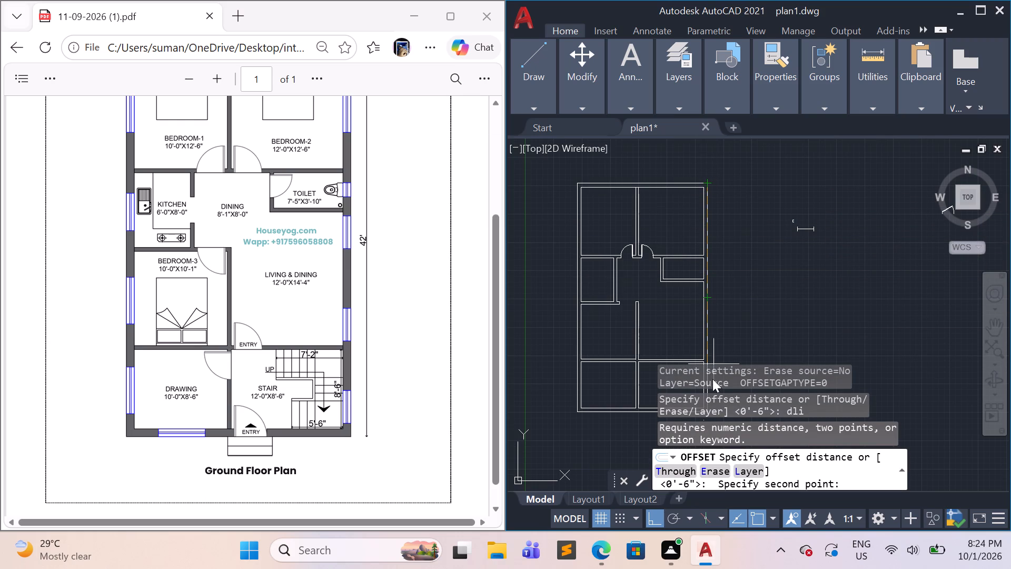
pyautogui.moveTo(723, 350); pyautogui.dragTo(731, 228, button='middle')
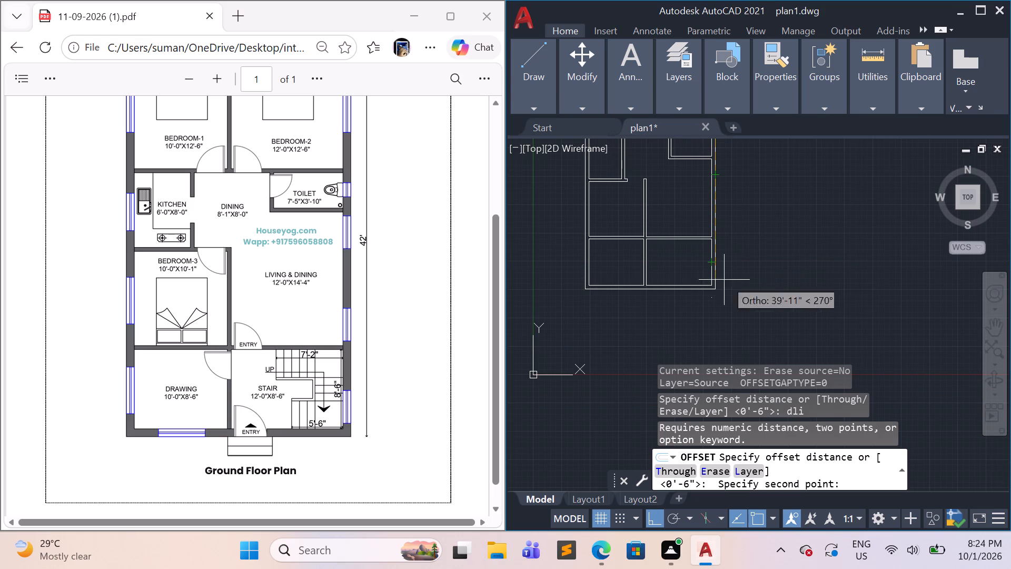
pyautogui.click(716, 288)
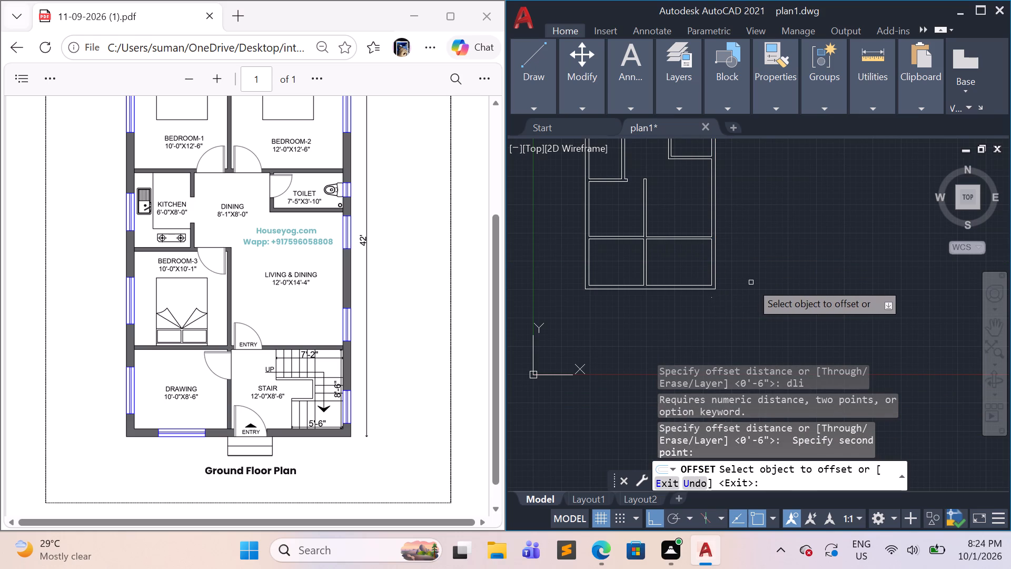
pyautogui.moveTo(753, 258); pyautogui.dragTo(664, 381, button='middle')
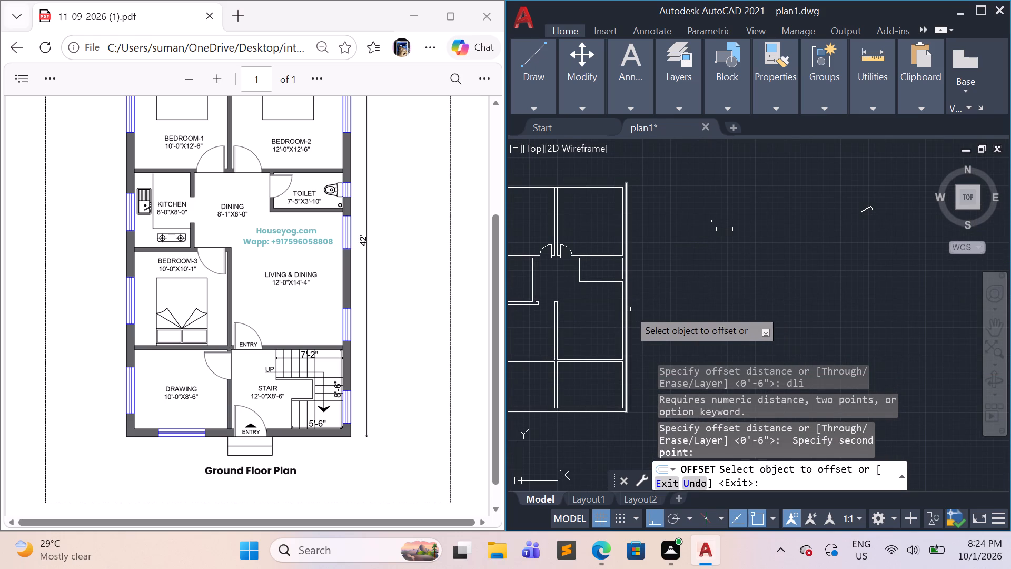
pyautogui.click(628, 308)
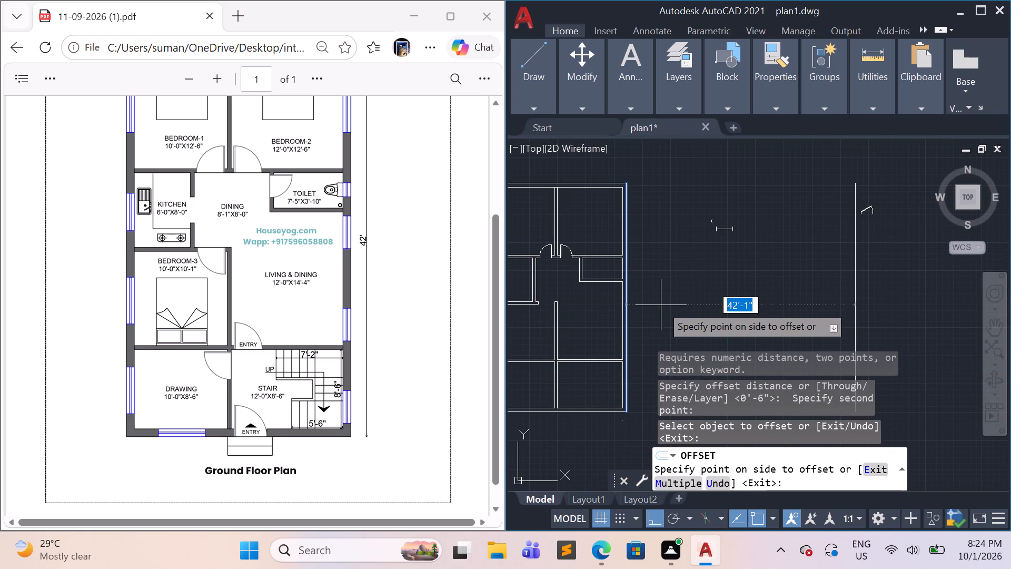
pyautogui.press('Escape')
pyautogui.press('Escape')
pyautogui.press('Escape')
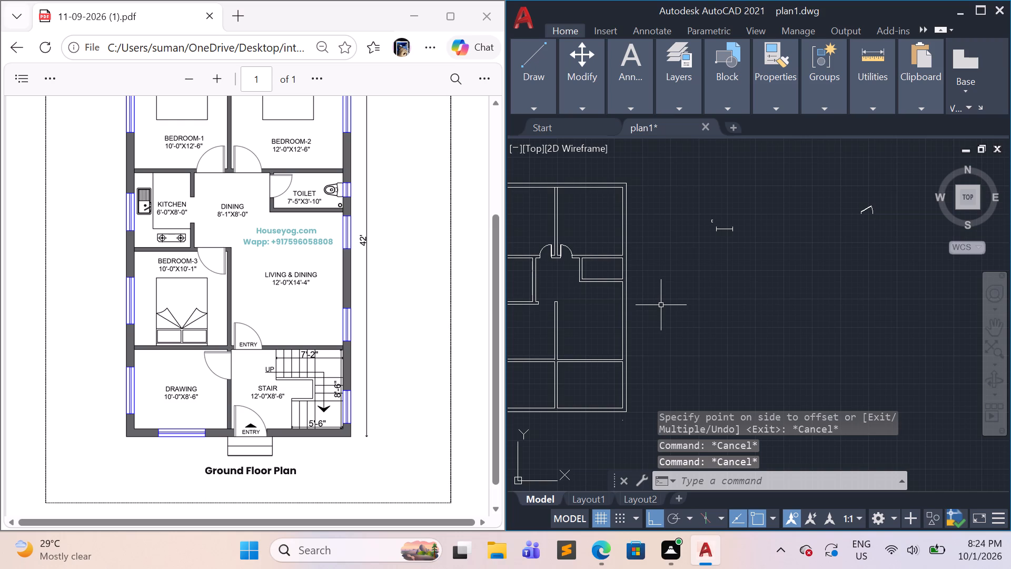
# Add a vertical linear dimension along the full length of the plan's outer east wall, placed just outside the wall.
pyautogui.write('dli')
pyautogui.press('Return')
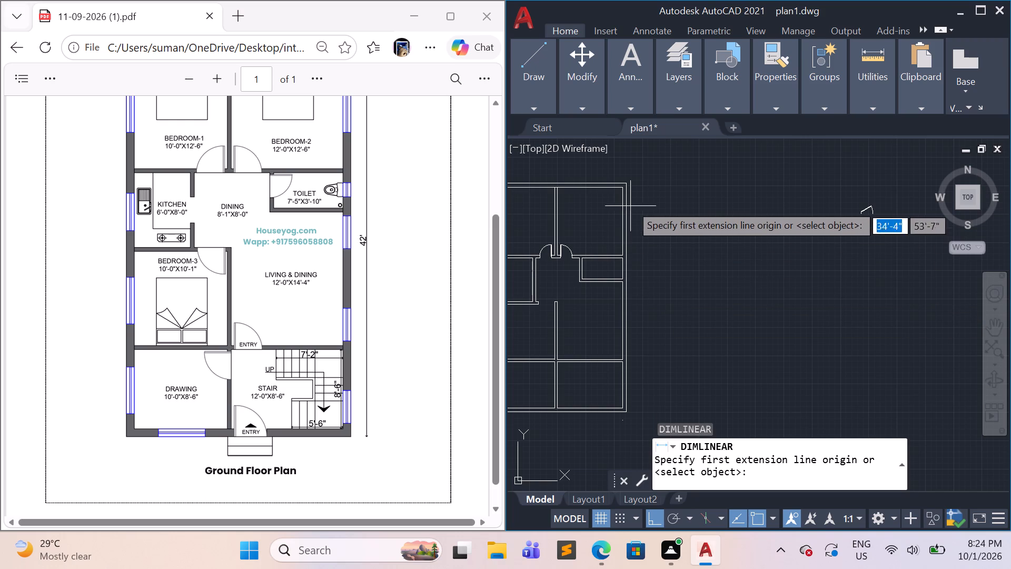
pyautogui.click(623, 181)
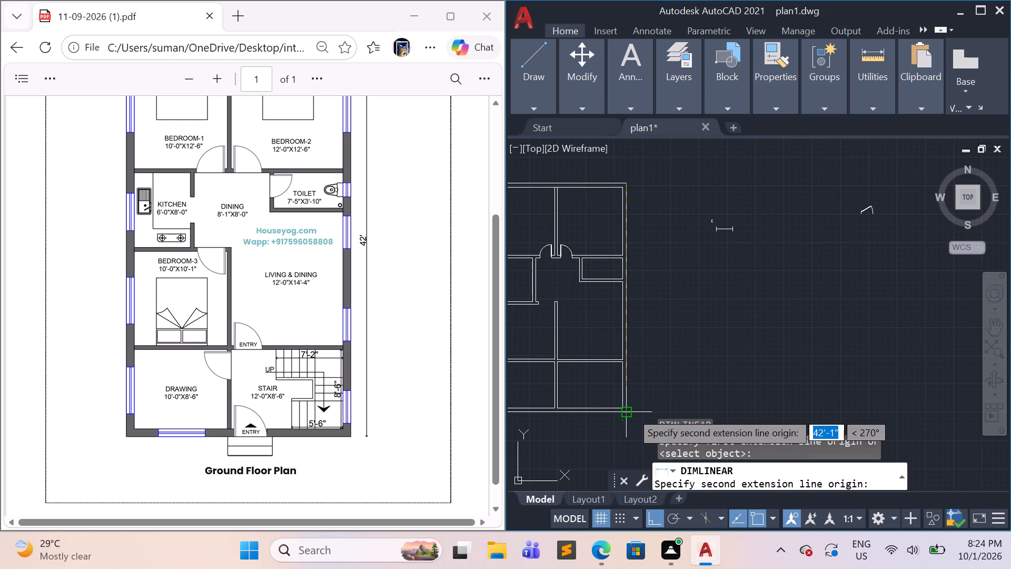
pyautogui.click(631, 411)
pyautogui.click(660, 397)
# Modify the Standard dimension style to a text height of 10" and set it as the current style.
pyautogui.scroll(2, 662, 282)
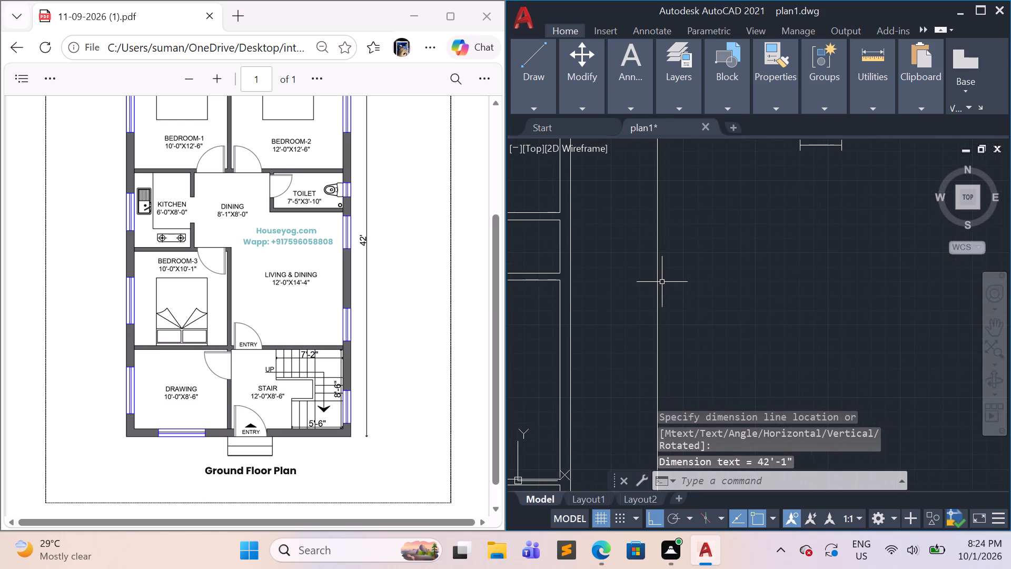
pyautogui.scroll(3, 645, 311)
pyautogui.scroll(3, 696, 361)
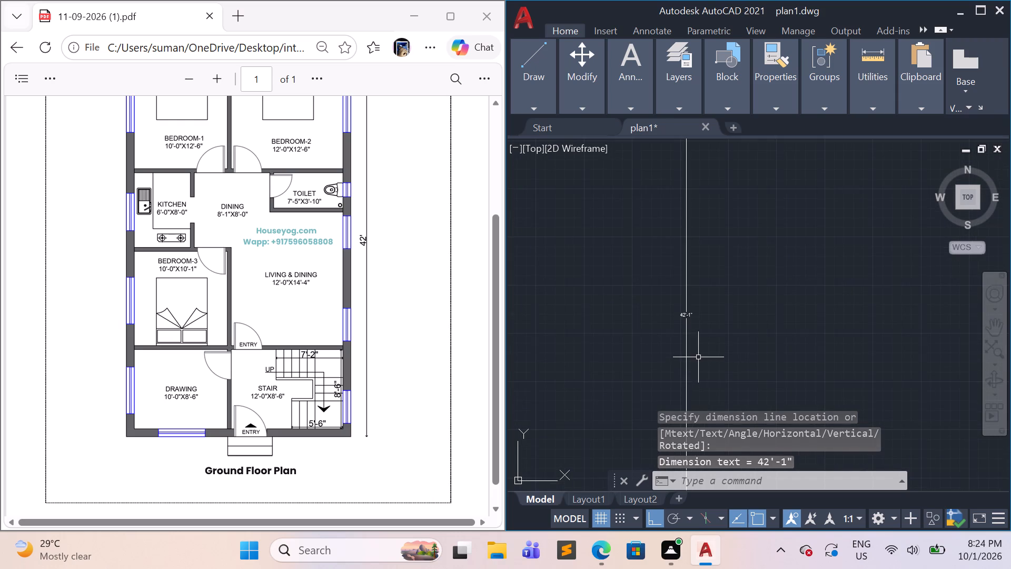
pyautogui.scroll(1, 699, 354)
pyautogui.scroll(-2, 693, 302)
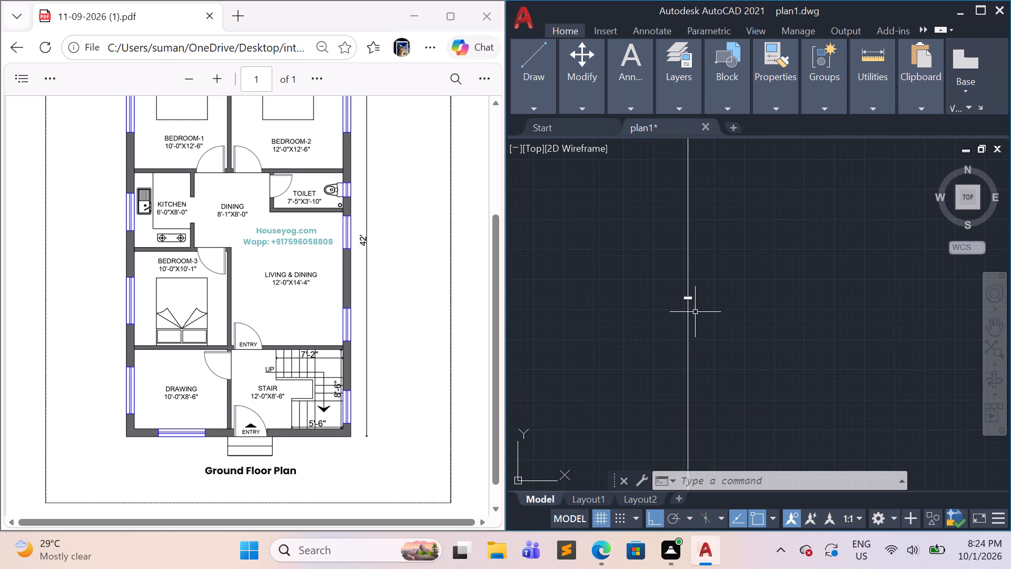
pyautogui.press('d')
pyautogui.press('Return')
pyautogui.click(917, 230)
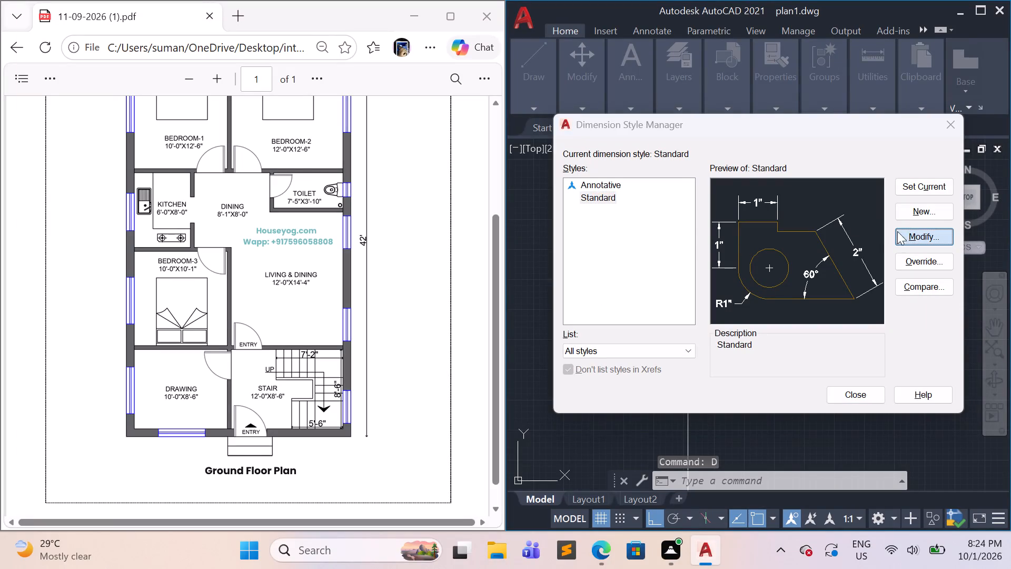
pyautogui.click(416, 92)
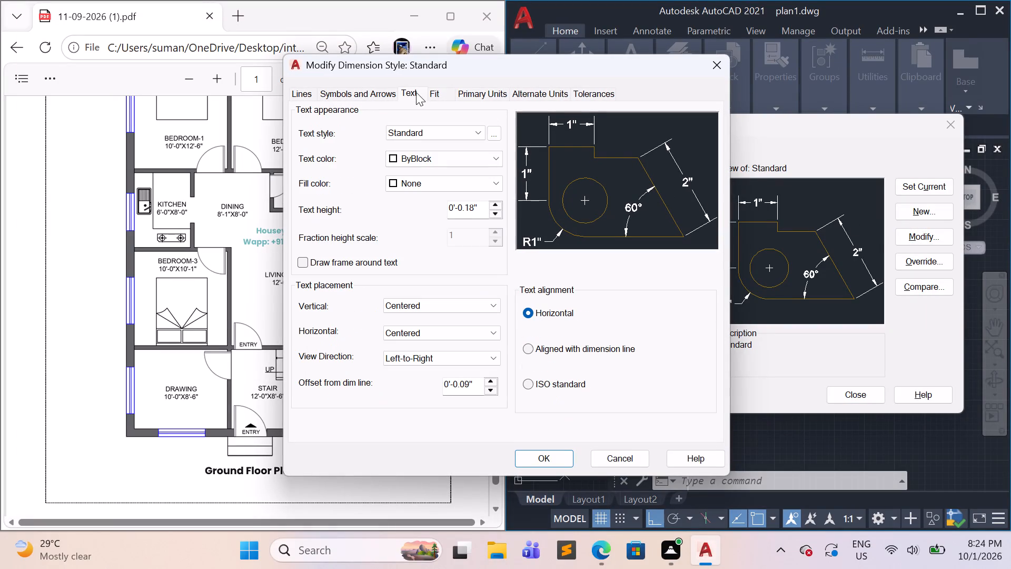
pyautogui.click(494, 212)
pyautogui.doubleClick(494, 212)
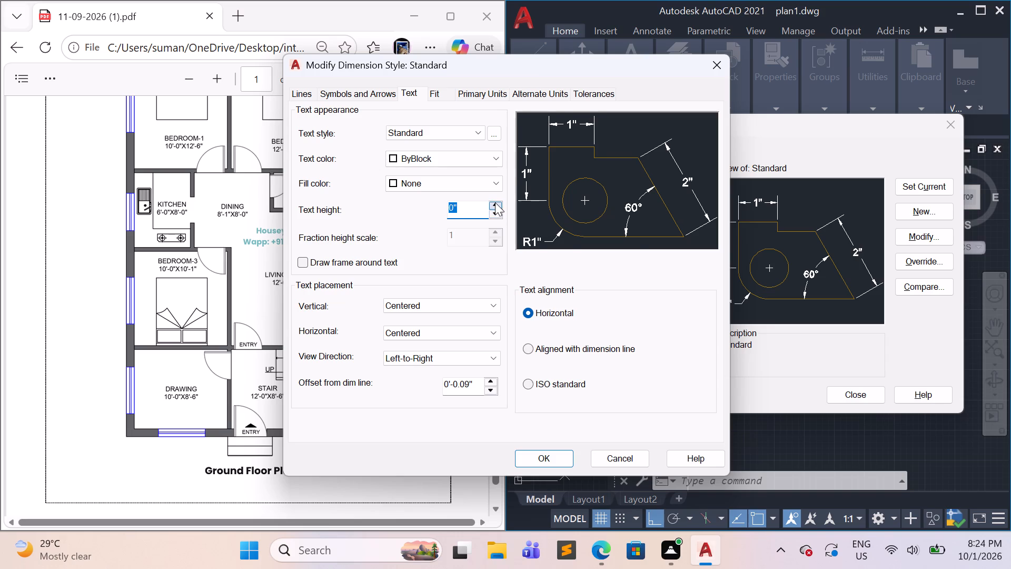
pyautogui.tripleClick(495, 202)
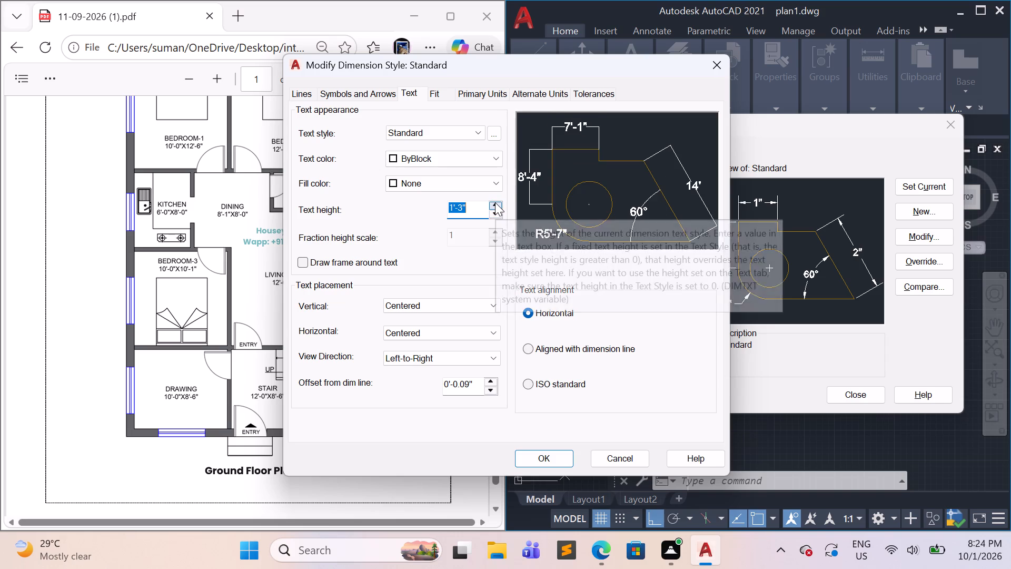
pyautogui.click(495, 213)
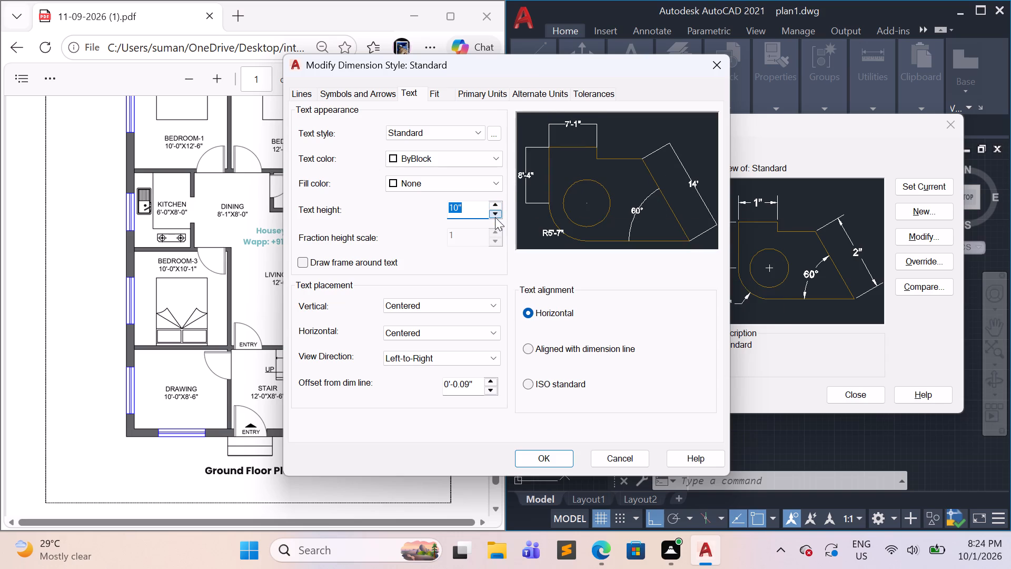
pyautogui.click(558, 454)
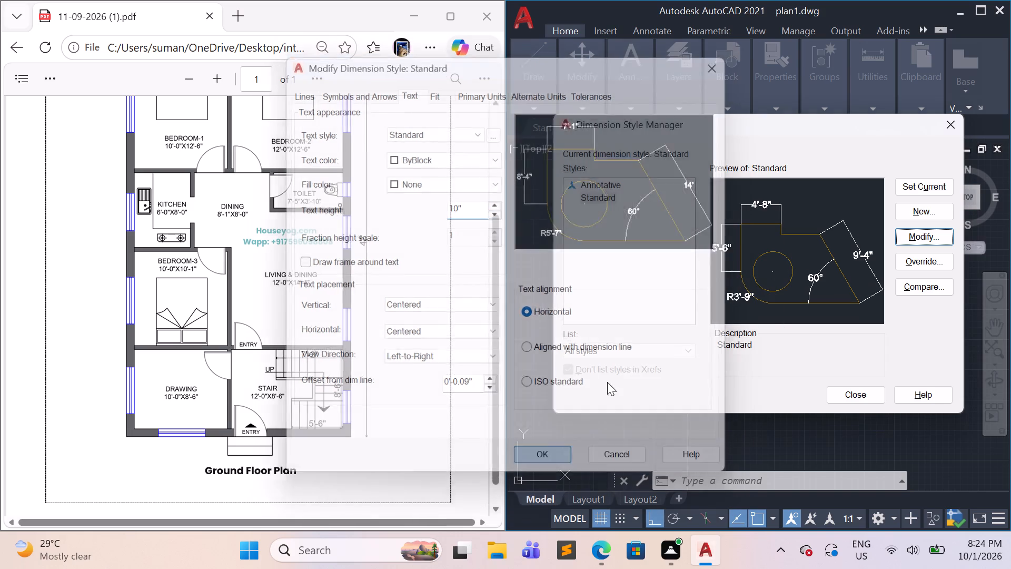
pyautogui.click(930, 188)
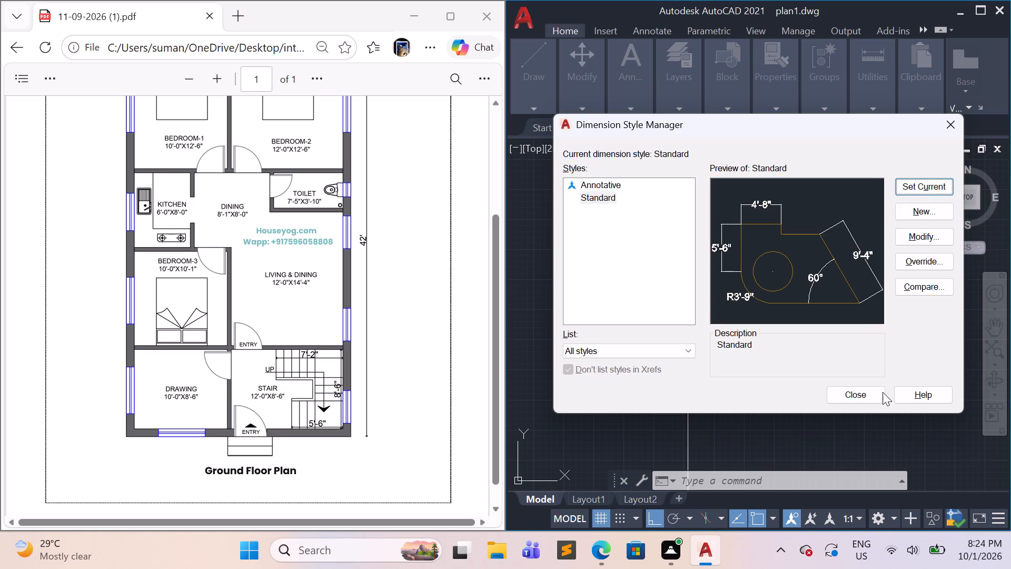
pyautogui.click(863, 394)
# Check the clear widths and depths of the rooms across the plan with the Quick measure tool, for comparison with the PDF.
pyautogui.scroll(-4, 803, 378)
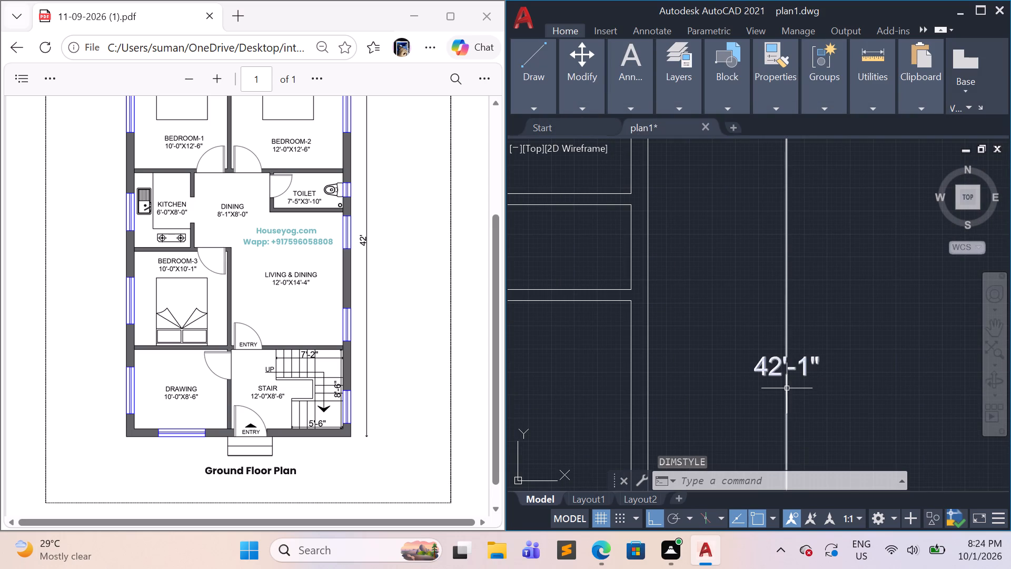
pyautogui.scroll(-1, 818, 406)
pyautogui.moveTo(824, 396); pyautogui.dragTo(832, 188, button='middle')
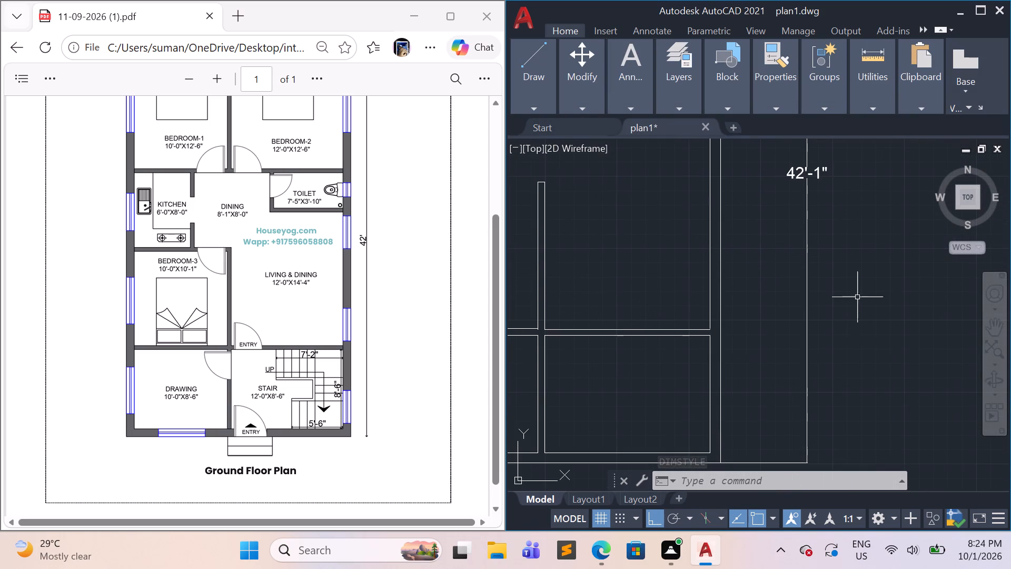
pyautogui.scroll(-1, 828, 376)
pyautogui.moveTo(826, 376); pyautogui.dragTo(831, 298, button='middle')
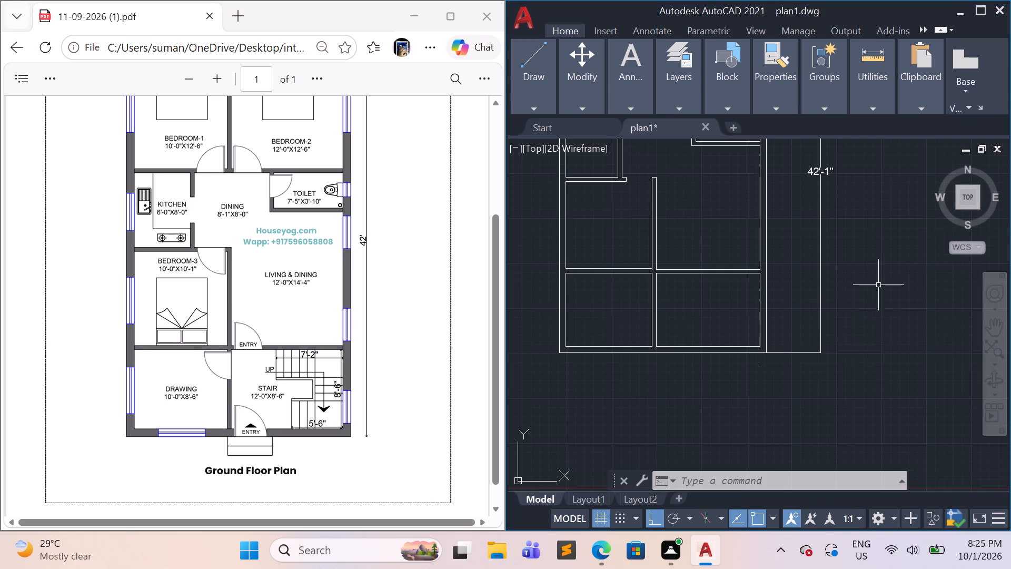
pyautogui.moveTo(878, 285); pyautogui.dragTo(876, 325, button='middle')
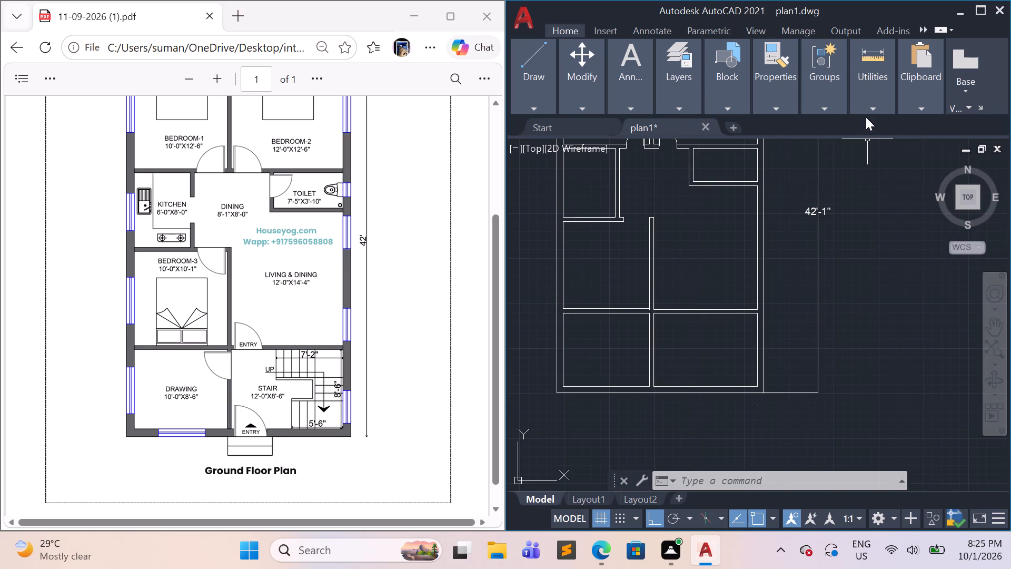
pyautogui.click(871, 108)
pyautogui.click(874, 165)
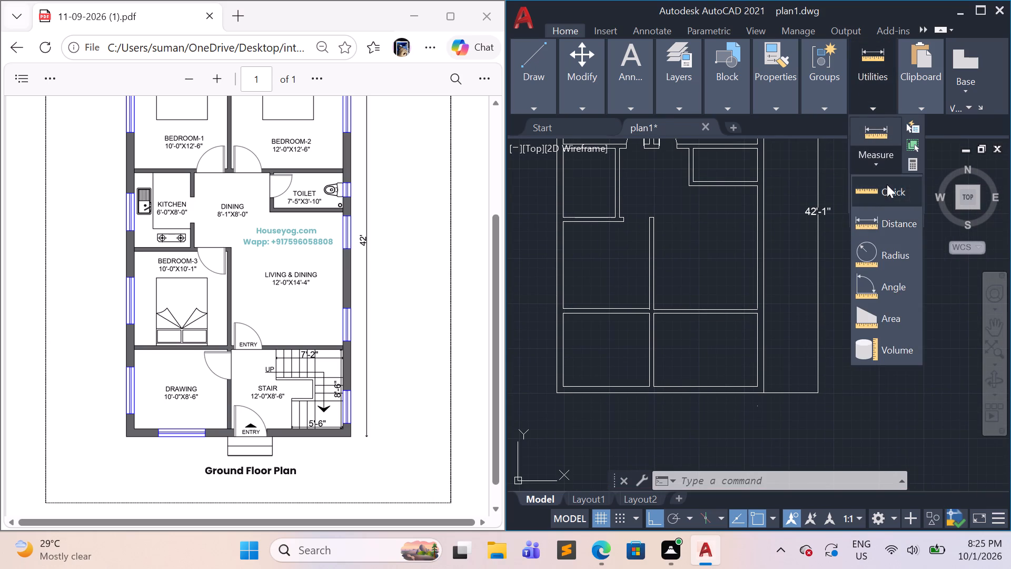
pyautogui.click(887, 184)
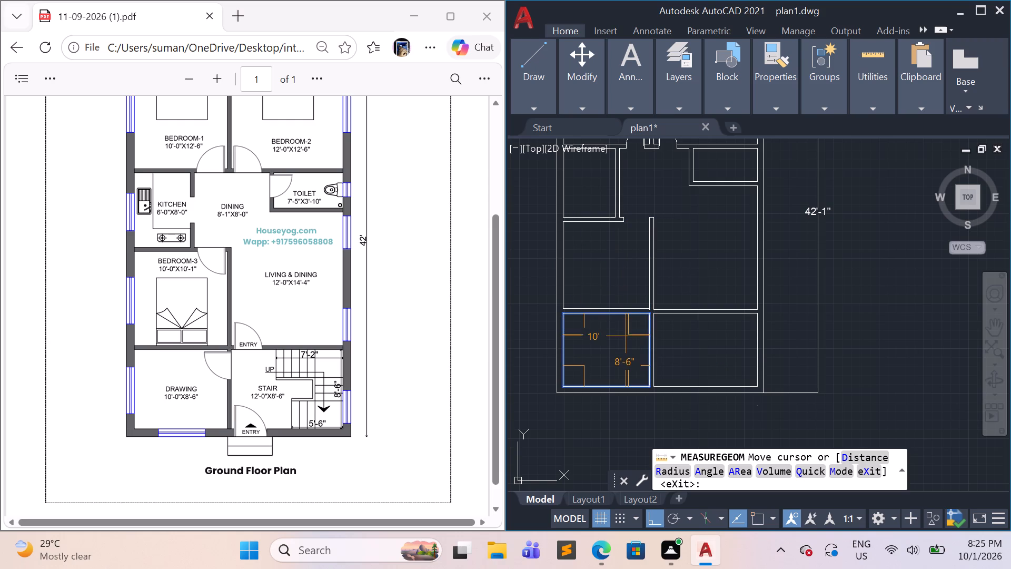
pyautogui.click(869, 109)
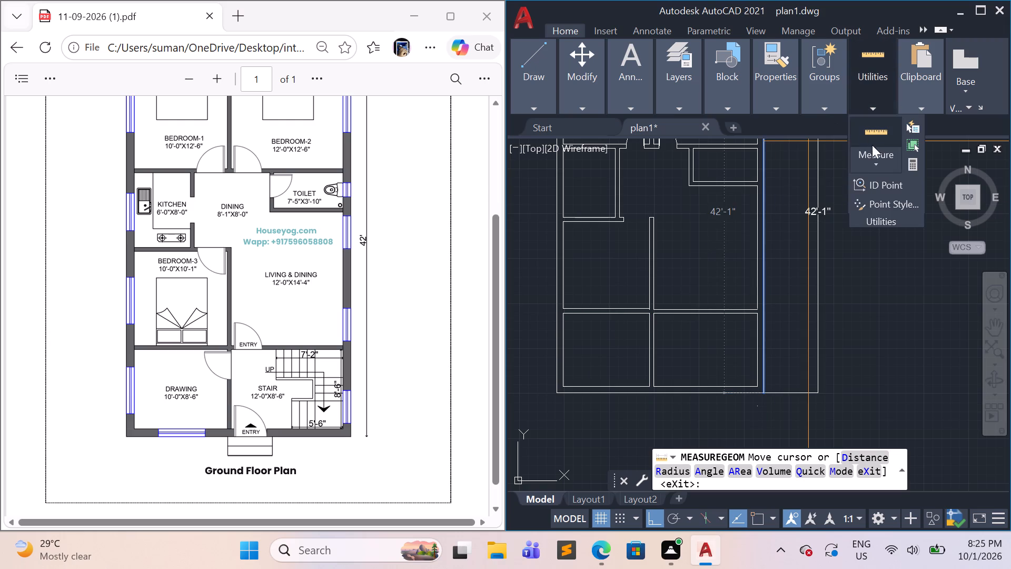
pyautogui.click(873, 163)
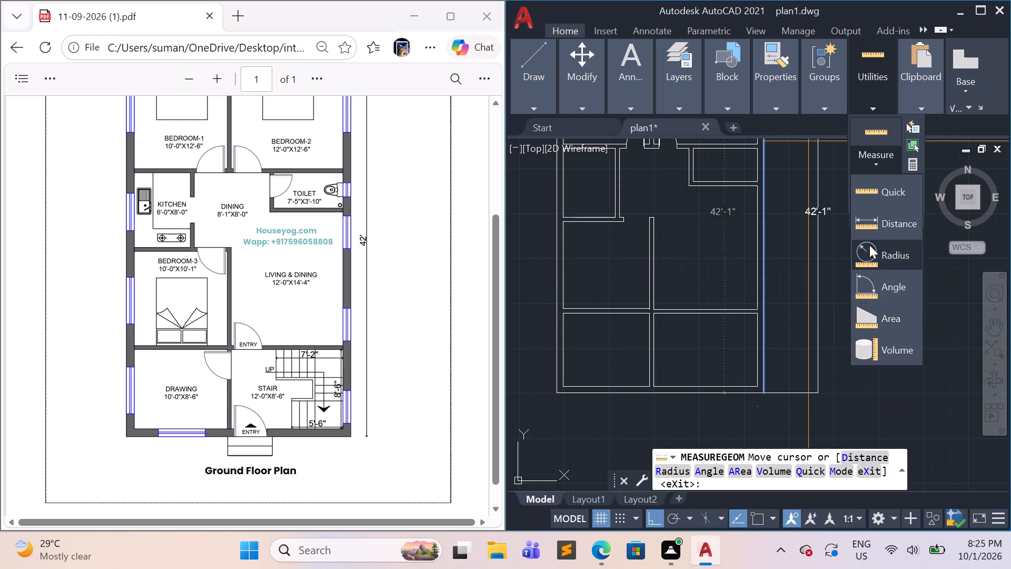
pyautogui.click(882, 199)
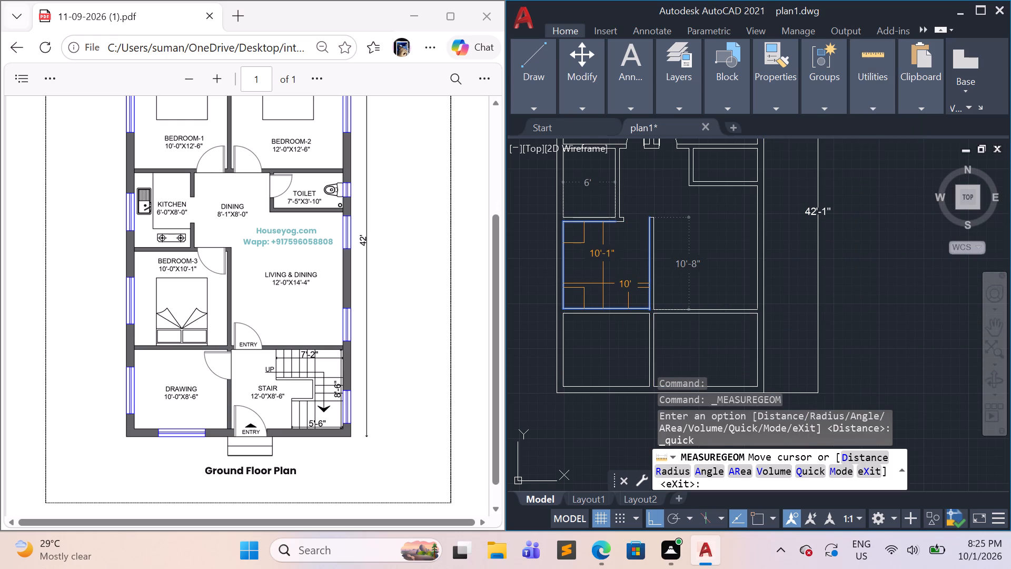
pyautogui.moveTo(603, 283); pyautogui.dragTo(582, 364, button='middle')
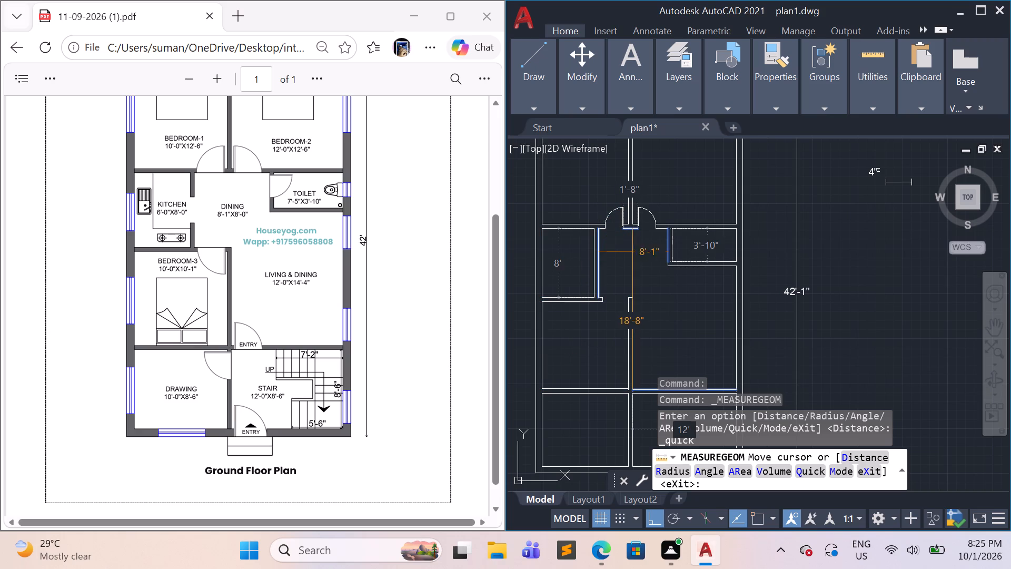
pyautogui.scroll(1, 631, 248)
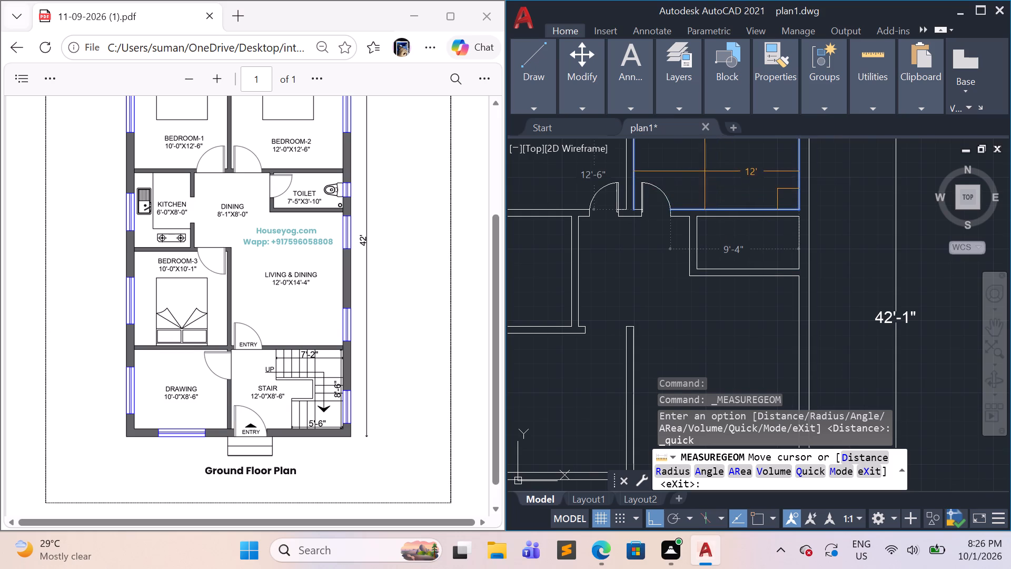
pyautogui.moveTo(703, 172); pyautogui.dragTo(728, 284, button='middle')
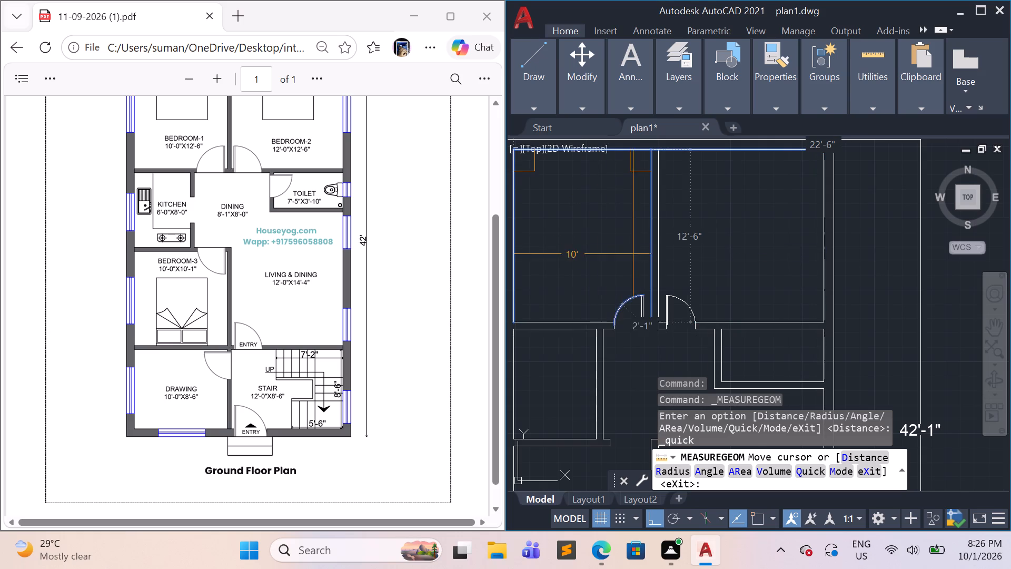
pyautogui.scroll(-4, 648, 249)
pyautogui.scroll(3, 675, 331)
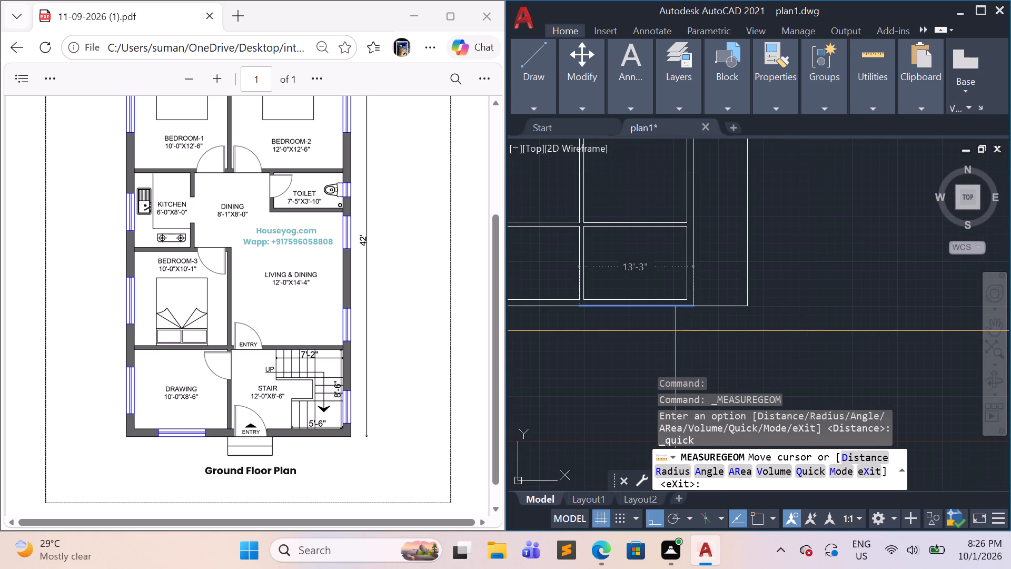
pyautogui.press('Escape')
pyautogui.press('Escape')
# Add a vertical linear dimension across the thickness of the south outer wall at the plan's southeast corner.
pyautogui.scroll(3, 680, 325)
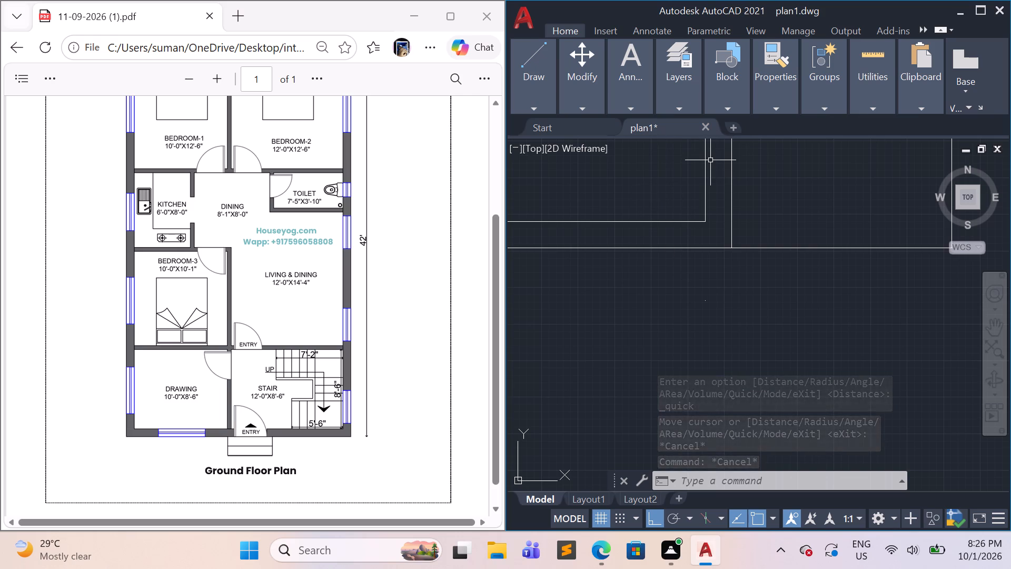
pyautogui.write('dli')
pyautogui.press('Return')
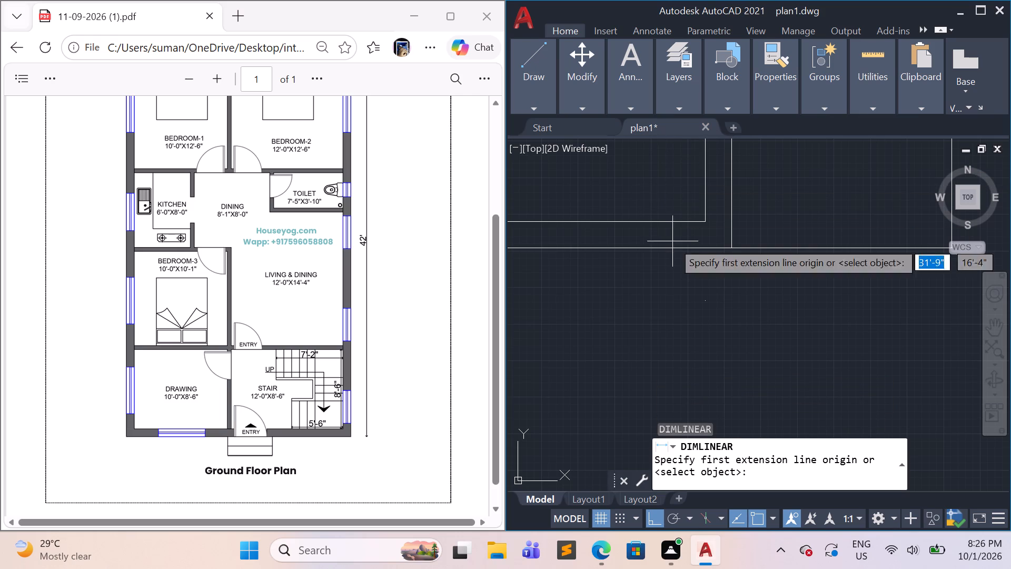
pyautogui.click(706, 221)
pyautogui.click(707, 246)
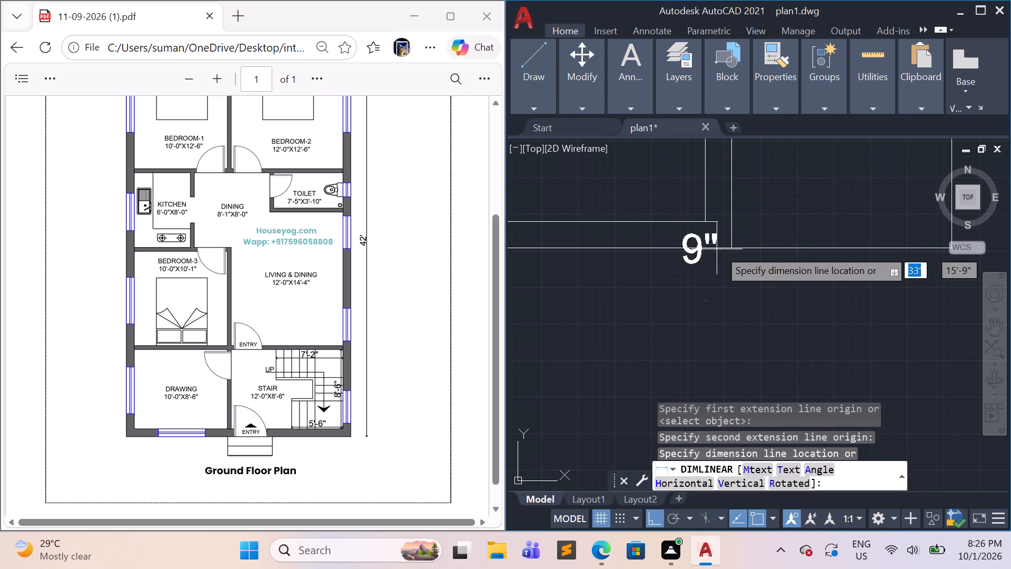
pyautogui.click(768, 234)
# Check the thickness of the partition wall north of the stair room with a temporary linear dimension at its east end.
pyautogui.moveTo(790, 215); pyautogui.dragTo(767, 397, button='middle')
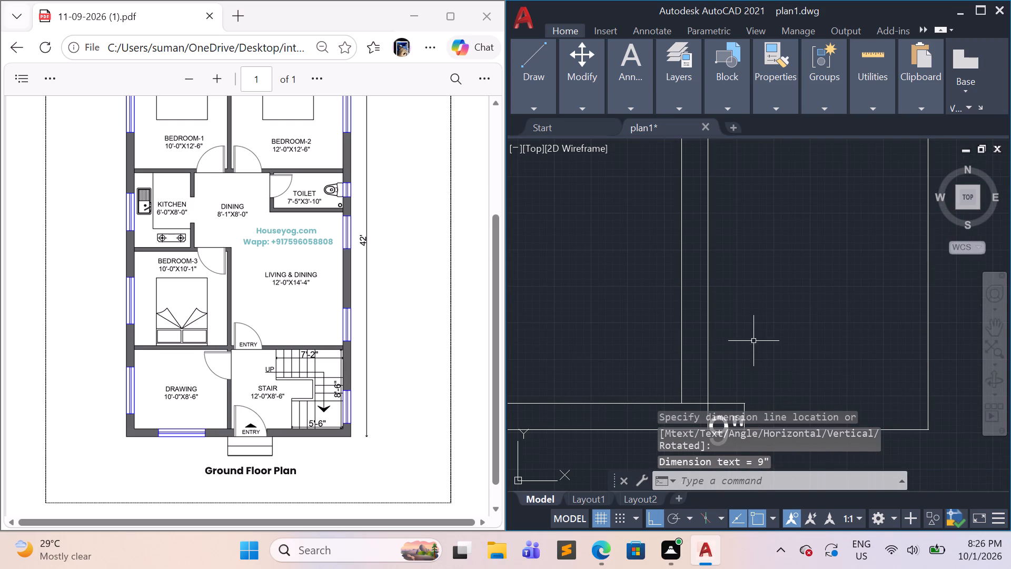
pyautogui.scroll(-1, 765, 310)
pyautogui.moveTo(765, 326); pyautogui.dragTo(765, 360, button='middle')
pyautogui.press('space')
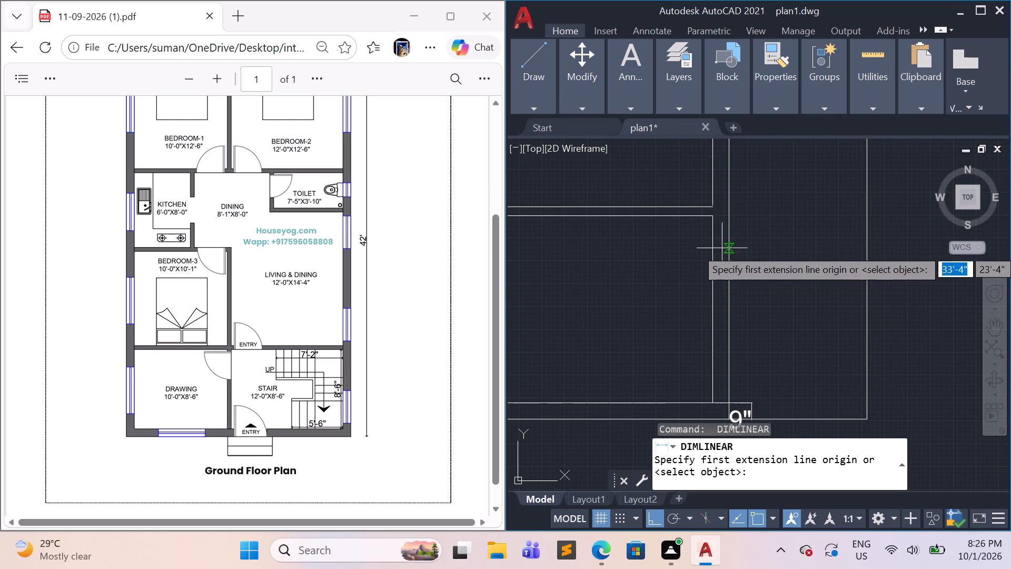
pyautogui.press('space')
pyautogui.press('space')
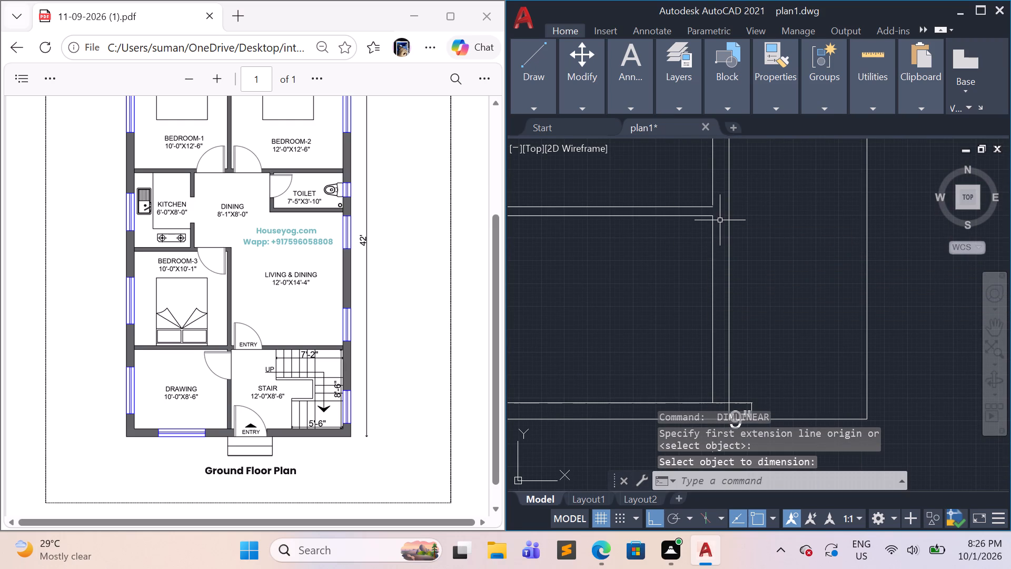
pyautogui.press('space')
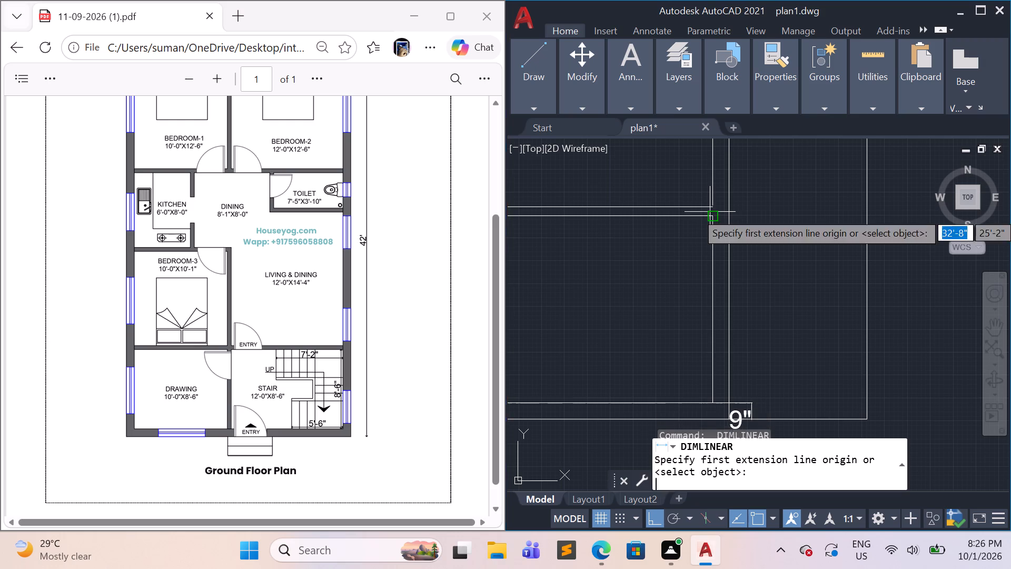
pyautogui.scroll(3, 715, 217)
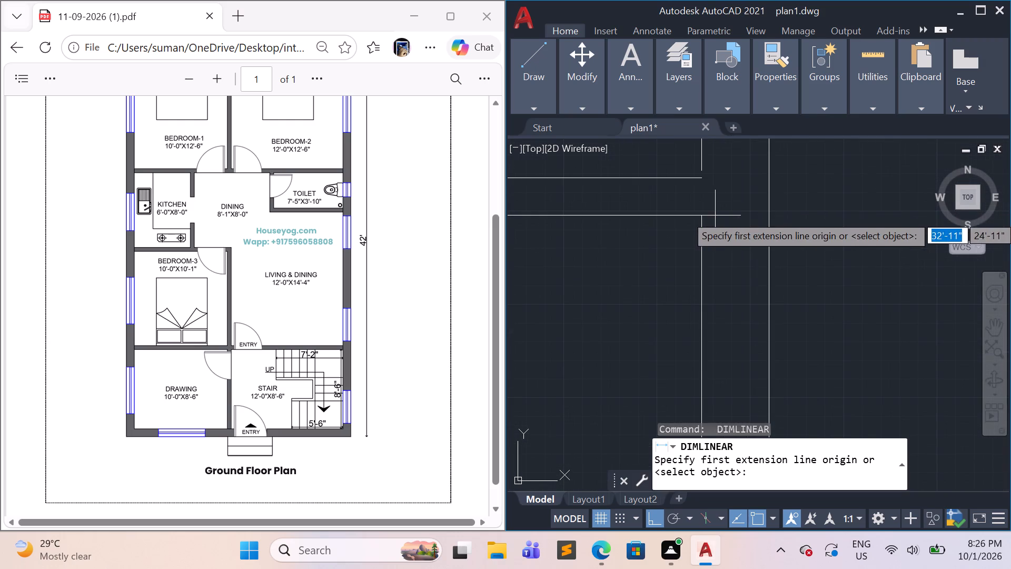
pyautogui.click(698, 182)
pyautogui.click(703, 217)
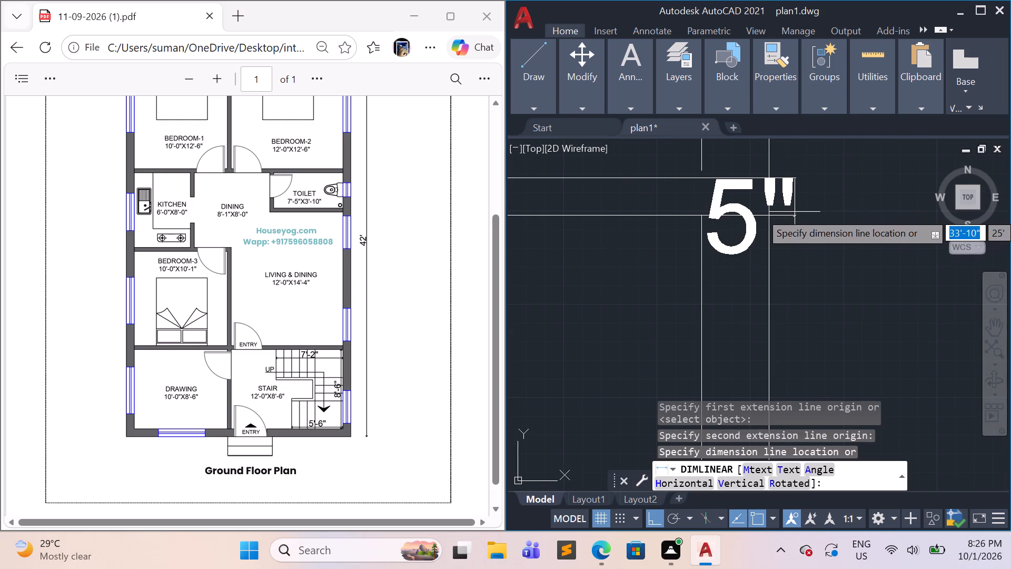
pyautogui.scroll(-2, 832, 224)
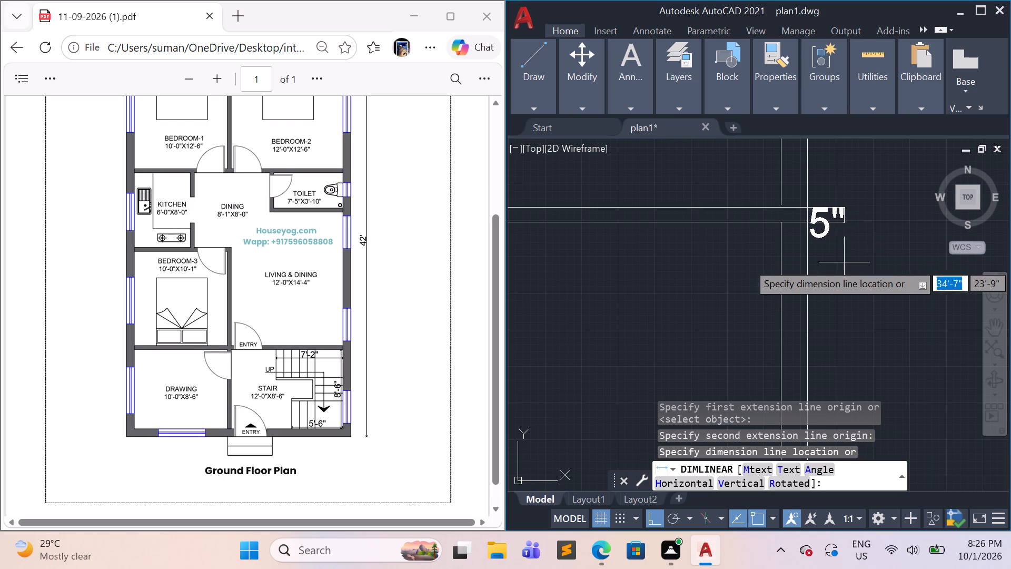
pyautogui.press('Escape')
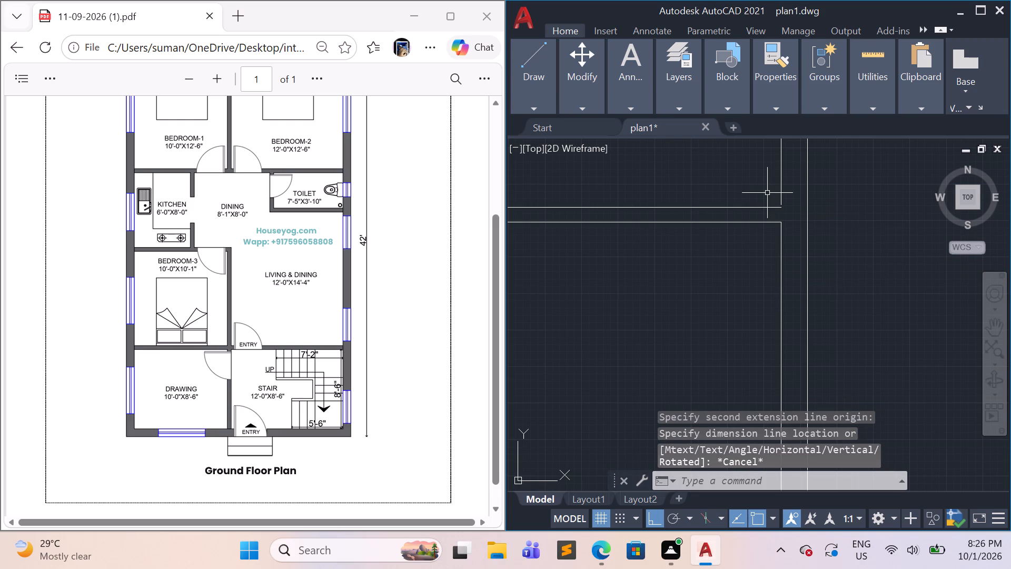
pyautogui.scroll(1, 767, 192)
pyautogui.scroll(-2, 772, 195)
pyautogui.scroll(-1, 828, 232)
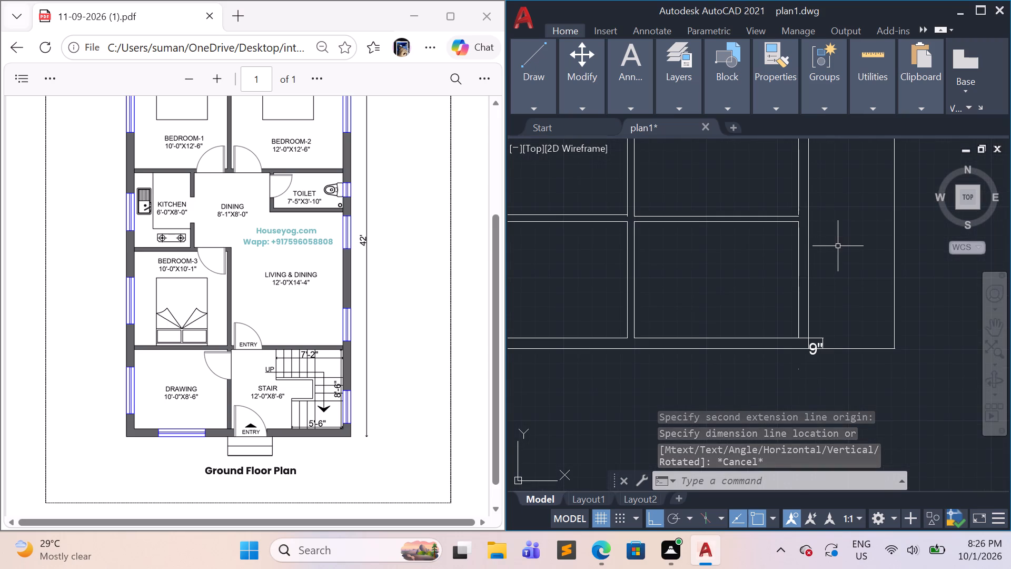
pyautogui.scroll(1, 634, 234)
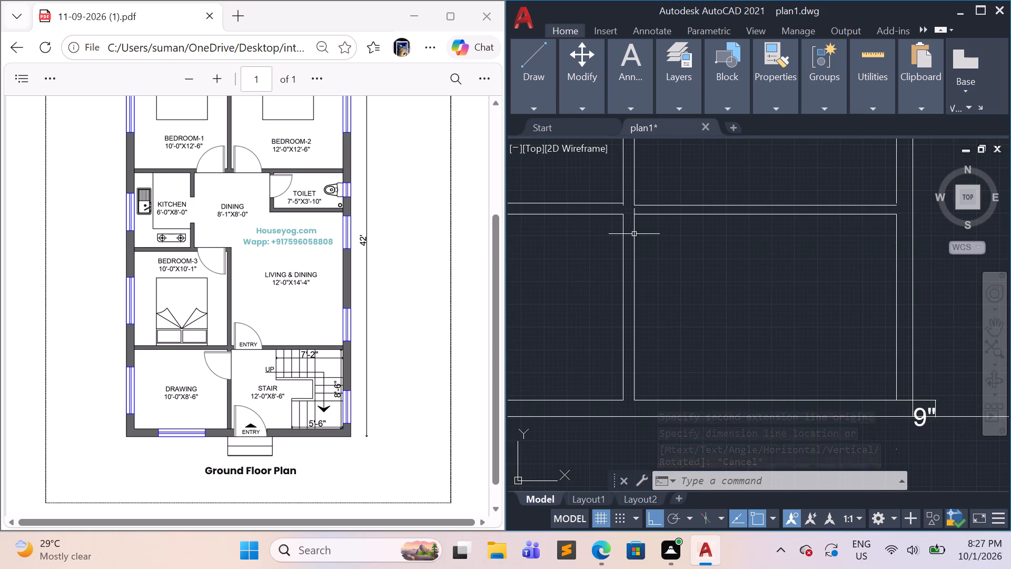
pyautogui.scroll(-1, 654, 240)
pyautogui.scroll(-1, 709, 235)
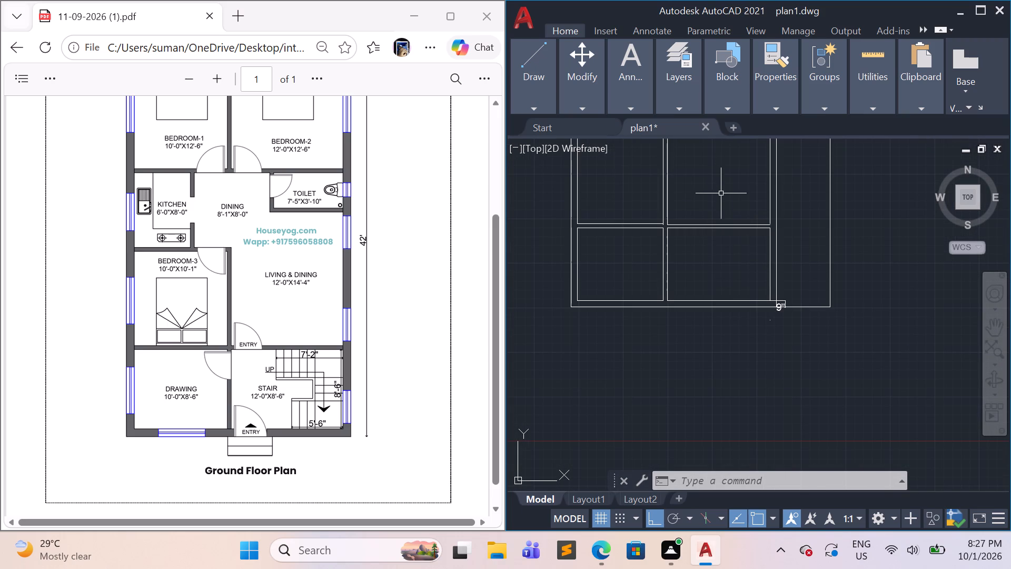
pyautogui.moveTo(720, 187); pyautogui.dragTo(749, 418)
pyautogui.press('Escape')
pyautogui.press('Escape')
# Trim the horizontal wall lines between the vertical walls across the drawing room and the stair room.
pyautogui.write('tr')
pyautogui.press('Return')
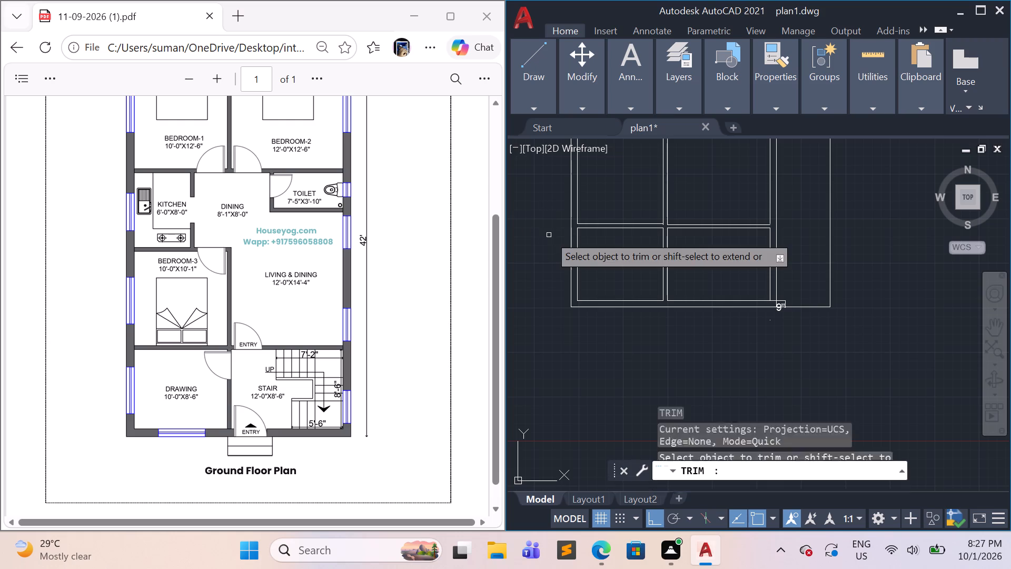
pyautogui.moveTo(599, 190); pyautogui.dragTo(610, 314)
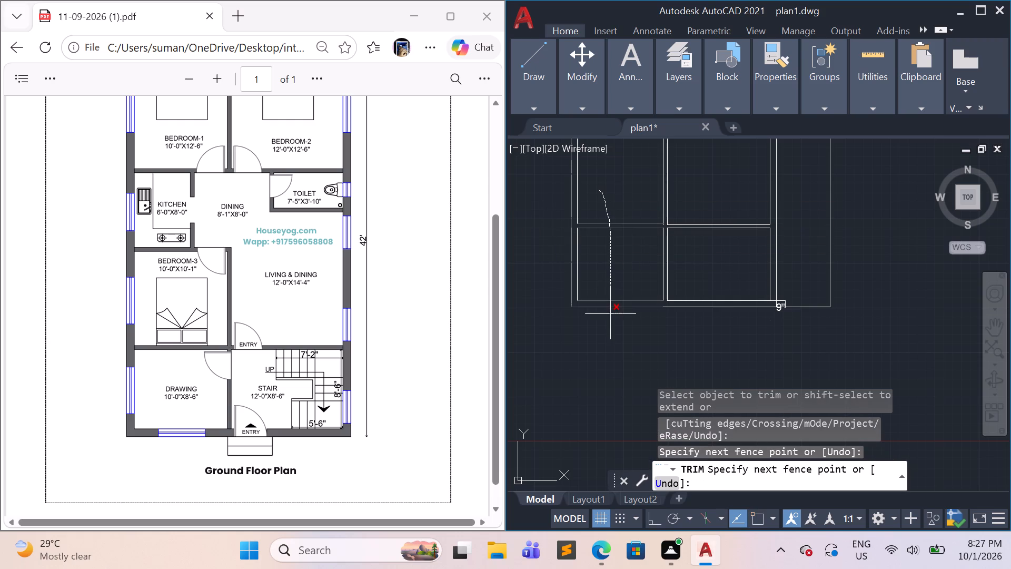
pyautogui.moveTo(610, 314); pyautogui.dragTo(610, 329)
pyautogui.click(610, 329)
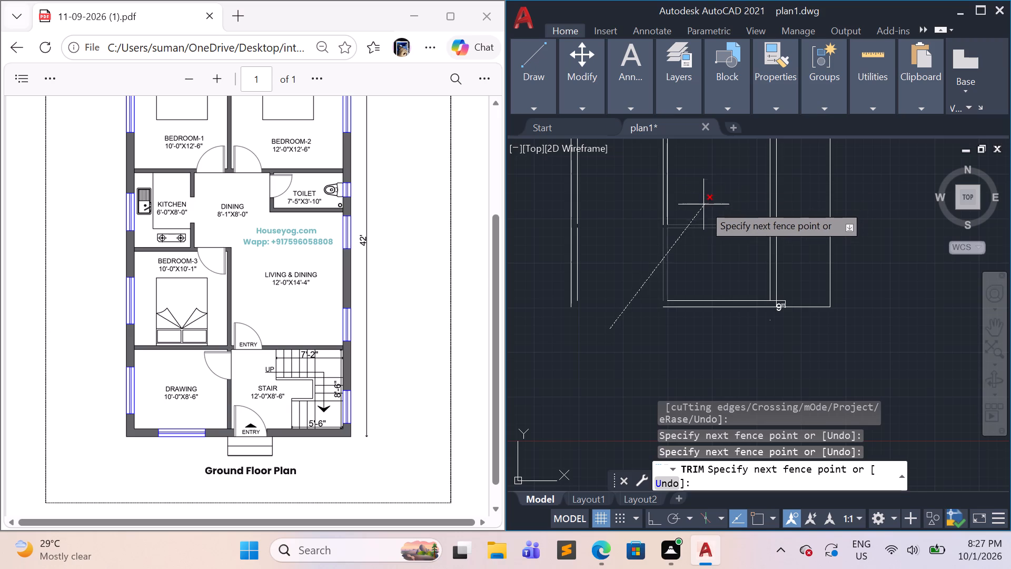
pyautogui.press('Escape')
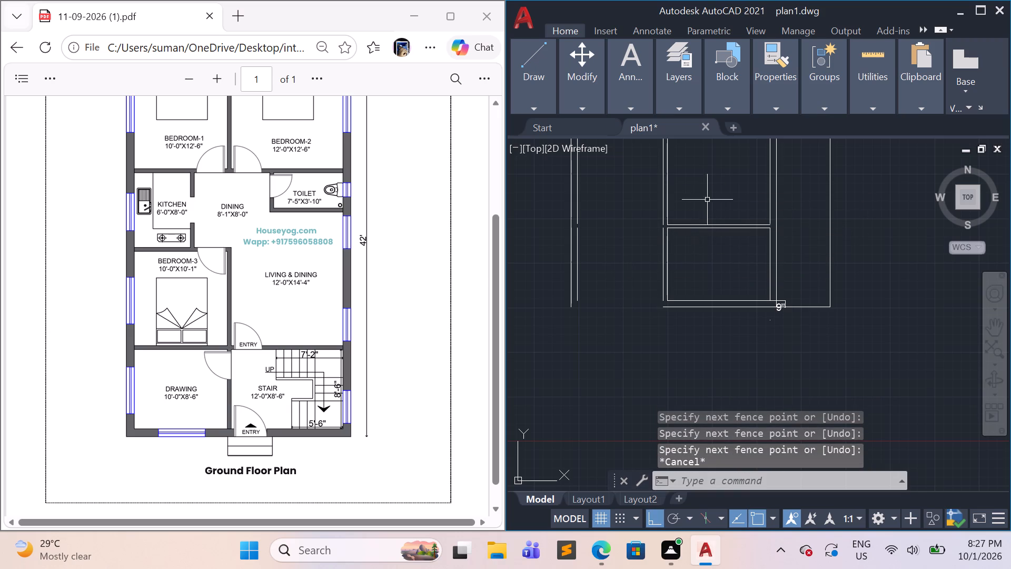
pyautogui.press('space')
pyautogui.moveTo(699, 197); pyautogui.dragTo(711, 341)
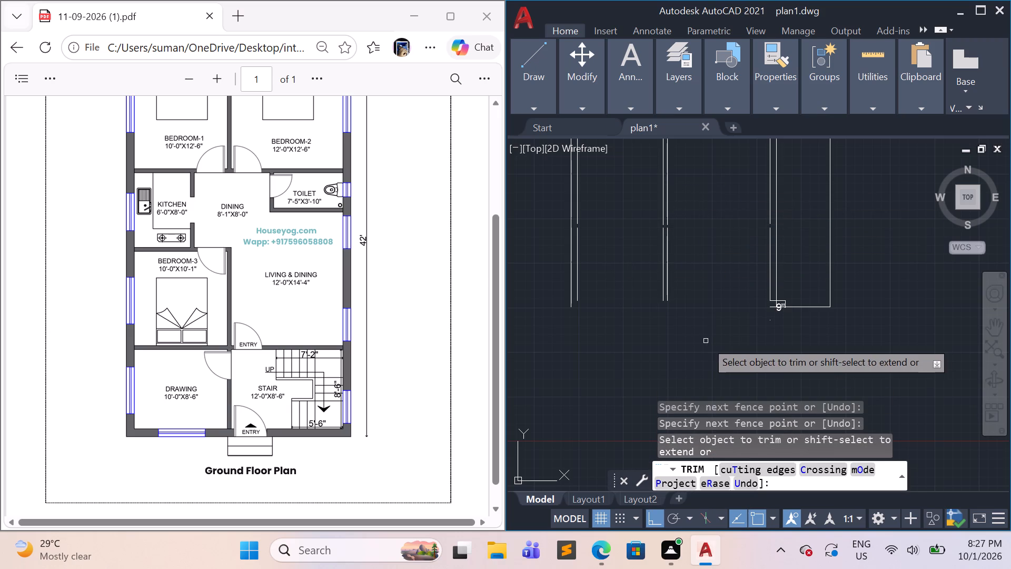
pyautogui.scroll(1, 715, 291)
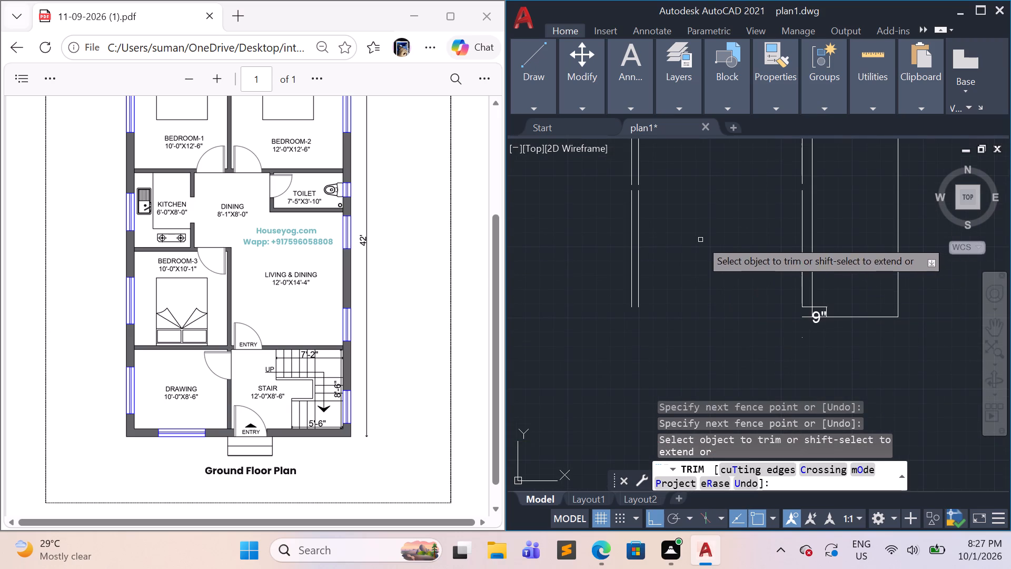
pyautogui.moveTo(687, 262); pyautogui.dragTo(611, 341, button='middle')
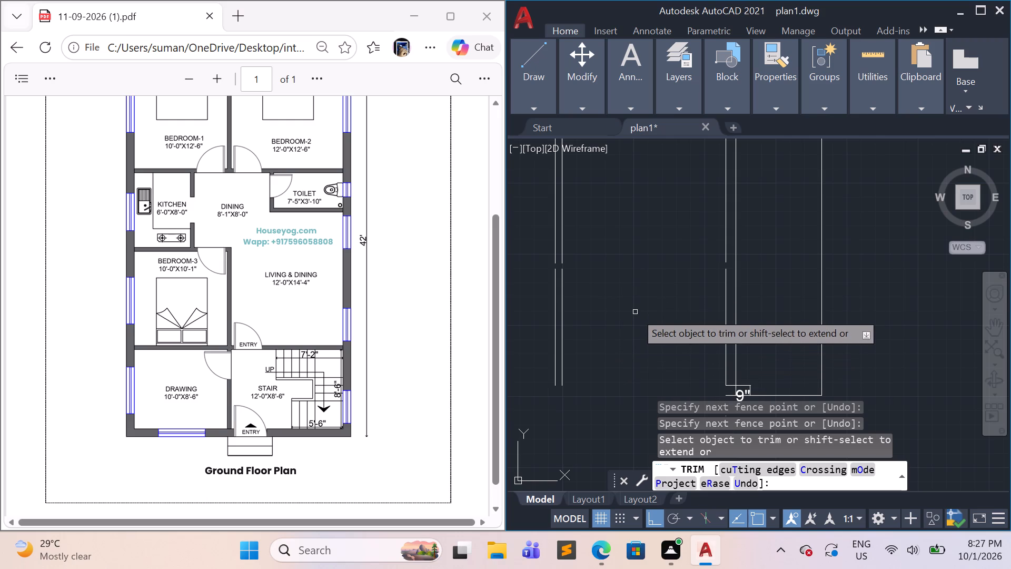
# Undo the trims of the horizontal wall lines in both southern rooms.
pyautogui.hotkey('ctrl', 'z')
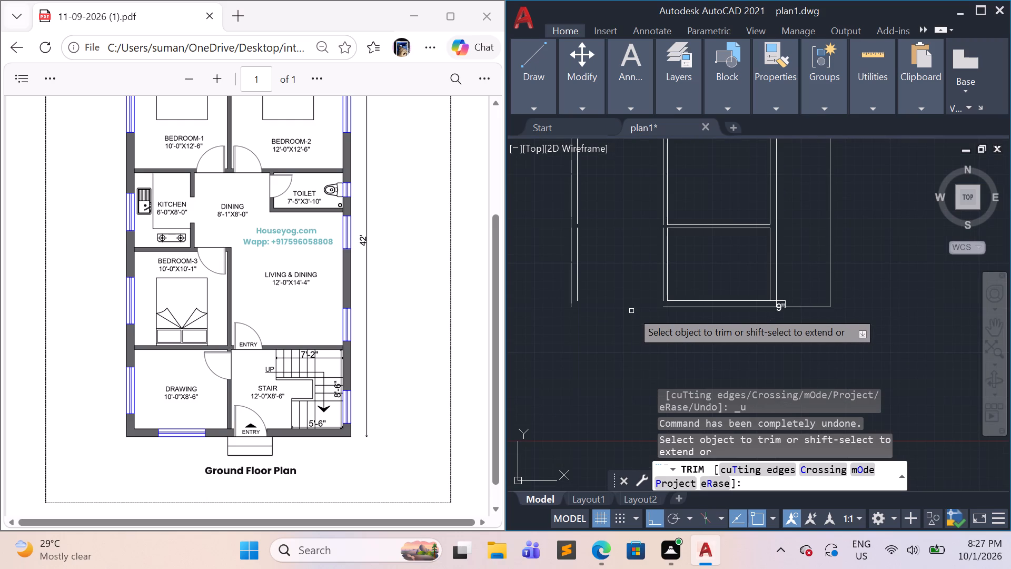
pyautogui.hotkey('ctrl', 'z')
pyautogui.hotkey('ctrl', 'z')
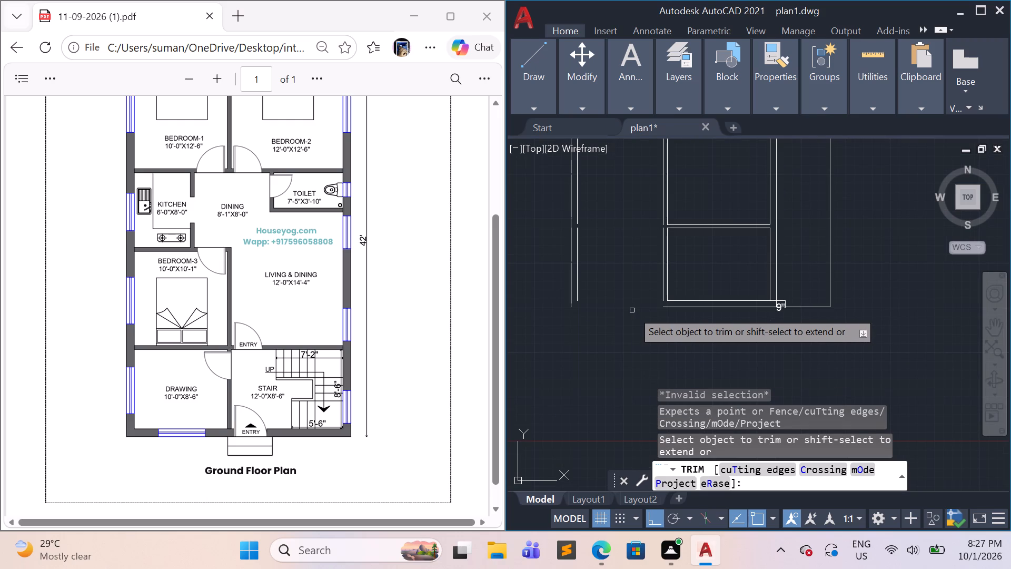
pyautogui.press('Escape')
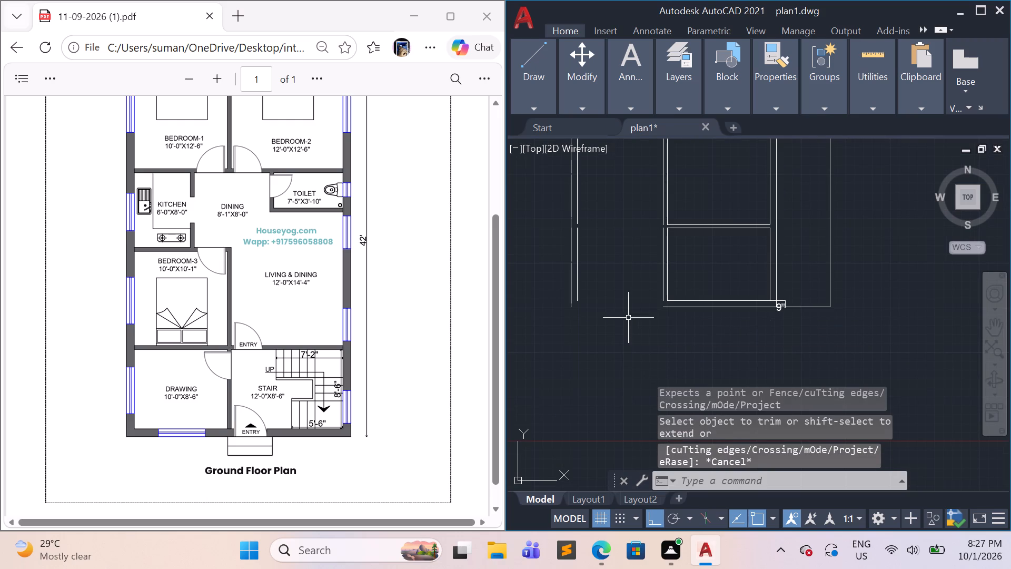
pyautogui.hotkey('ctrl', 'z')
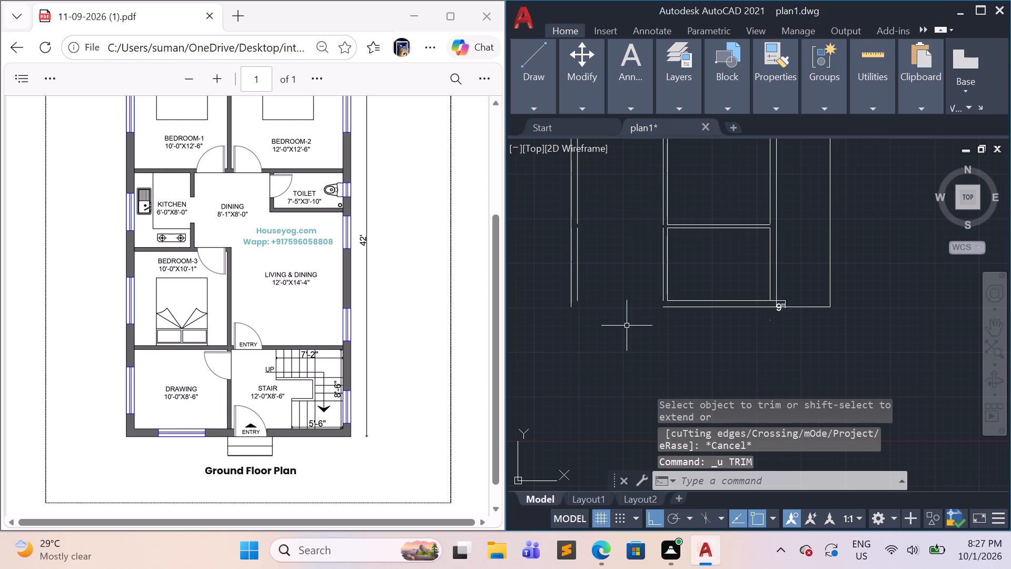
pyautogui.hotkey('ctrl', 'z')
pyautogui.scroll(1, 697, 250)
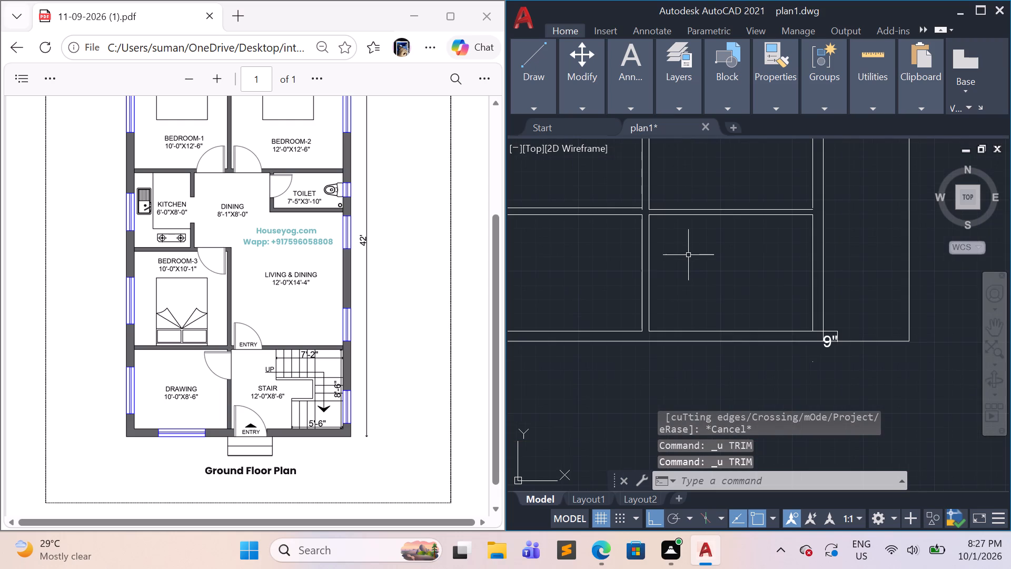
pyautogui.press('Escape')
# Erase the overall length dimension along the plan's east side.
pyautogui.scroll(-1, 710, 254)
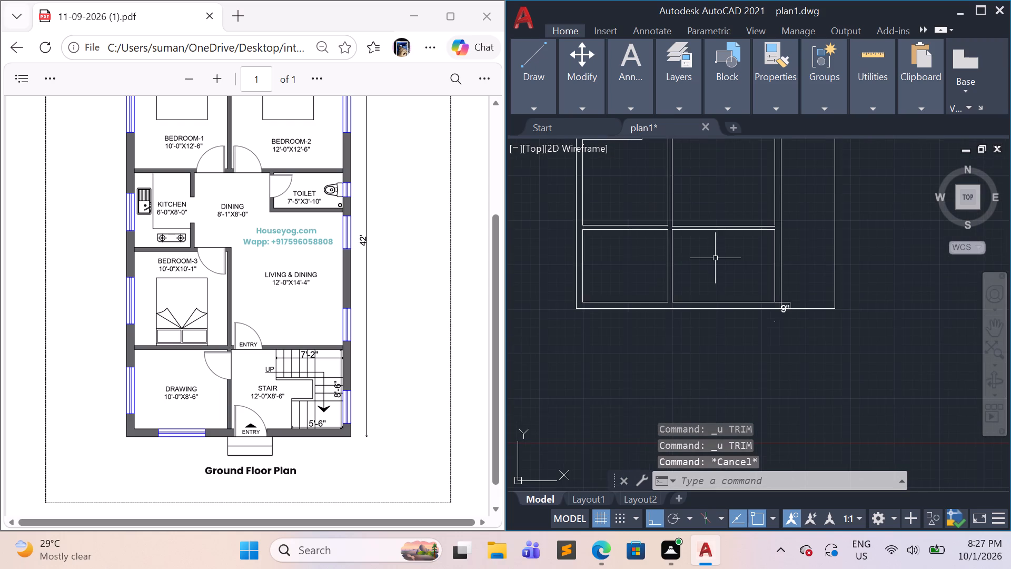
pyautogui.scroll(-1, 718, 258)
pyautogui.moveTo(719, 269); pyautogui.dragTo(708, 312, button='middle')
pyautogui.scroll(1, 708, 312)
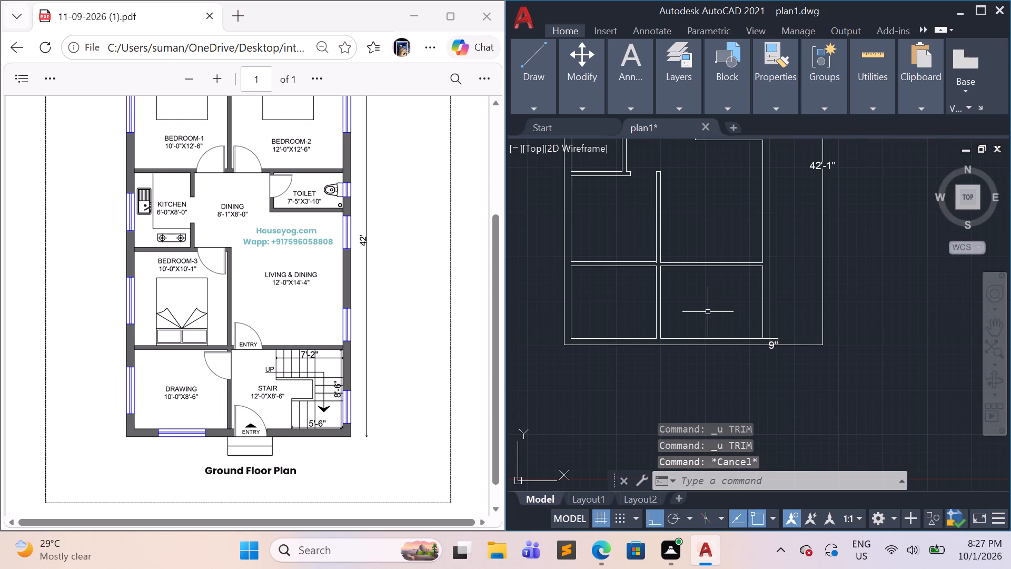
pyautogui.click(820, 348)
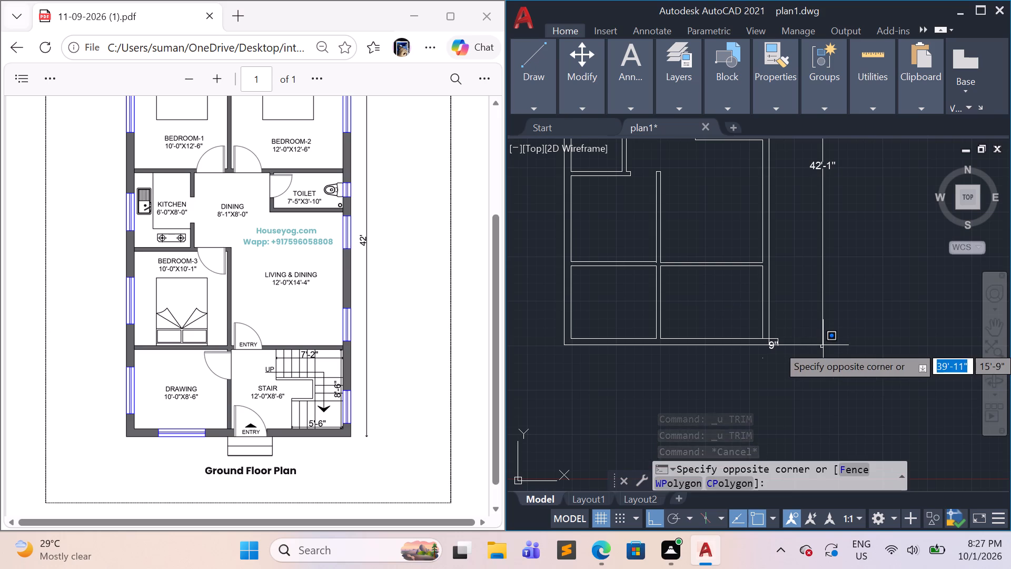
pyautogui.press('Escape')
pyautogui.click(823, 344)
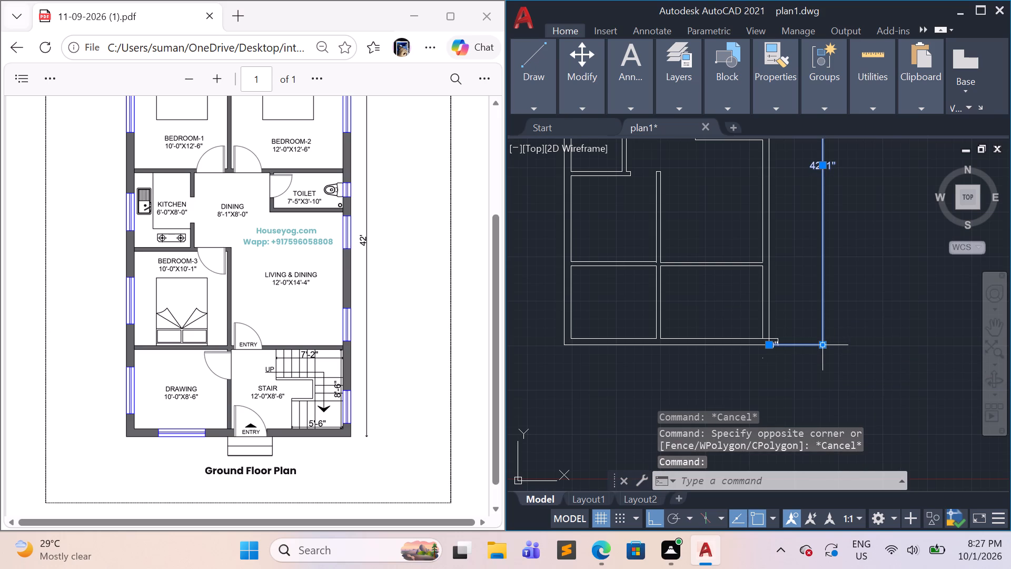
pyautogui.press('e')
pyautogui.press('Return')
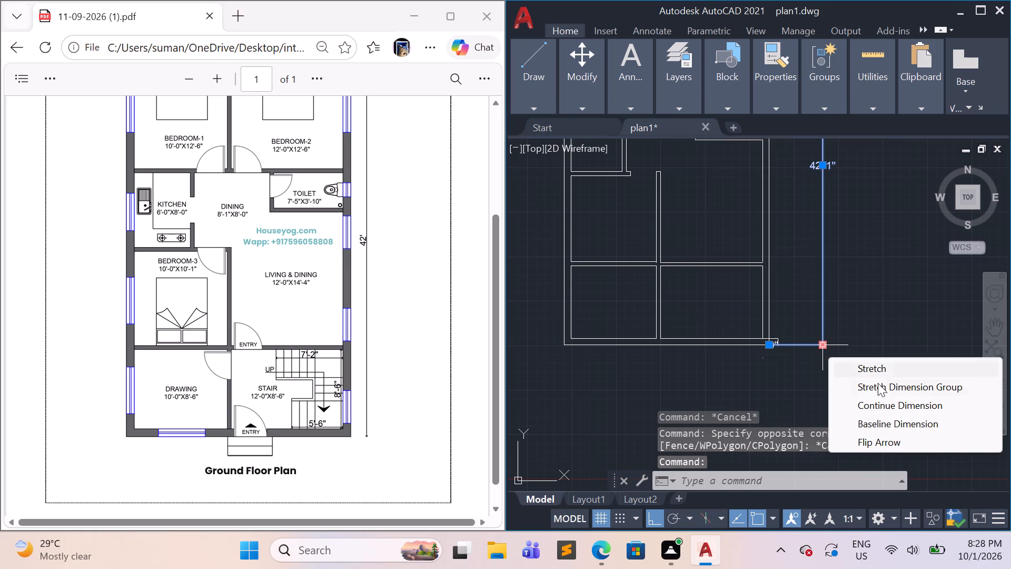
pyautogui.press('e')
pyautogui.press('Return')
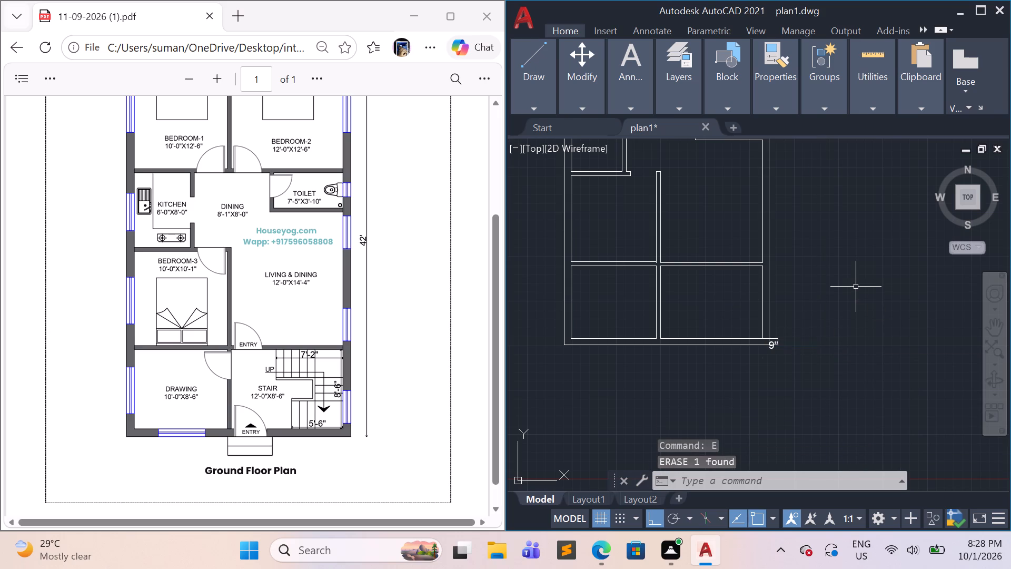
# Erase the wall thickness dimension at the plan's southeast corner.
pyautogui.scroll(3, 781, 349)
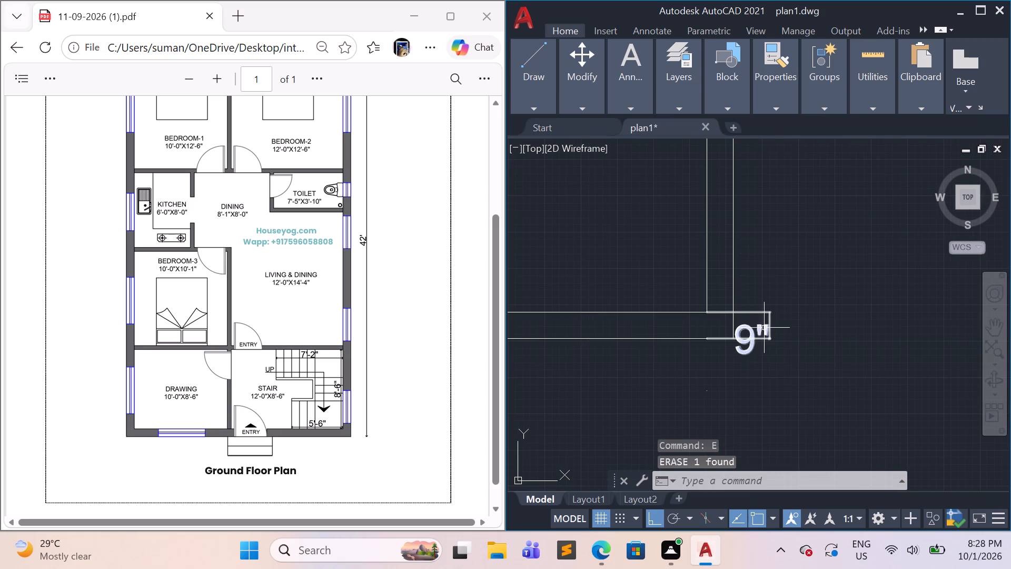
pyautogui.click(764, 328)
pyautogui.press('e')
pyautogui.press('Return')
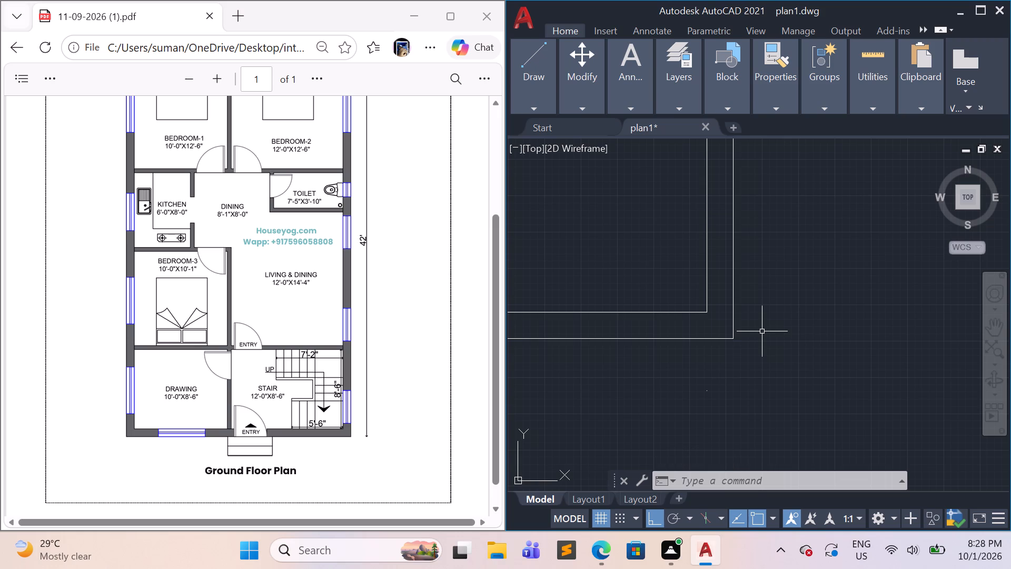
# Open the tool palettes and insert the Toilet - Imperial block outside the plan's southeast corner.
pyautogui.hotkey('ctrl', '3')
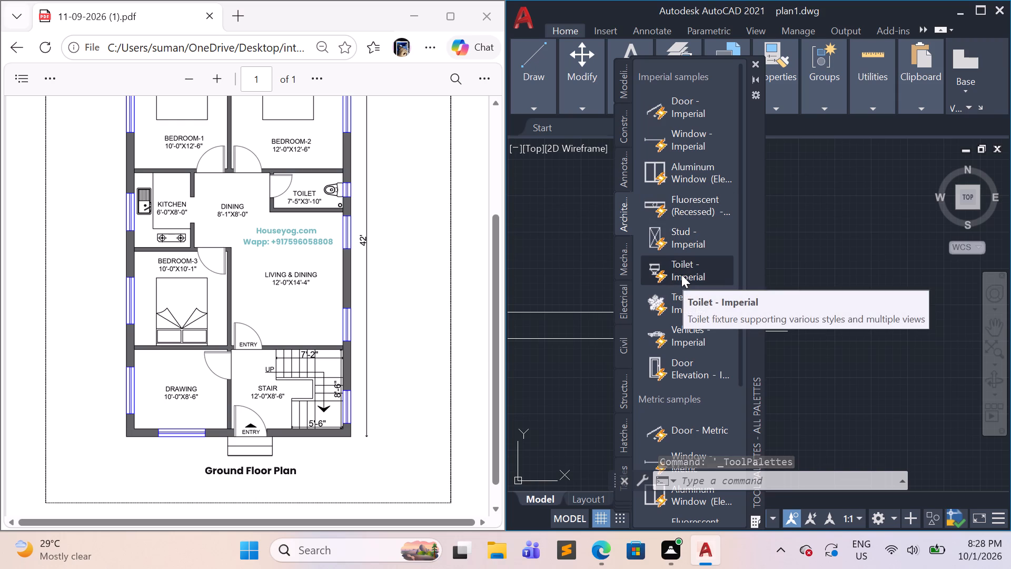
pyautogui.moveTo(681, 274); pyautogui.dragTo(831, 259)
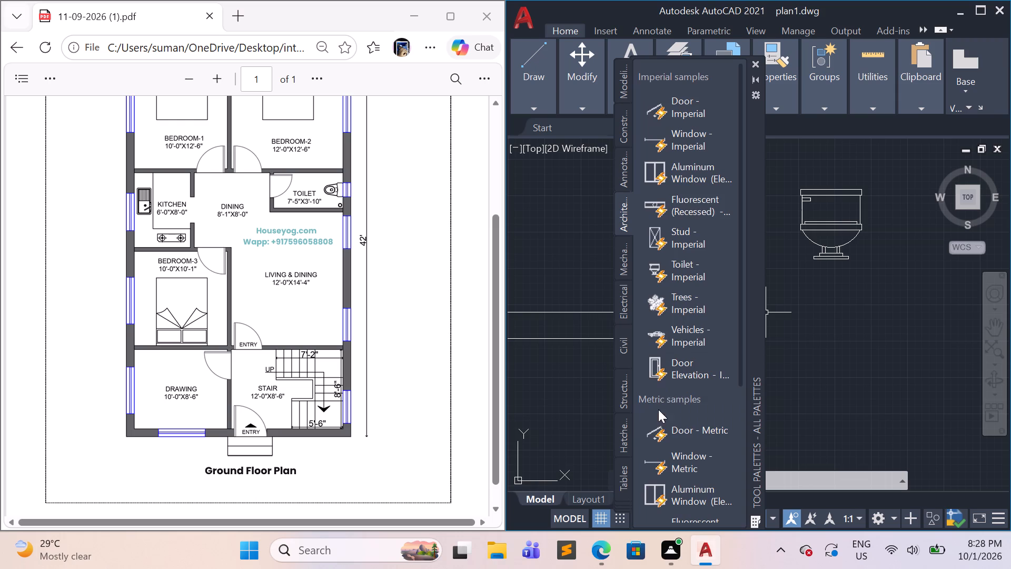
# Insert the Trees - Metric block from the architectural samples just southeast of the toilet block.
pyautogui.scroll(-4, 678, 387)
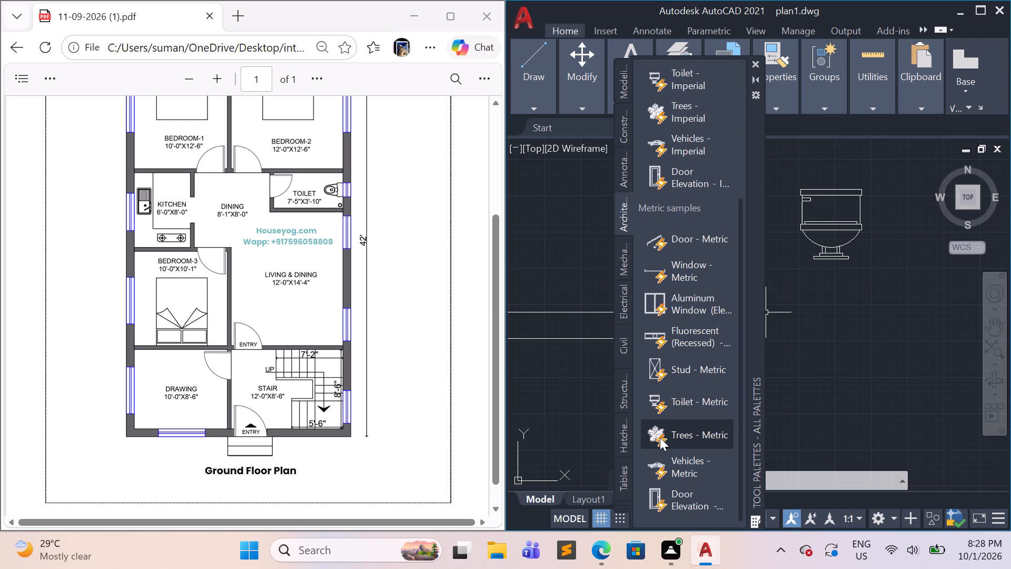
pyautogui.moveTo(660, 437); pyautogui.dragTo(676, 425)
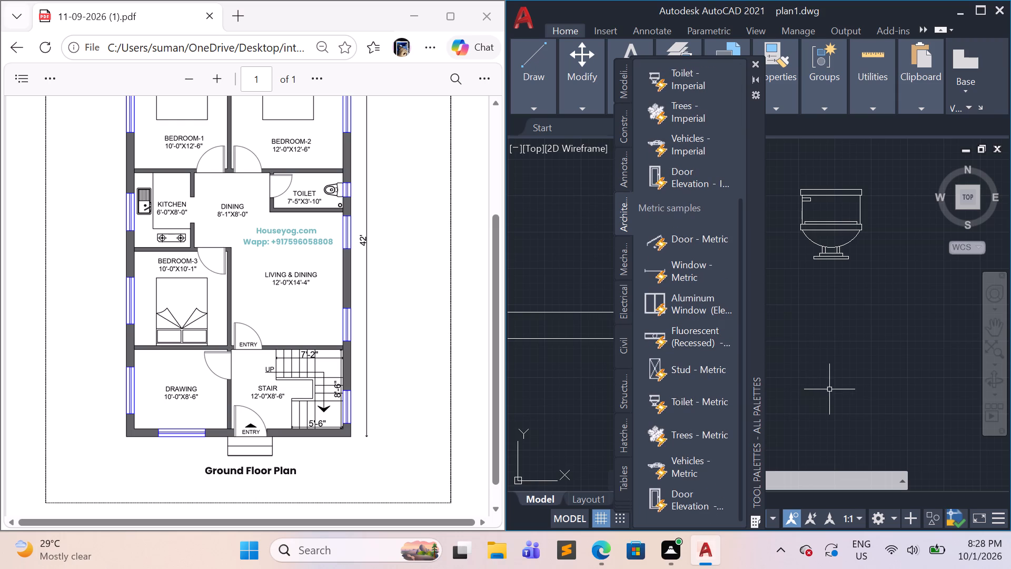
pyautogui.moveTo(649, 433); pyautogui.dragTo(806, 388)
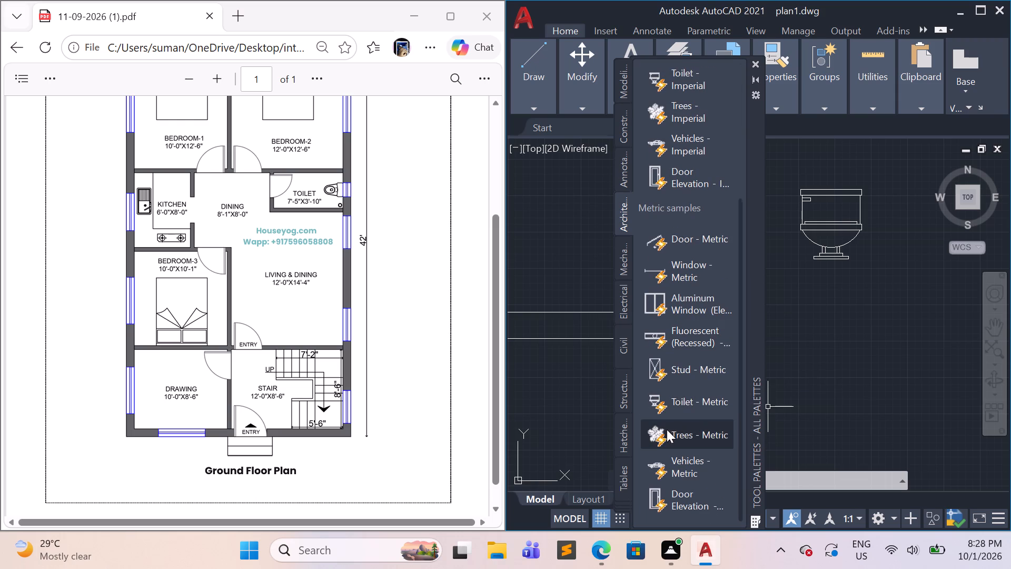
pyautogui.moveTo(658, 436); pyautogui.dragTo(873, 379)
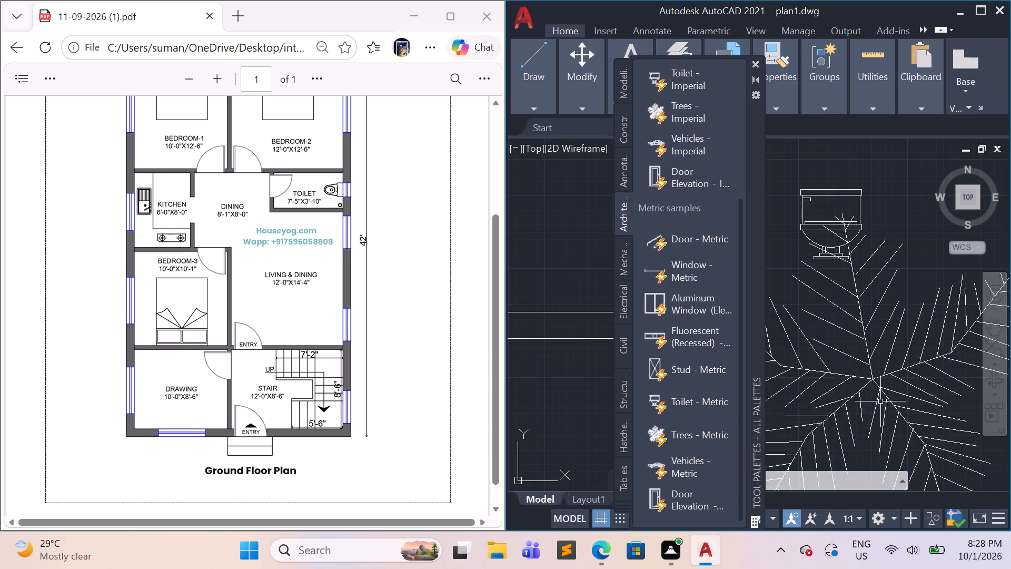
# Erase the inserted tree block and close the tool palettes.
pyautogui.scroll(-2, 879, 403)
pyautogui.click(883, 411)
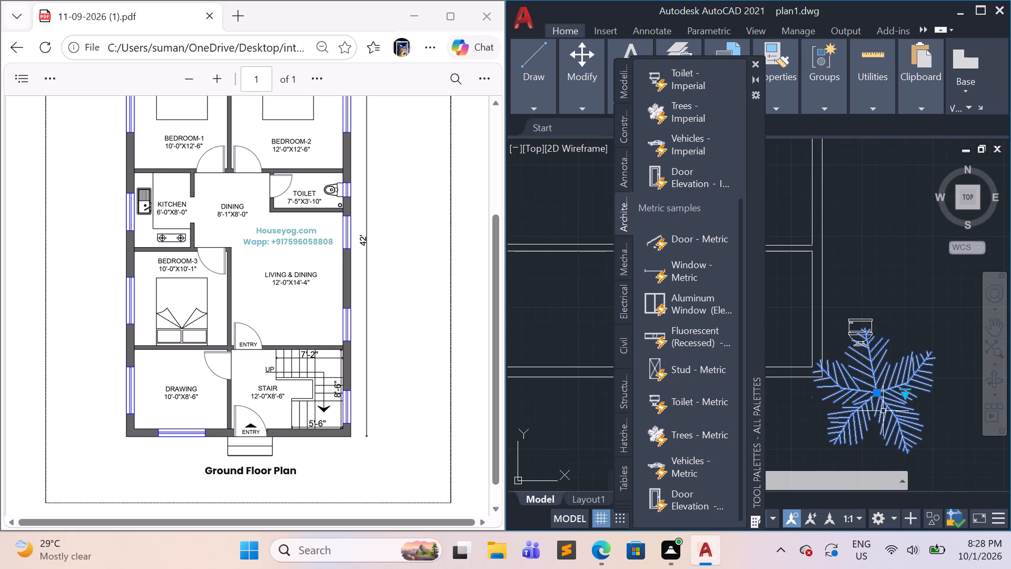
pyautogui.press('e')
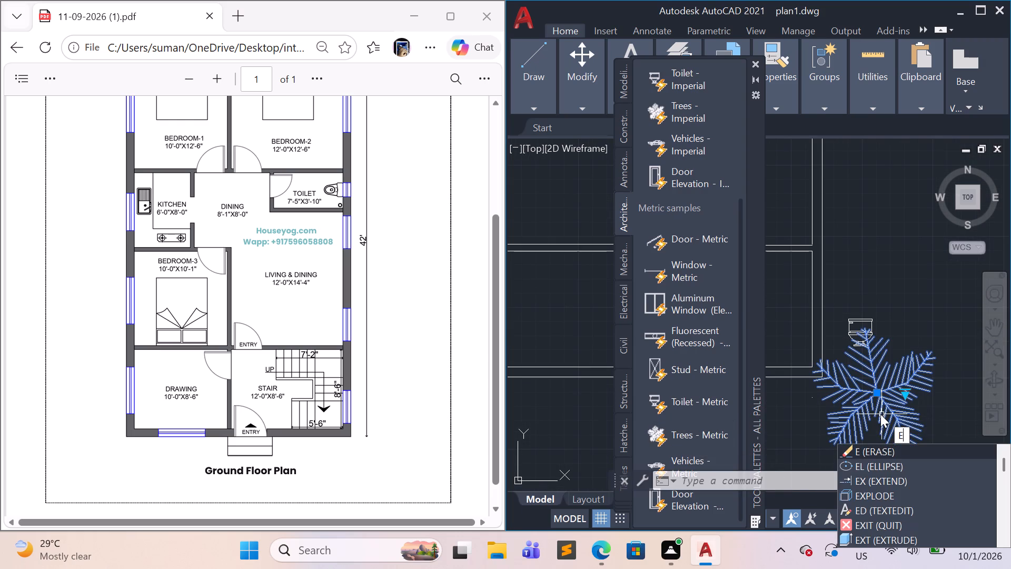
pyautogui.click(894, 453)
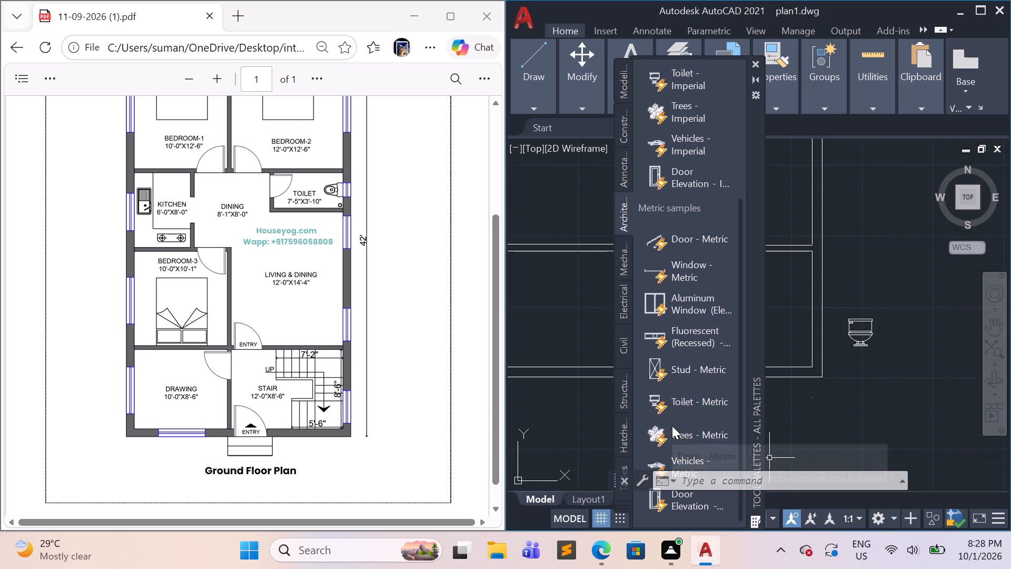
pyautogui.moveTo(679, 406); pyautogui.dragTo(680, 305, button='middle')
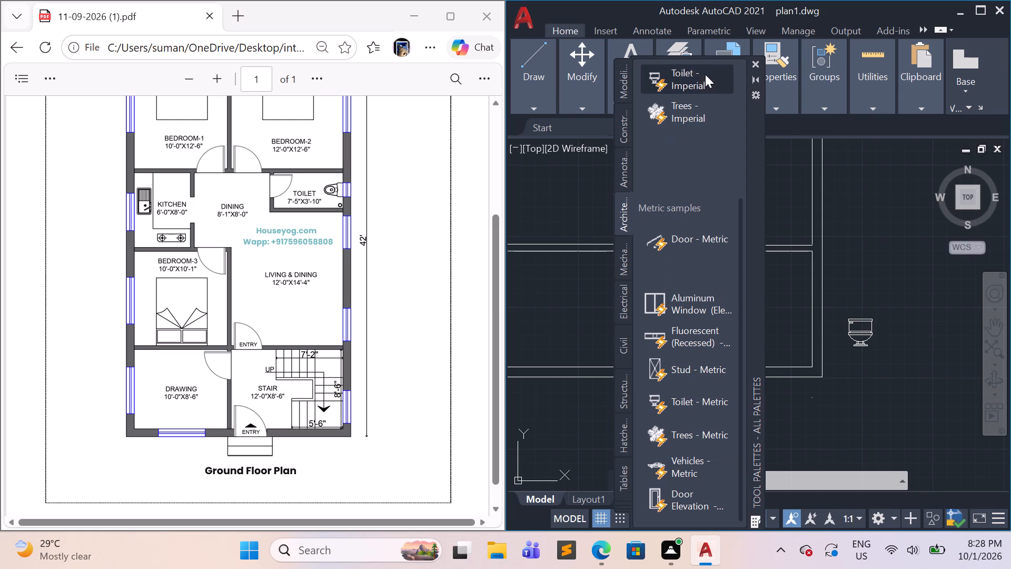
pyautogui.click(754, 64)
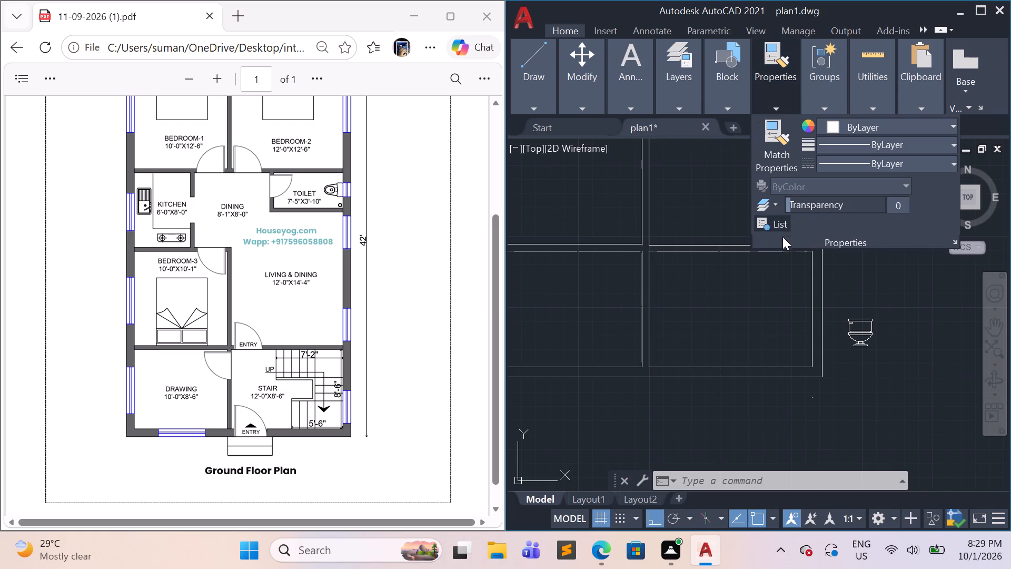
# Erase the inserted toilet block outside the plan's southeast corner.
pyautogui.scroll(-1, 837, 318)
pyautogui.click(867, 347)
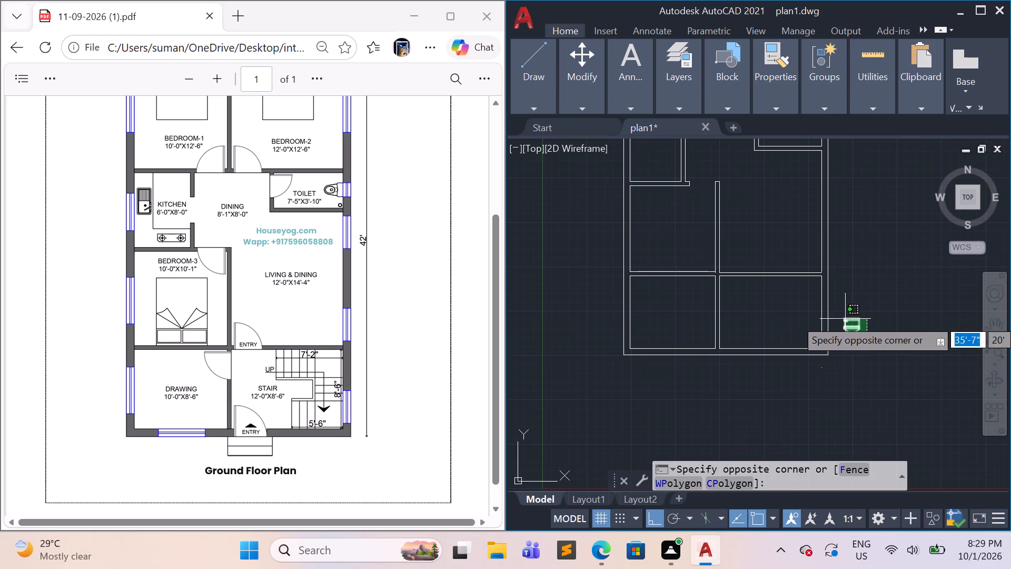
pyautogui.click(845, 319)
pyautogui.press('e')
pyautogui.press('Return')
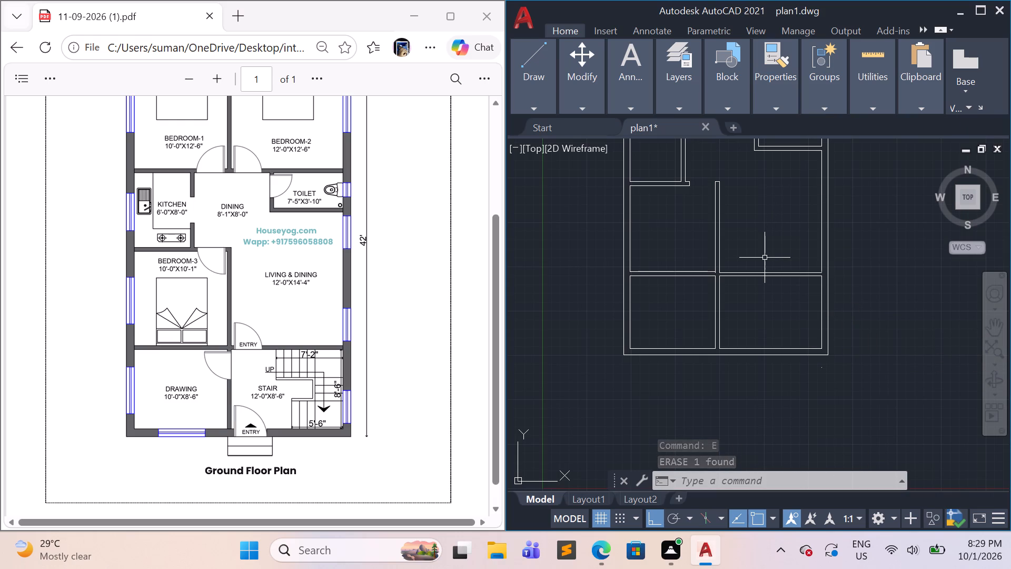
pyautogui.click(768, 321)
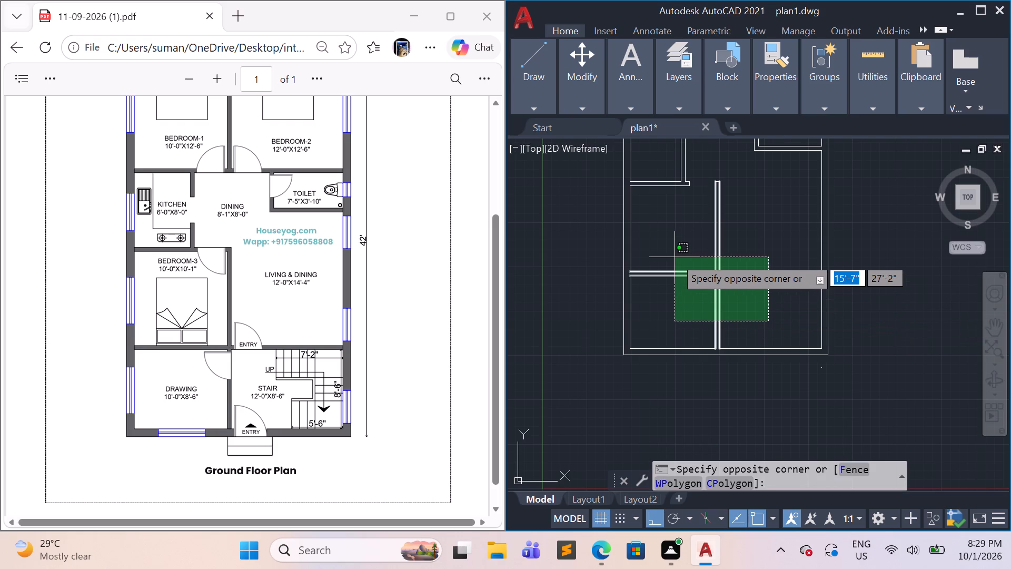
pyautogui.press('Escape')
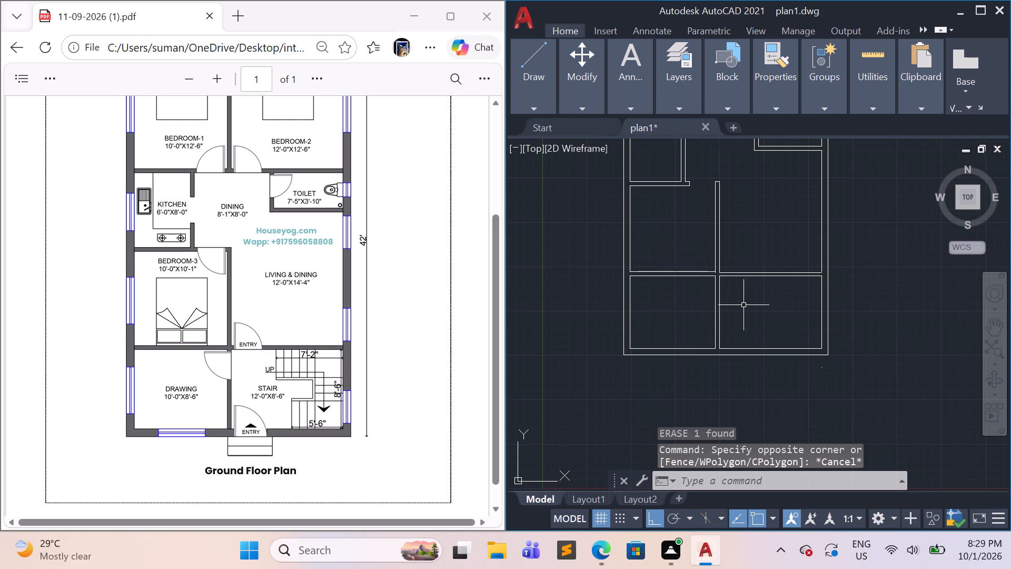
# Measure Bedroom-3's inside depth along its west wall with a temporary linear dimension.
pyautogui.scroll(1, 743, 308)
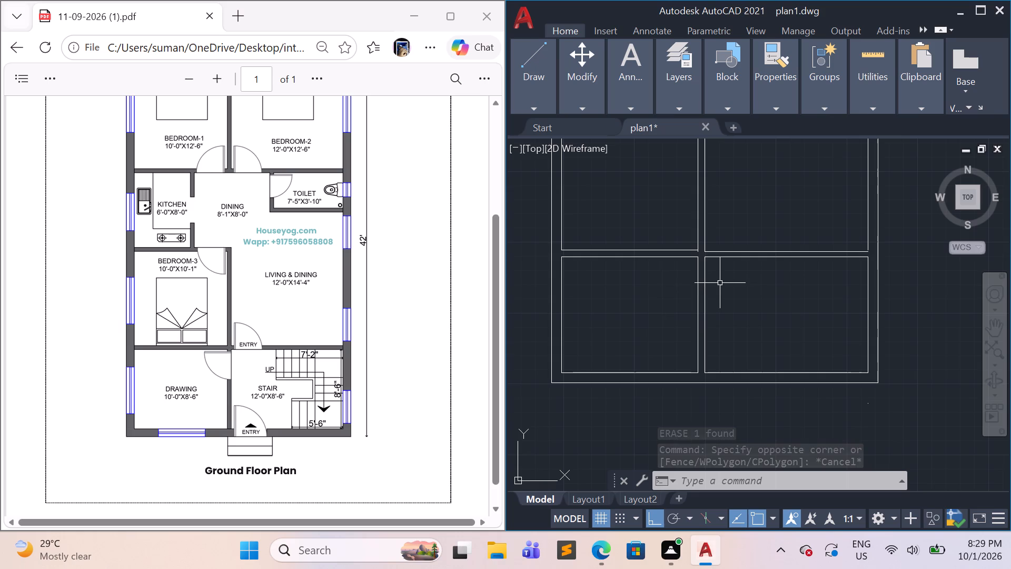
pyautogui.moveTo(754, 294); pyautogui.dragTo(709, 364, button='middle')
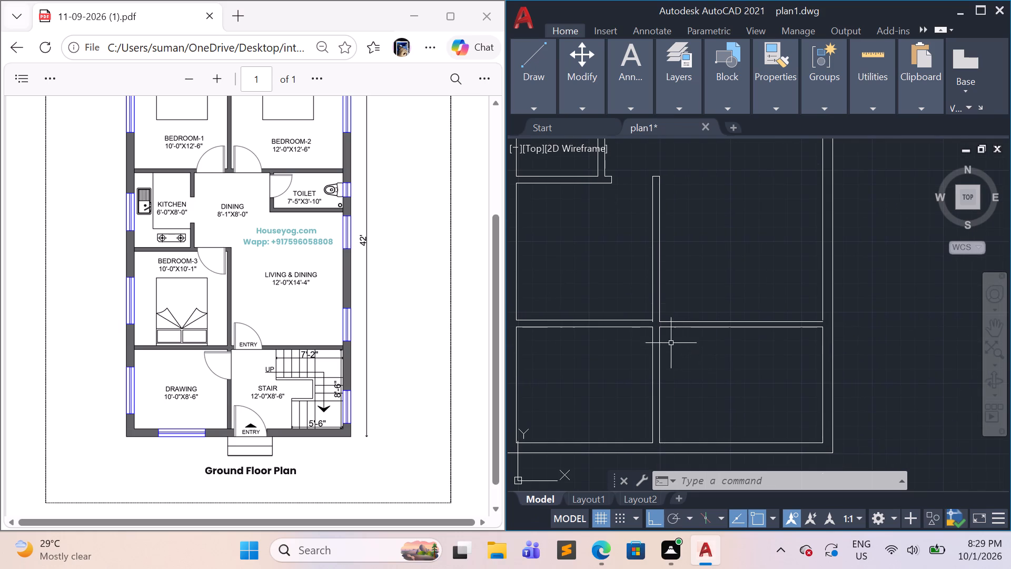
pyautogui.scroll(2, 641, 330)
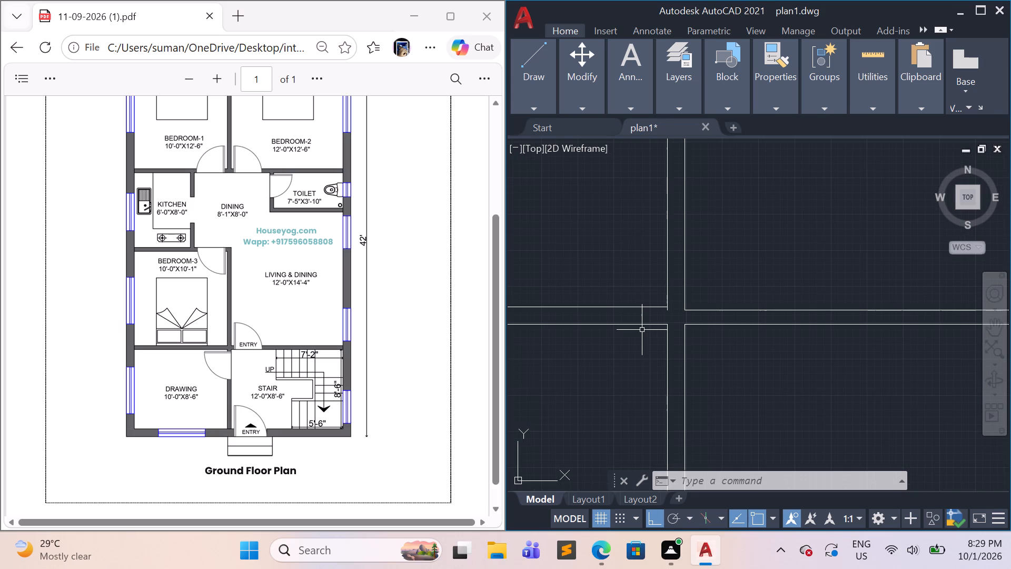
pyautogui.scroll(-2, 656, 329)
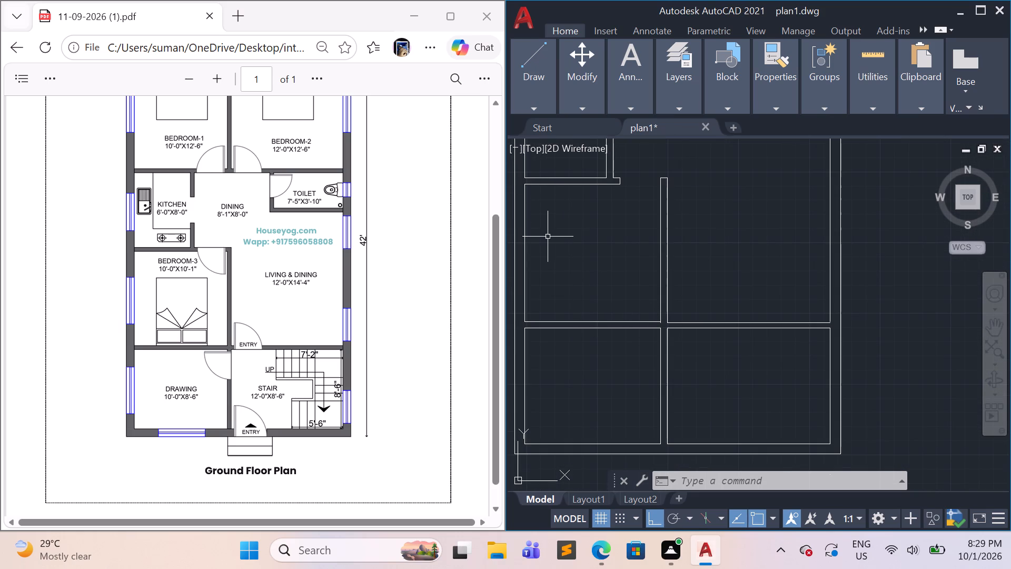
pyautogui.write('dli')
pyautogui.press('Return')
pyautogui.click(526, 186)
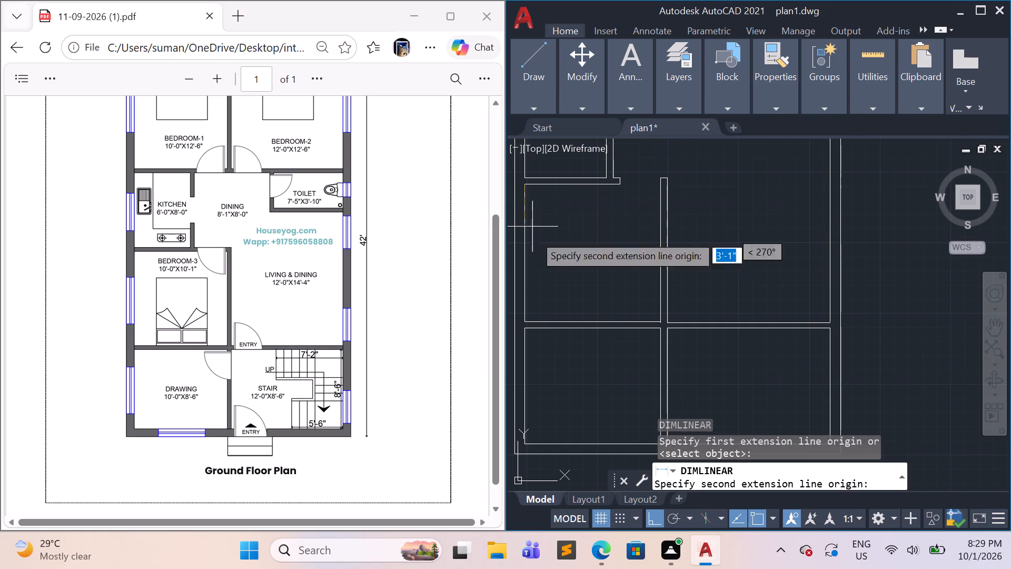
pyautogui.click(524, 318)
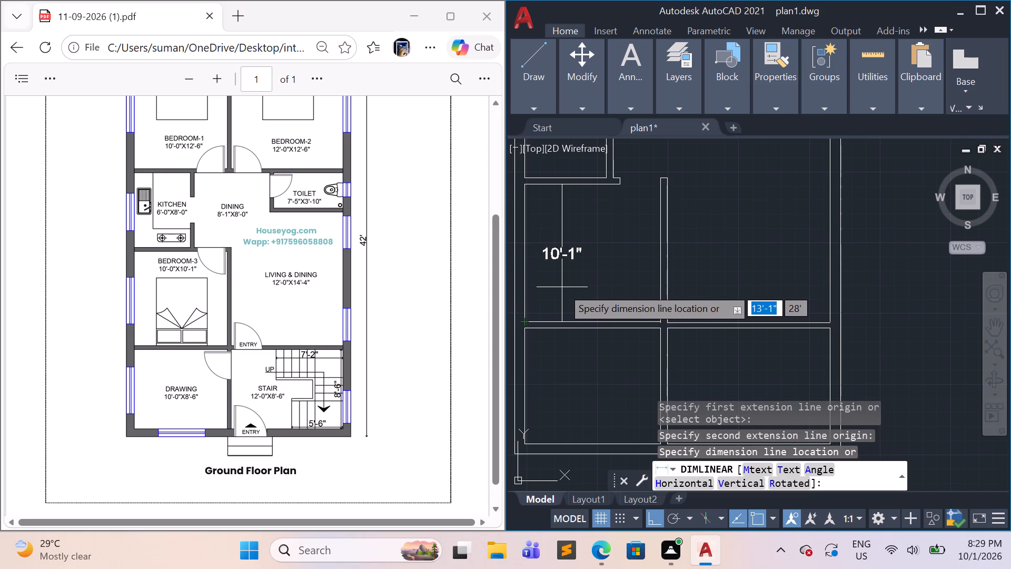
pyautogui.press('Escape')
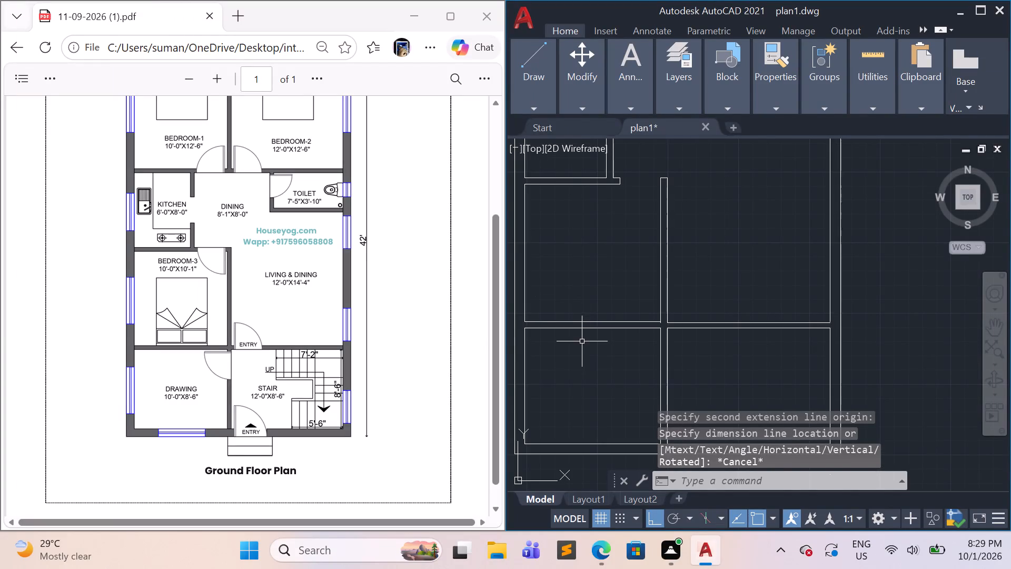
# Erase the lower line of the wall between the living and dining room and the stair.
pyautogui.moveTo(590, 356); pyautogui.dragTo(668, 338, button='middle')
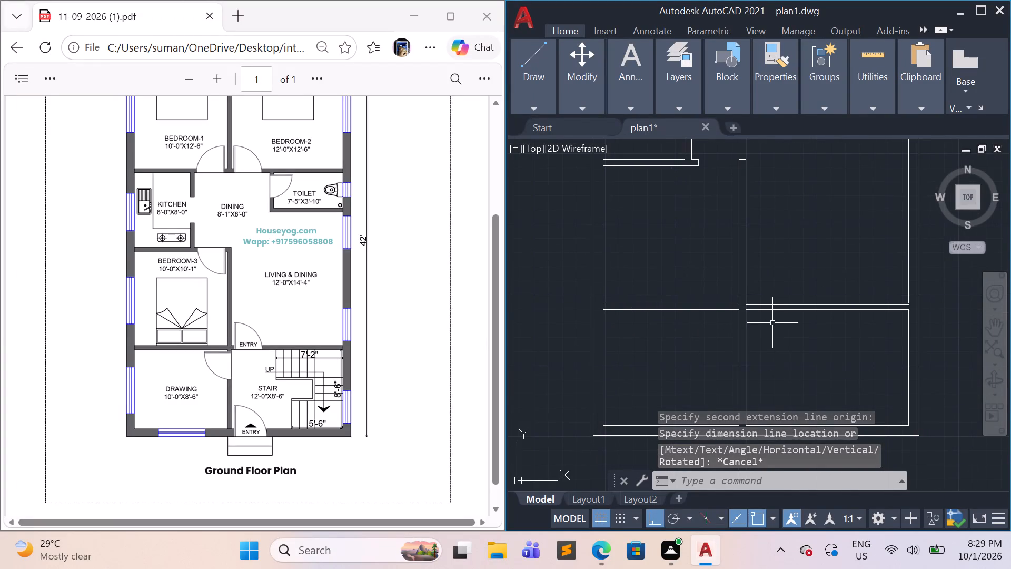
pyautogui.scroll(2, 775, 315)
pyautogui.click(757, 301)
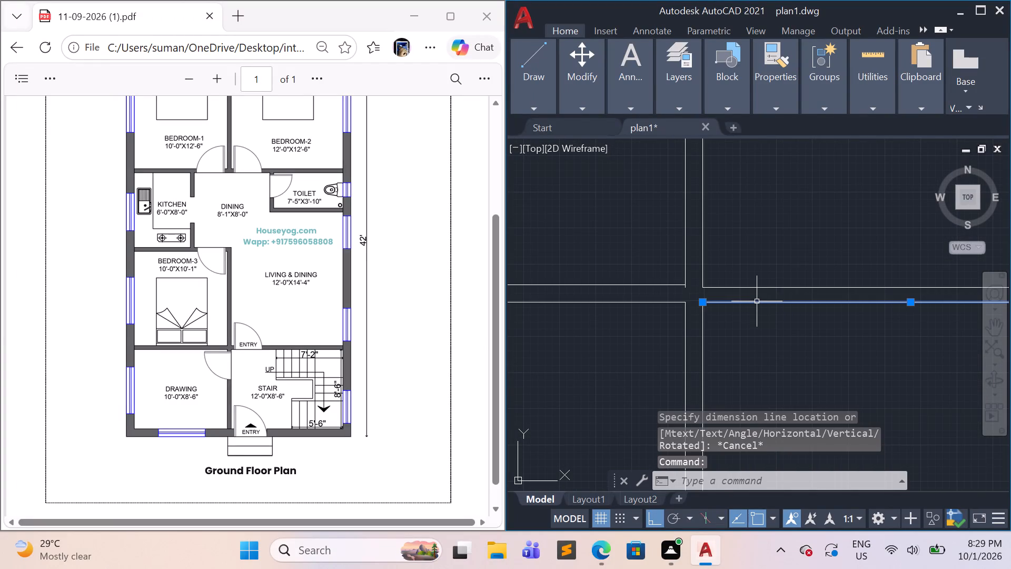
pyautogui.press('e')
pyautogui.press('Return')
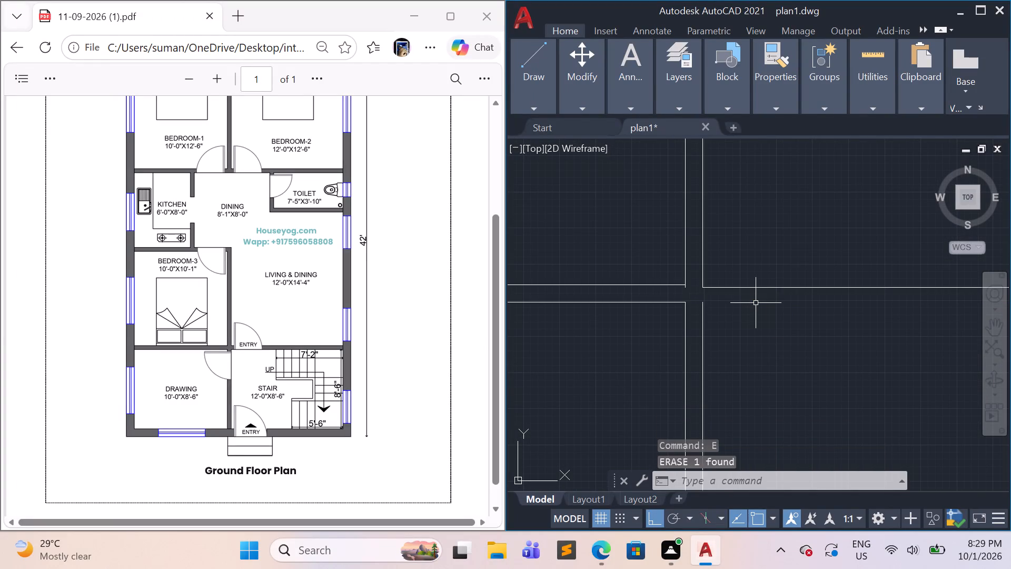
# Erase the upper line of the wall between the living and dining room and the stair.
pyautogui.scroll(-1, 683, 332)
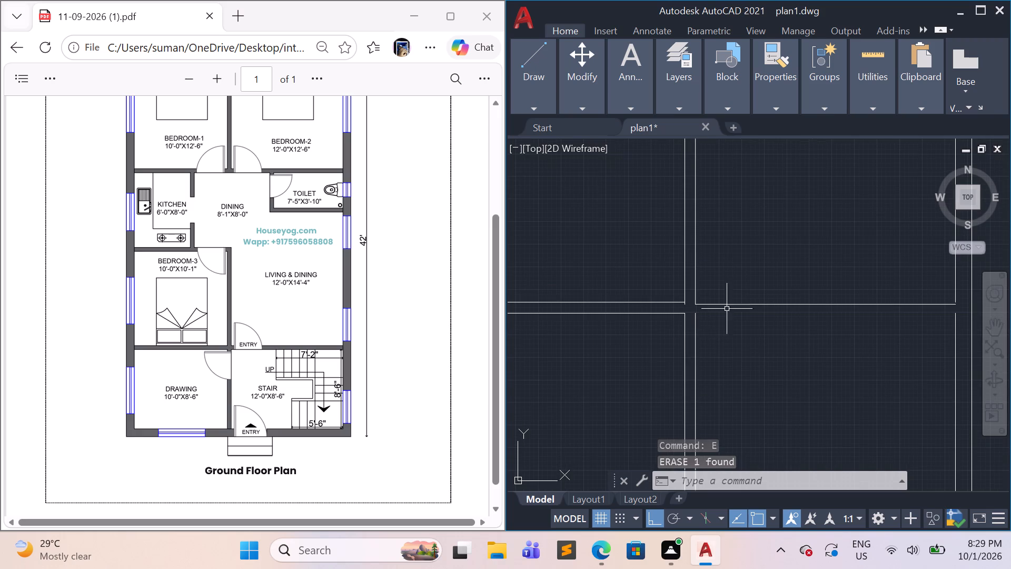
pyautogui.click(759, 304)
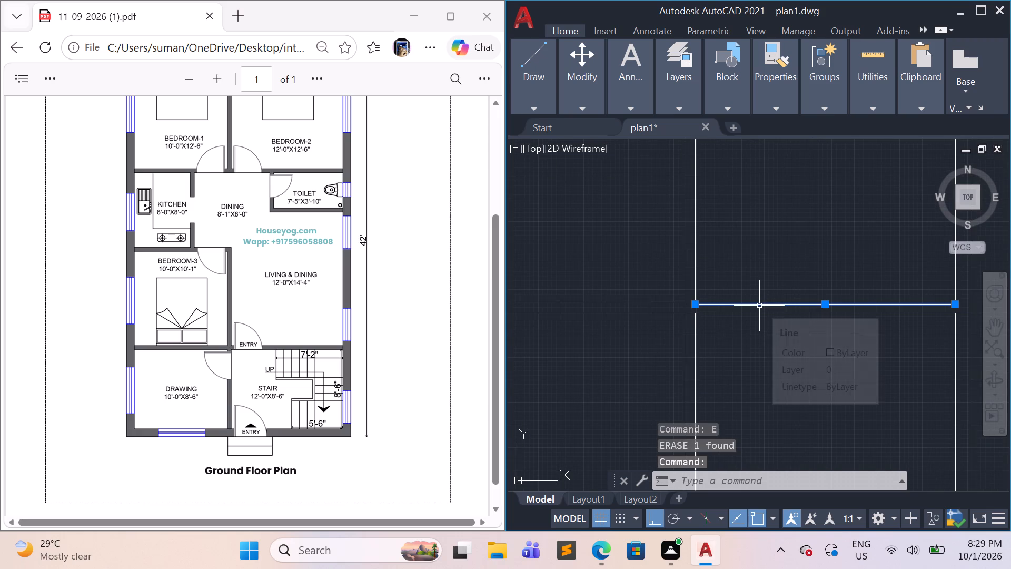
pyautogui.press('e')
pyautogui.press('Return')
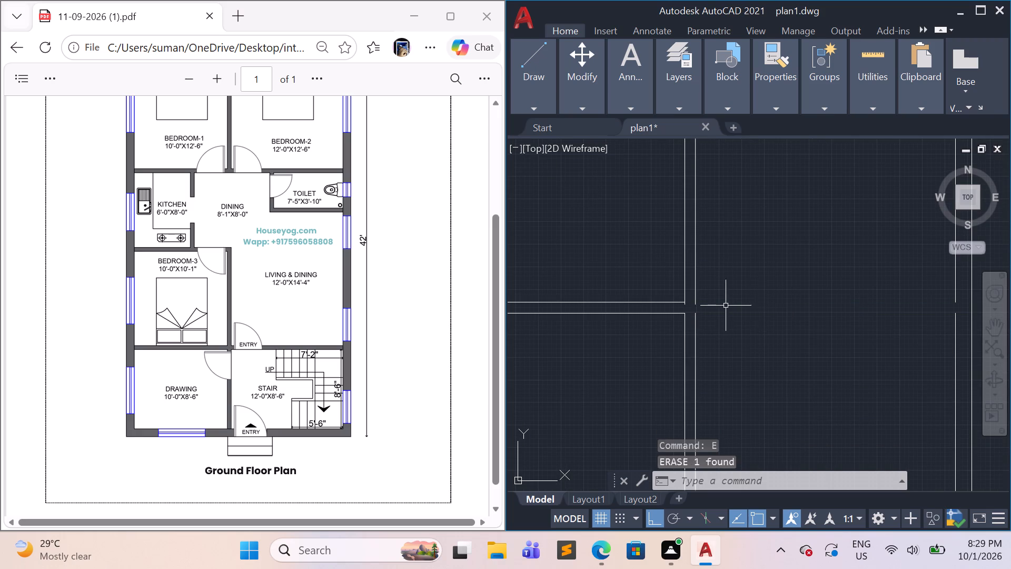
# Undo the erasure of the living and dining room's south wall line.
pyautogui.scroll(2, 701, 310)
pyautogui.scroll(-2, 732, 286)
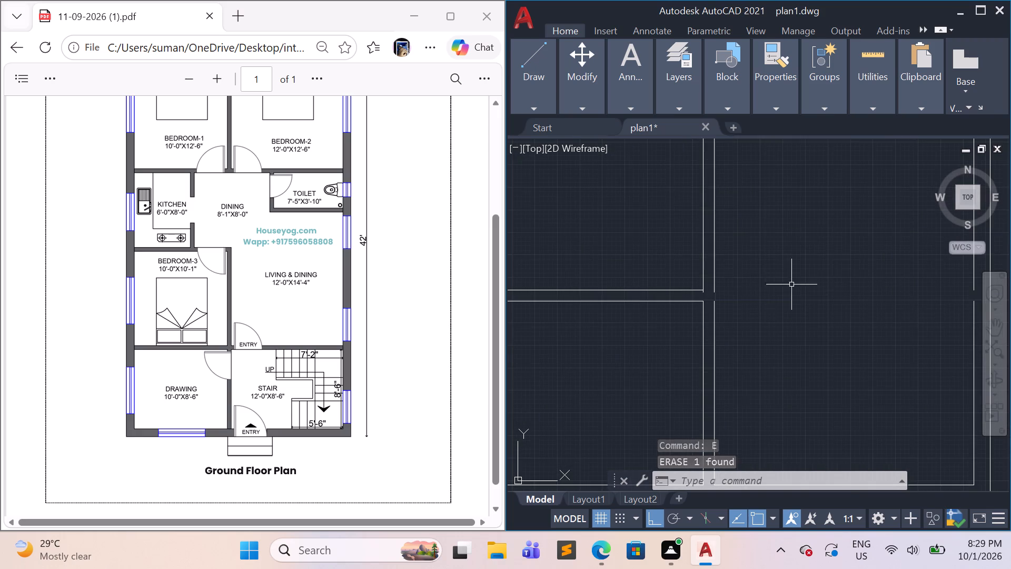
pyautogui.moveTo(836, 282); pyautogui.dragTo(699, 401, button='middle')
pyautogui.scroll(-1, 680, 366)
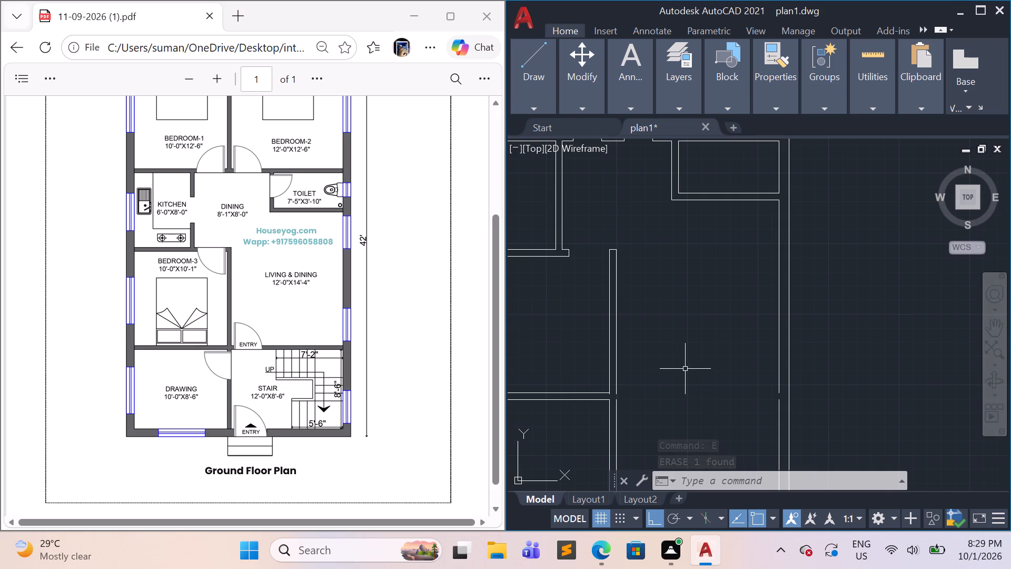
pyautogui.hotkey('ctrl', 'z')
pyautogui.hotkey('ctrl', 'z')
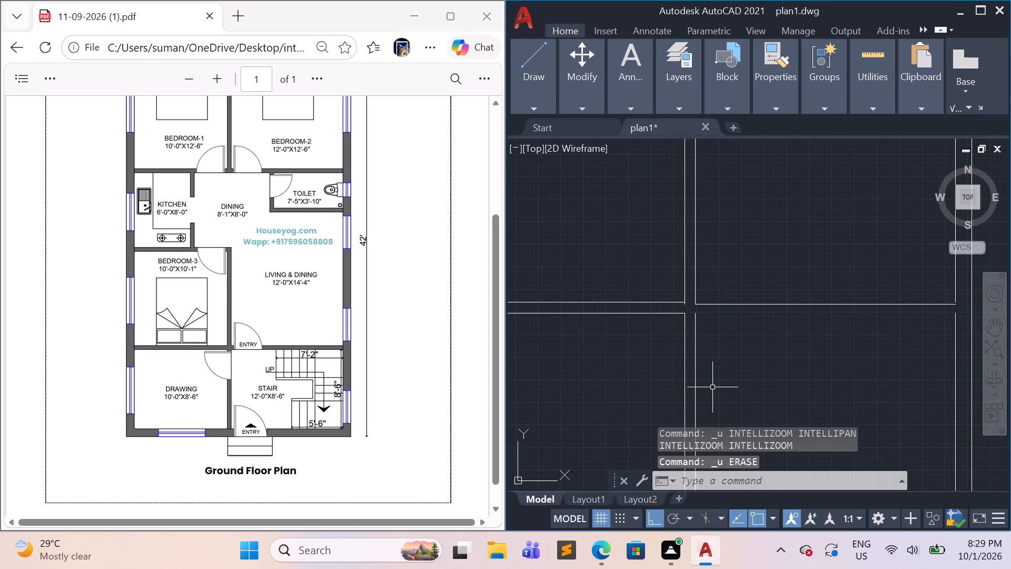
# Offset the living and dining room's south wall line 6" down toward the stair.
pyautogui.press('o')
pyautogui.press('Return')
pyautogui.write('6"')
pyautogui.press('Return')
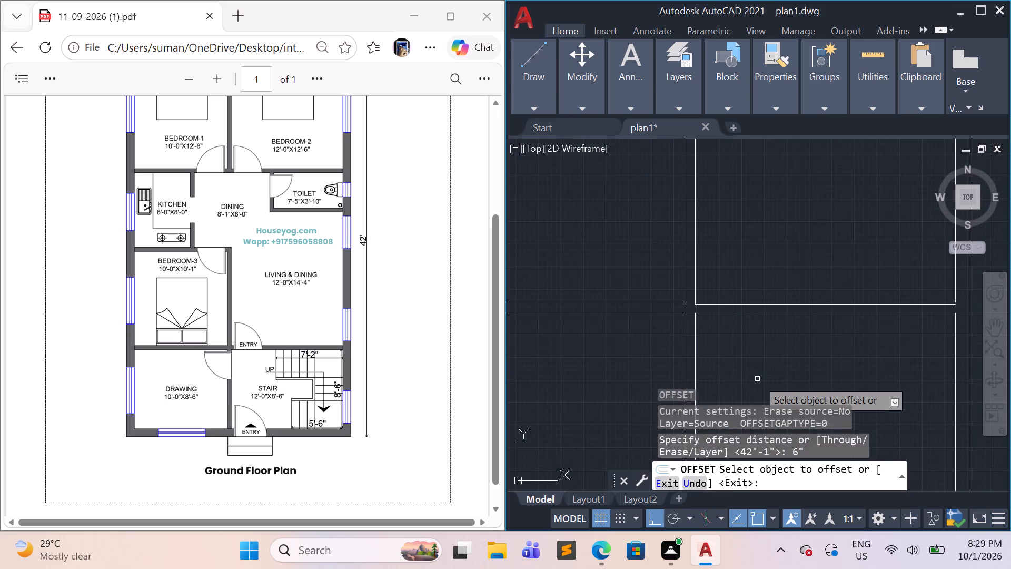
pyautogui.click(792, 305)
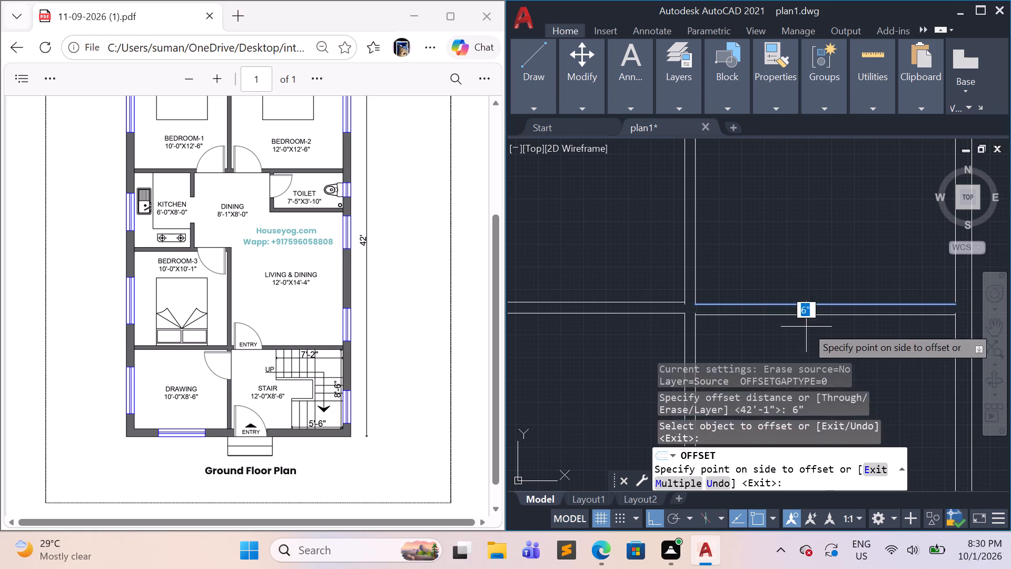
pyautogui.click(807, 332)
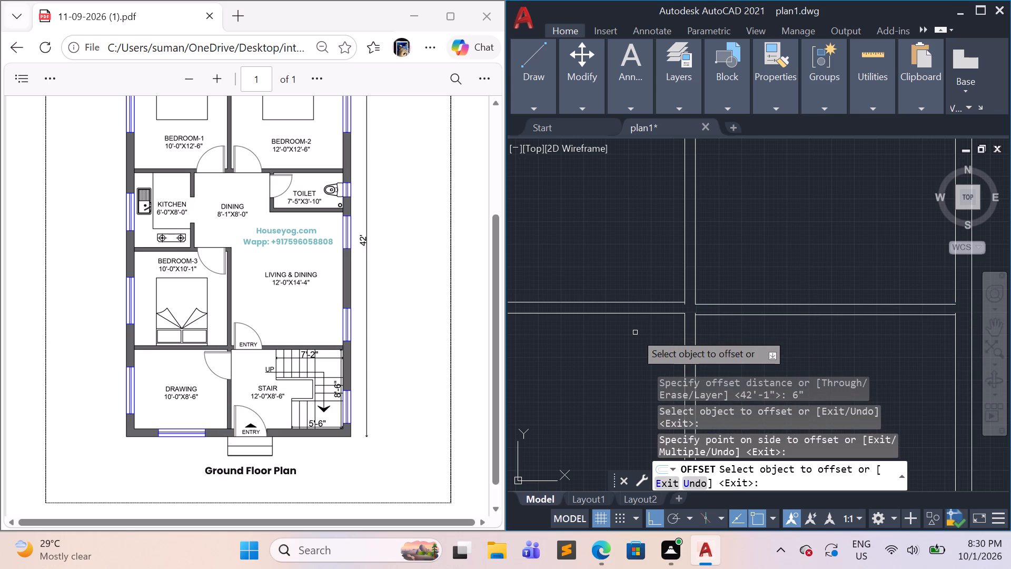
pyautogui.press('Escape')
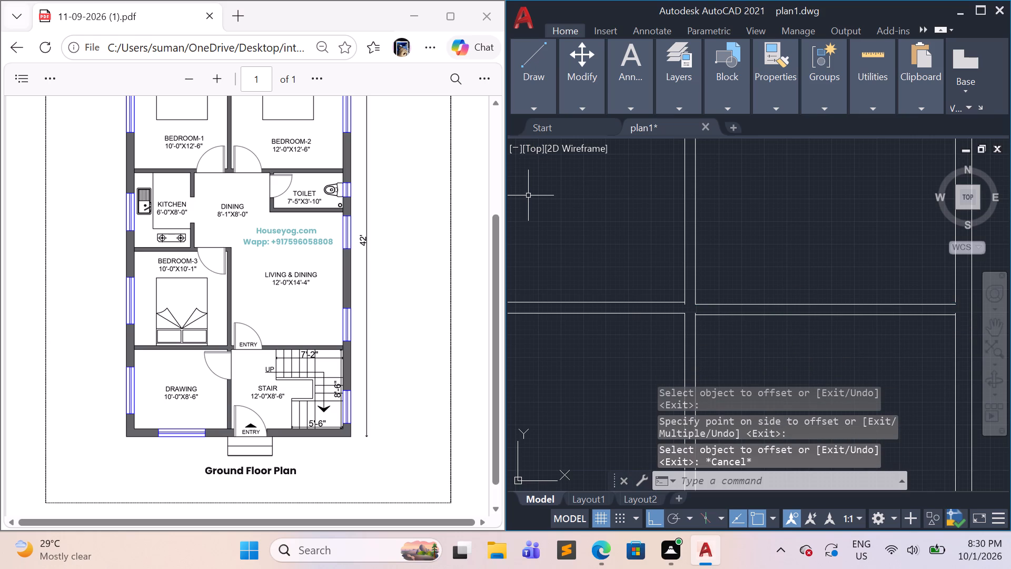
# Measure the thickness of the wall between Bedroom-3 and the drawing room with a temporary linear dimension.
pyautogui.write('dli')
pyautogui.press('Return')
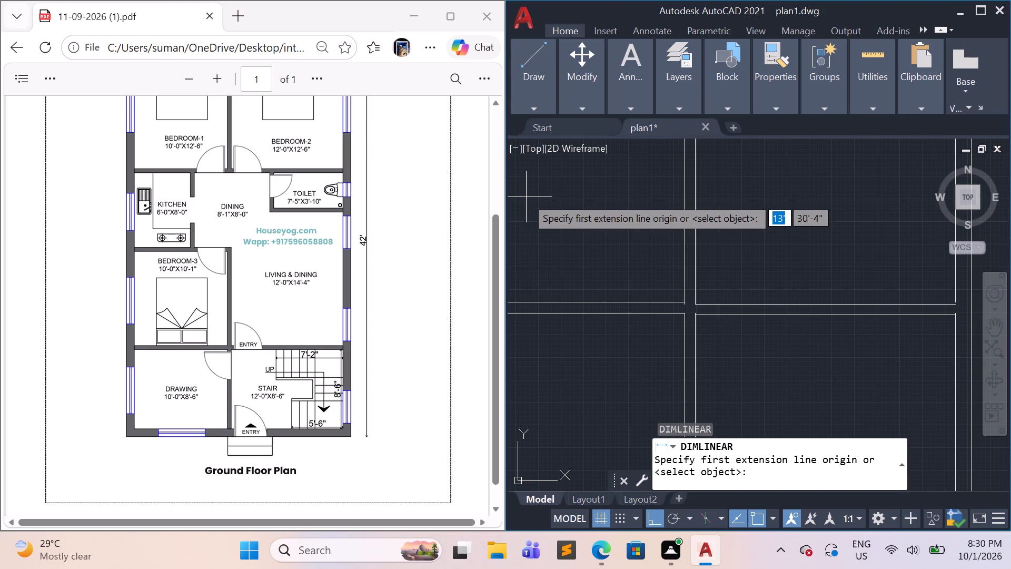
pyautogui.click(666, 301)
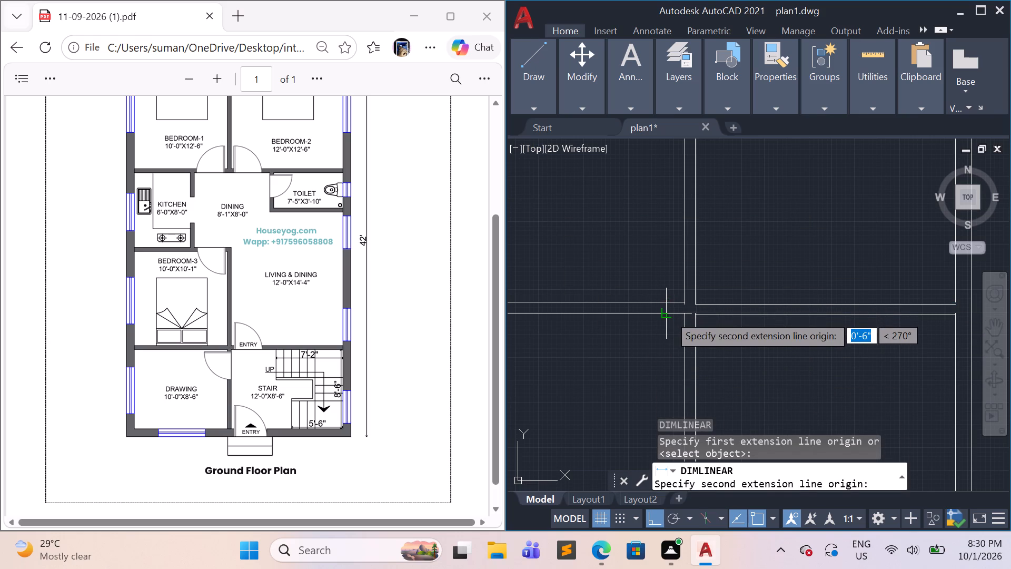
pyautogui.click(669, 315)
pyautogui.press('Escape')
# Trim the two overhanging vertical line ends at the central wall junction, below Bedroom-3's south line and above the stair's north line.
pyautogui.scroll(3, 678, 330)
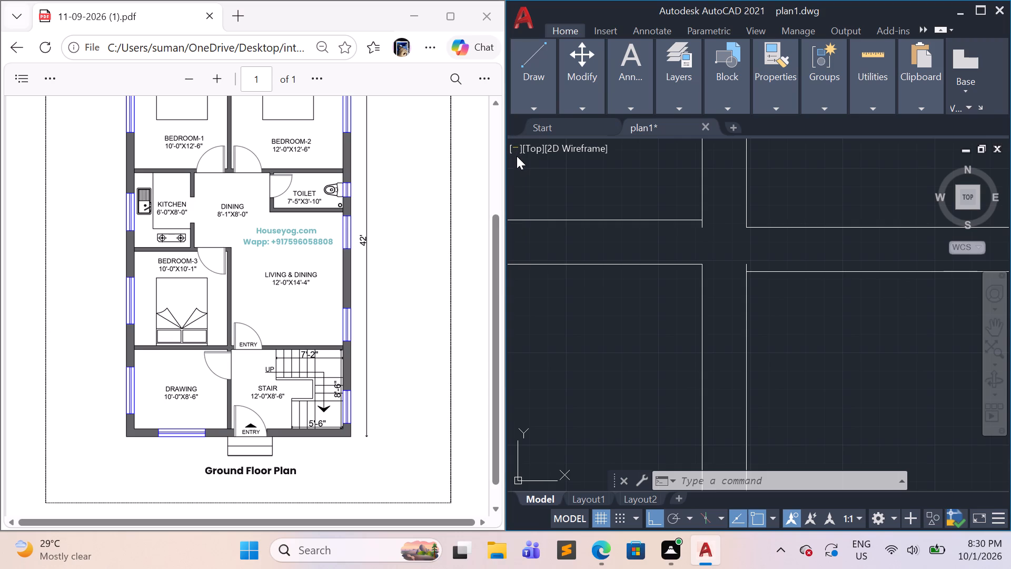
pyautogui.write('tr')
pyautogui.press('Escape')
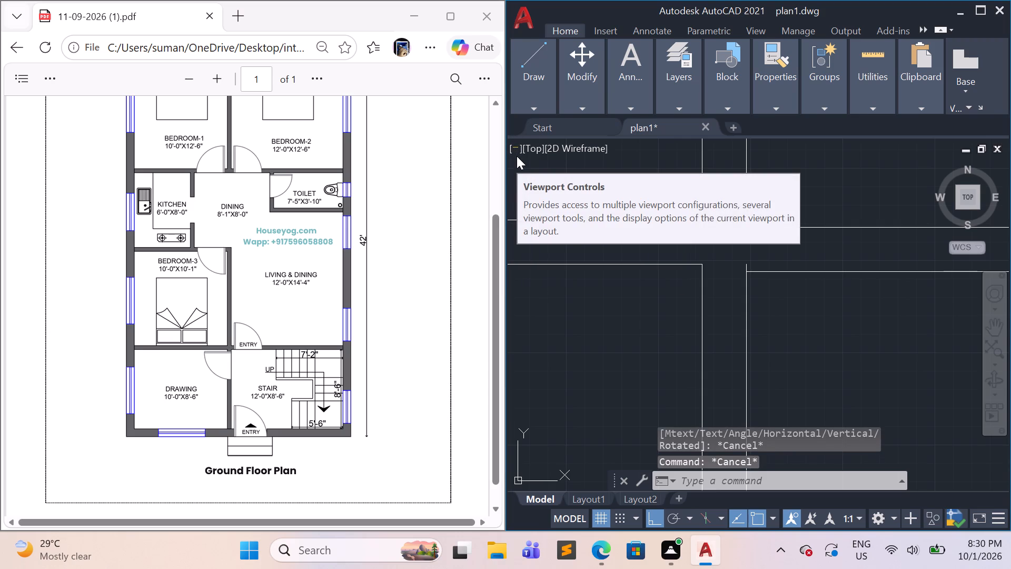
pyautogui.write('tr')
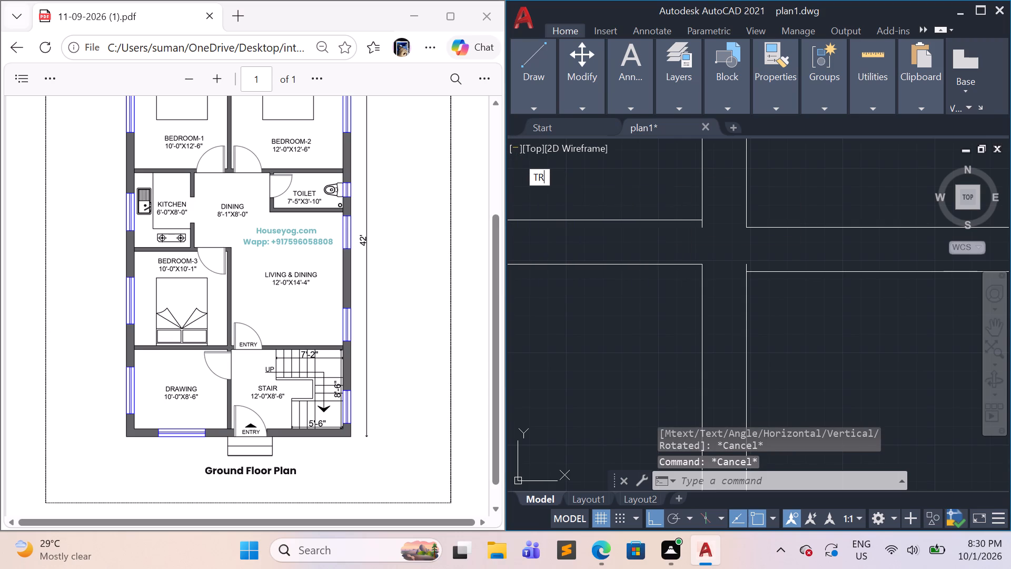
pyautogui.click(564, 195)
pyautogui.click(701, 228)
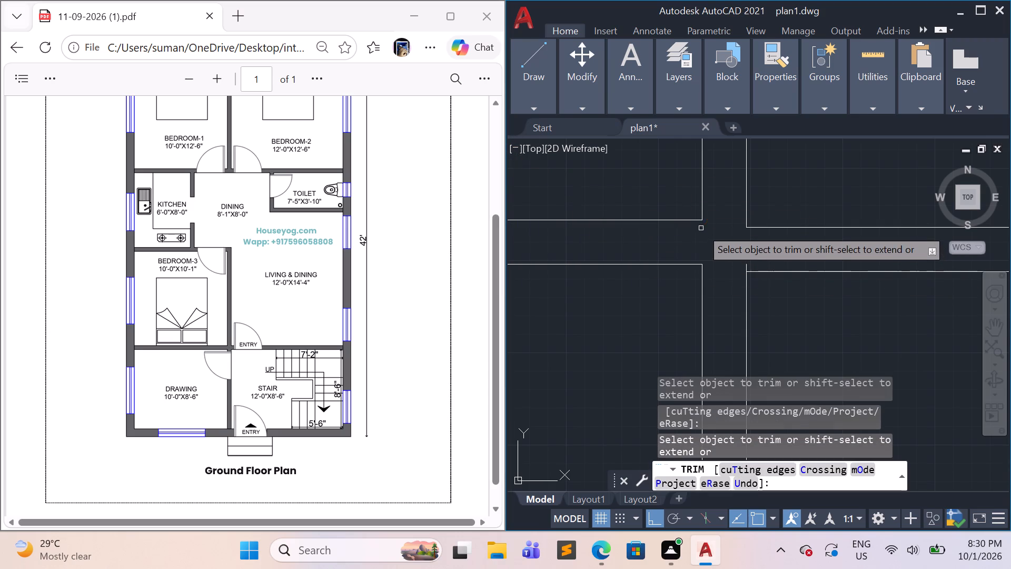
pyautogui.click(749, 266)
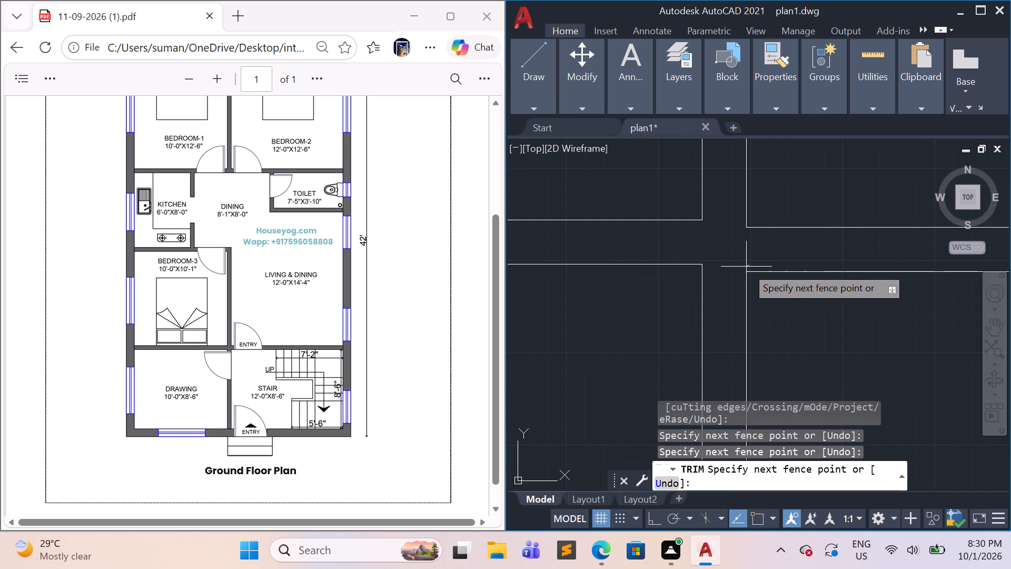
pyautogui.click(746, 266)
pyautogui.scroll(-5, 752, 270)
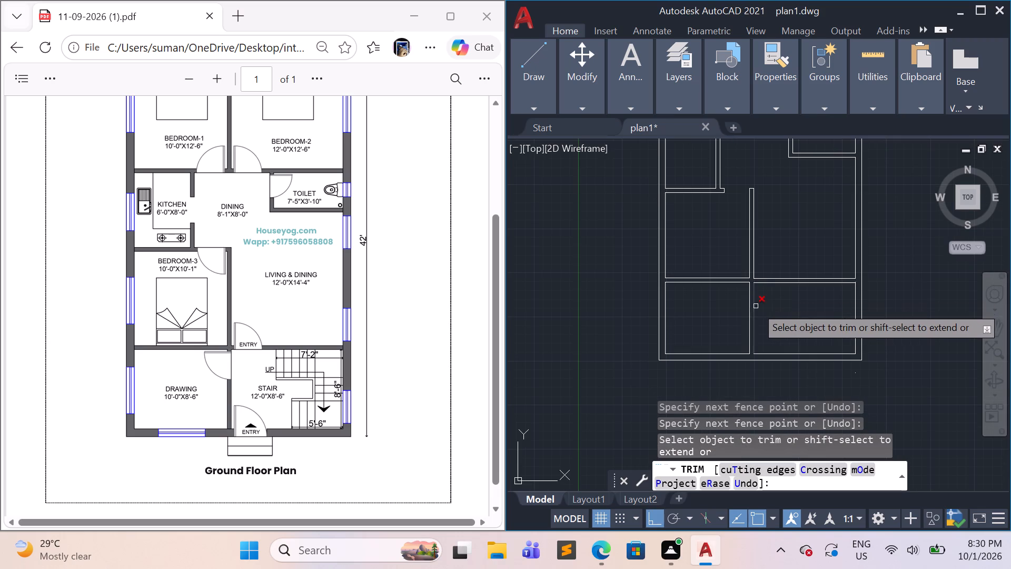
pyautogui.press('Escape')
pyautogui.press('Escape')
# Extend the living and dining room's inner east wall line down to its south wall line.
pyautogui.scroll(3, 880, 291)
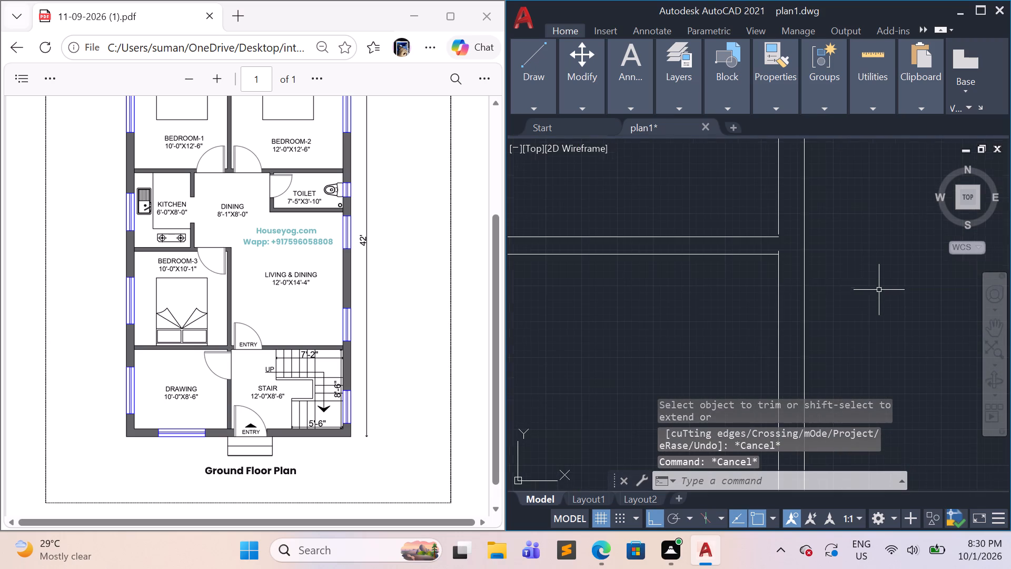
pyautogui.scroll(2, 792, 249)
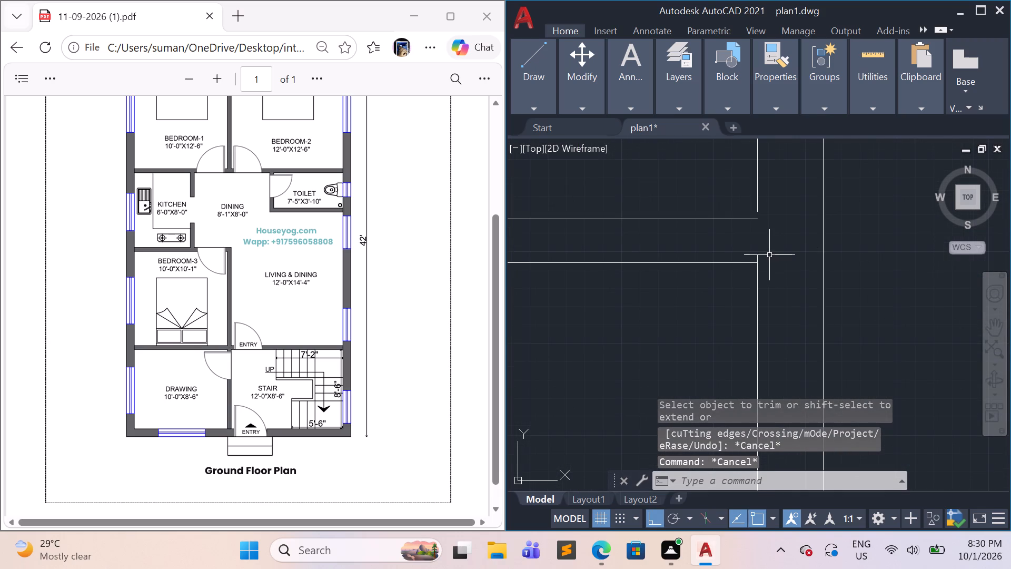
pyautogui.scroll(1, 769, 255)
pyautogui.write('ex')
pyautogui.press('Return')
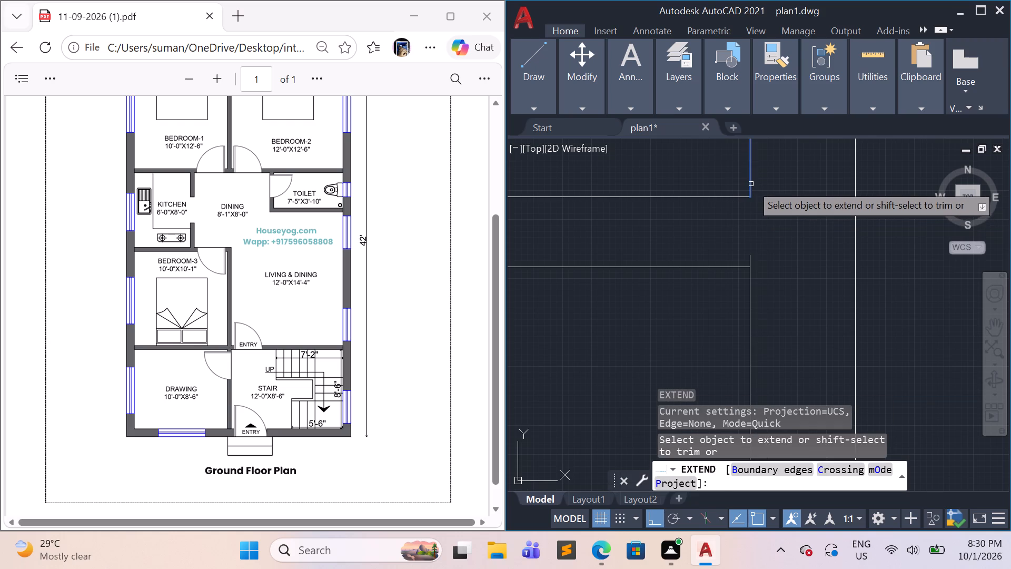
pyautogui.click(751, 184)
pyautogui.press('Escape')
pyautogui.press('Escape')
pyautogui.press('Escape')
pyautogui.press('Escape')
pyautogui.press('Escape')
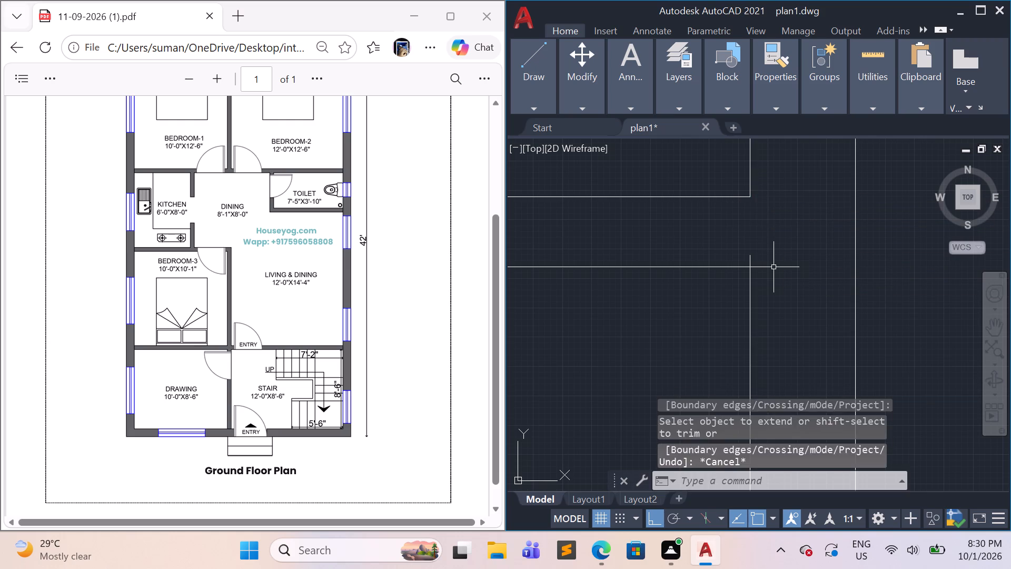
# Trim the short overhang of the inner east wall line above the stair's north wall line.
pyautogui.write('tr')
pyautogui.press('Return')
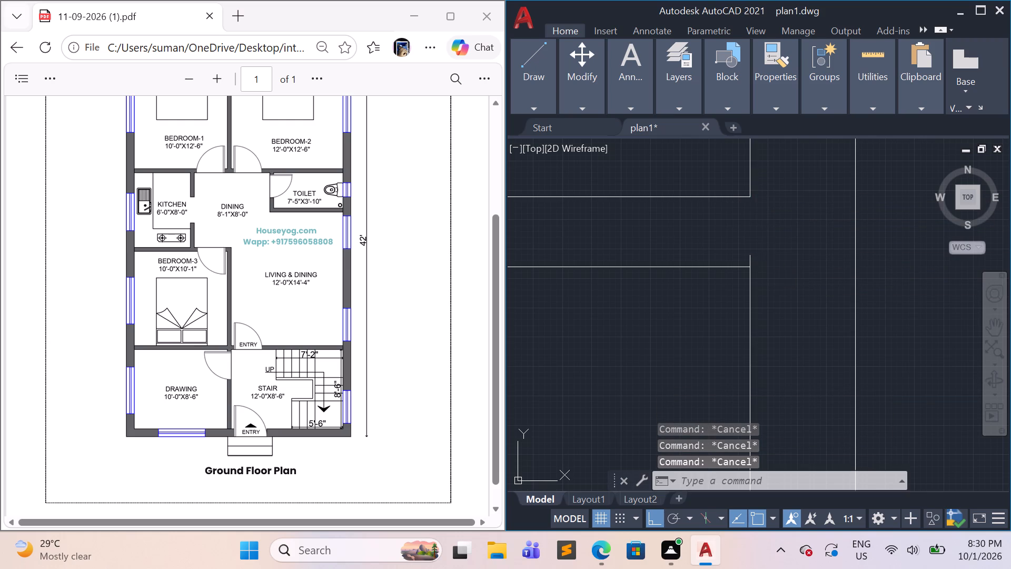
pyautogui.click(736, 259)
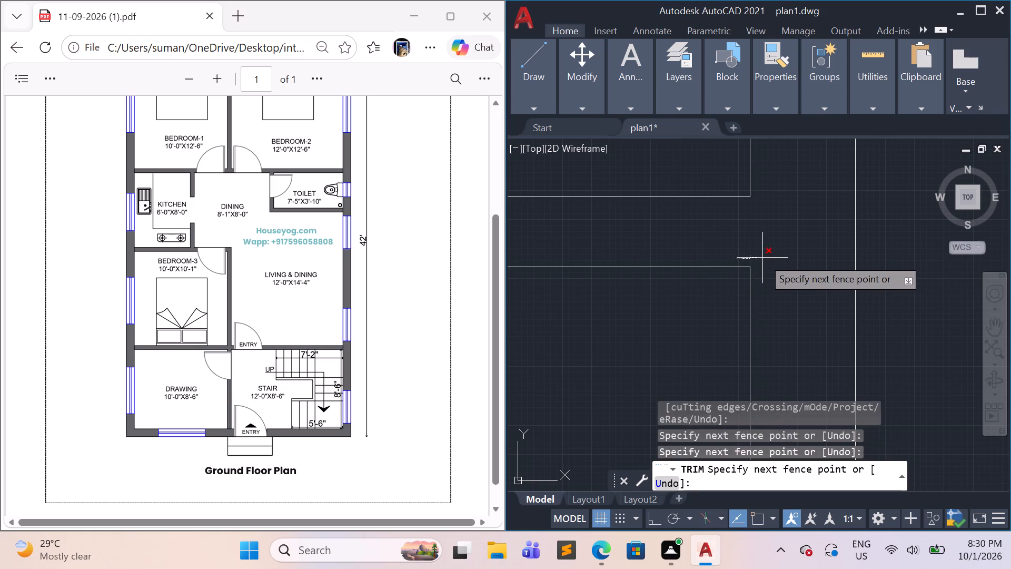
pyautogui.click(762, 258)
pyautogui.press('Escape')
# Check the inner dimensions of the stair and the living and dining room with Quick Measure.
pyautogui.scroll(-3, 763, 257)
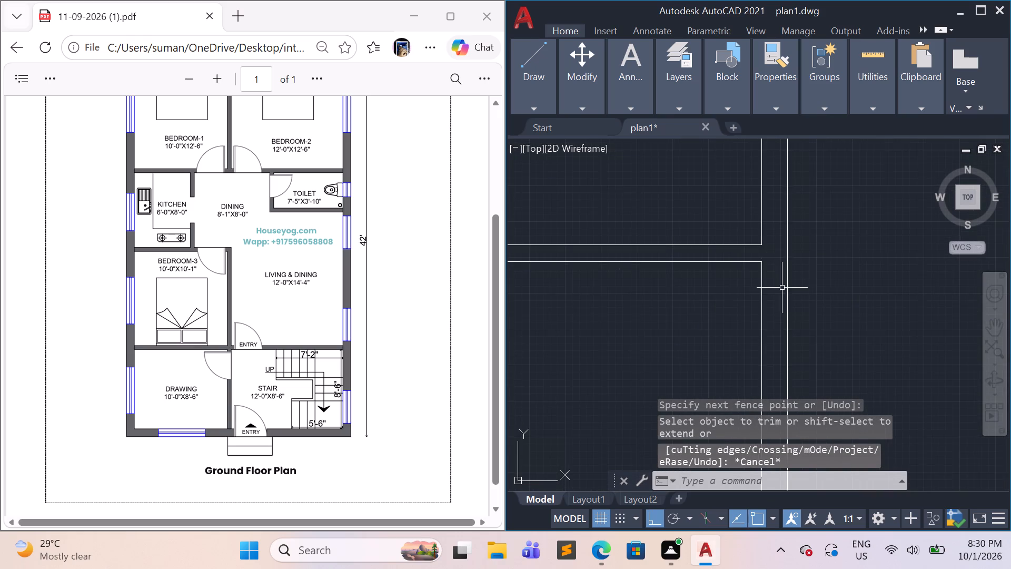
pyautogui.scroll(-3, 780, 288)
pyautogui.moveTo(719, 318); pyautogui.dragTo(755, 289, button='middle')
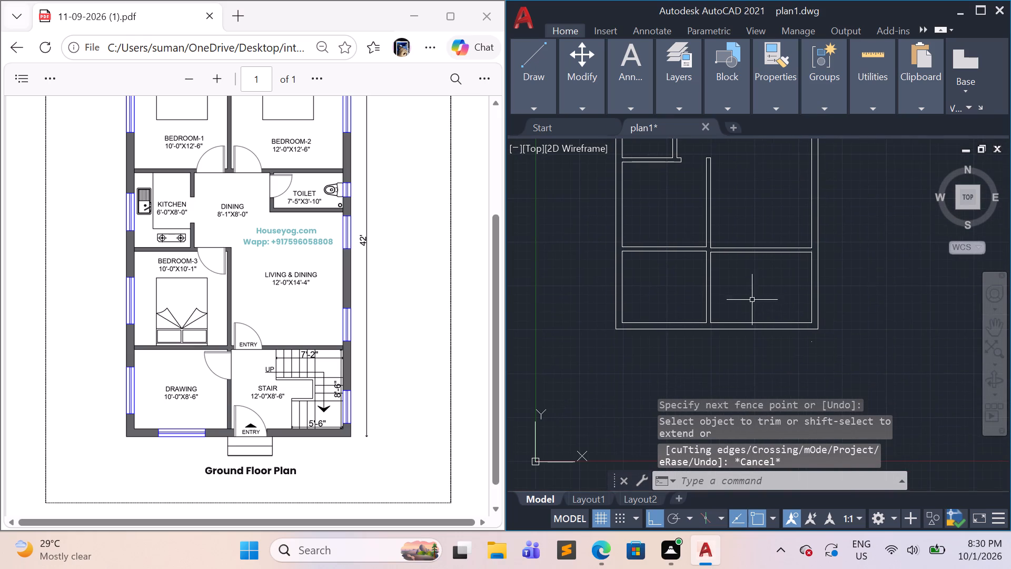
pyautogui.scroll(2, 748, 306)
pyautogui.scroll(-2, 812, 318)
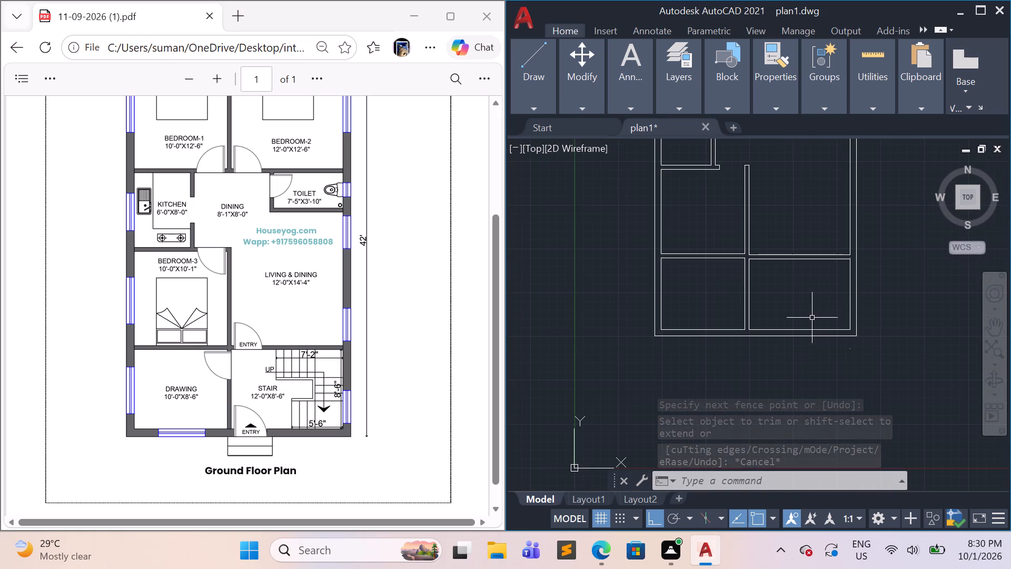
pyautogui.scroll(1, 806, 270)
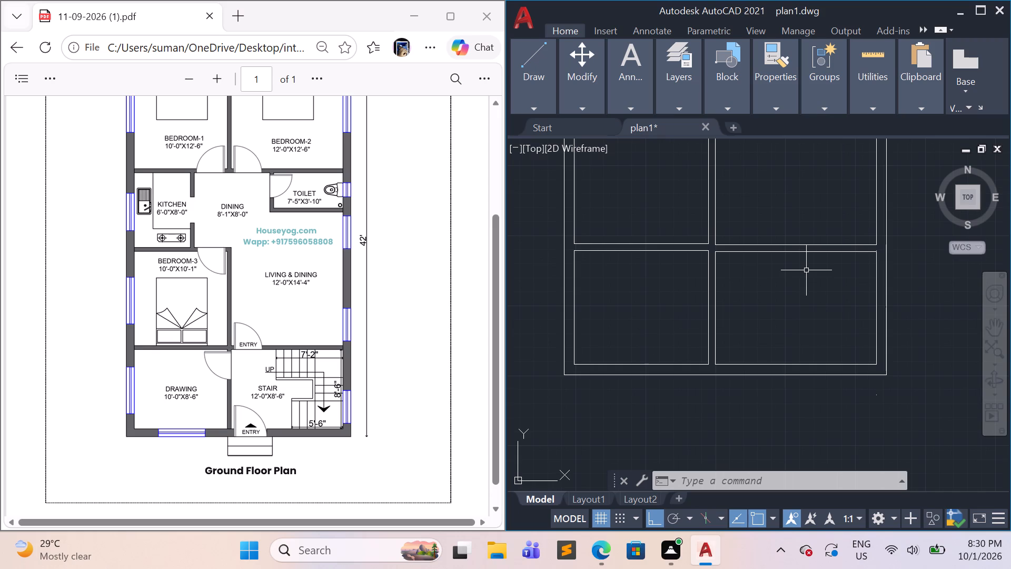
pyautogui.click(876, 108)
pyautogui.click(870, 167)
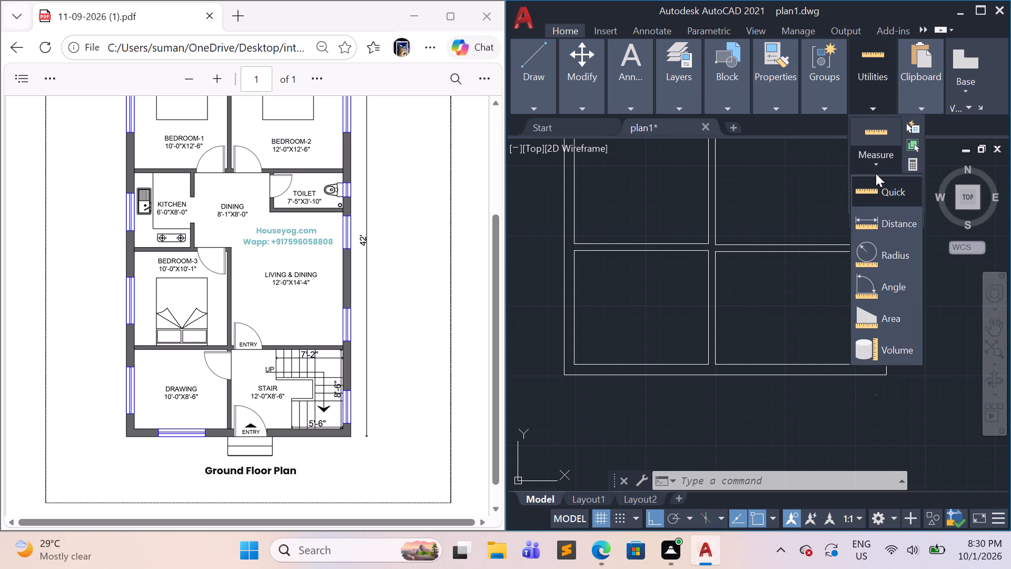
pyautogui.click(880, 189)
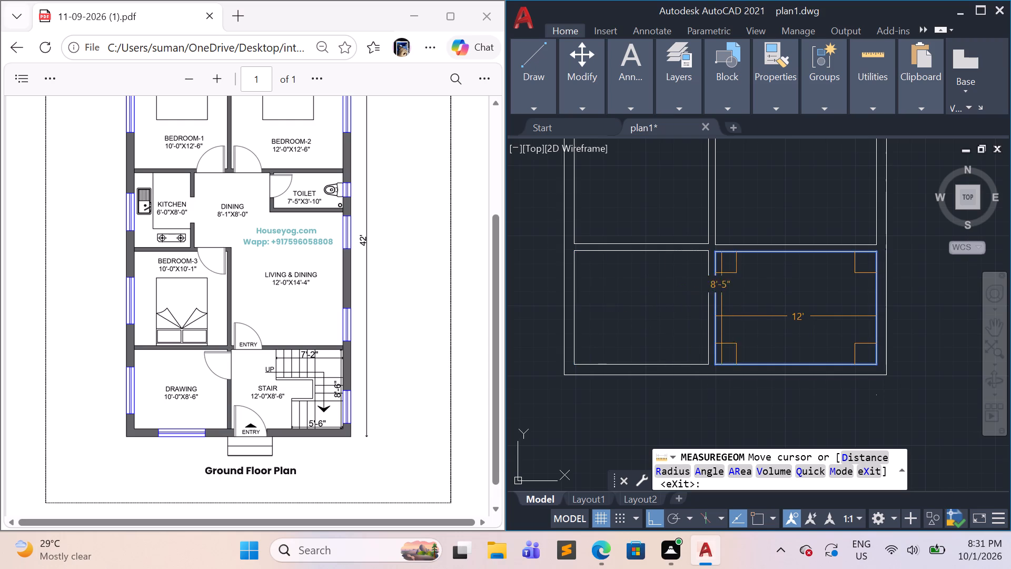
pyautogui.scroll(1, 752, 317)
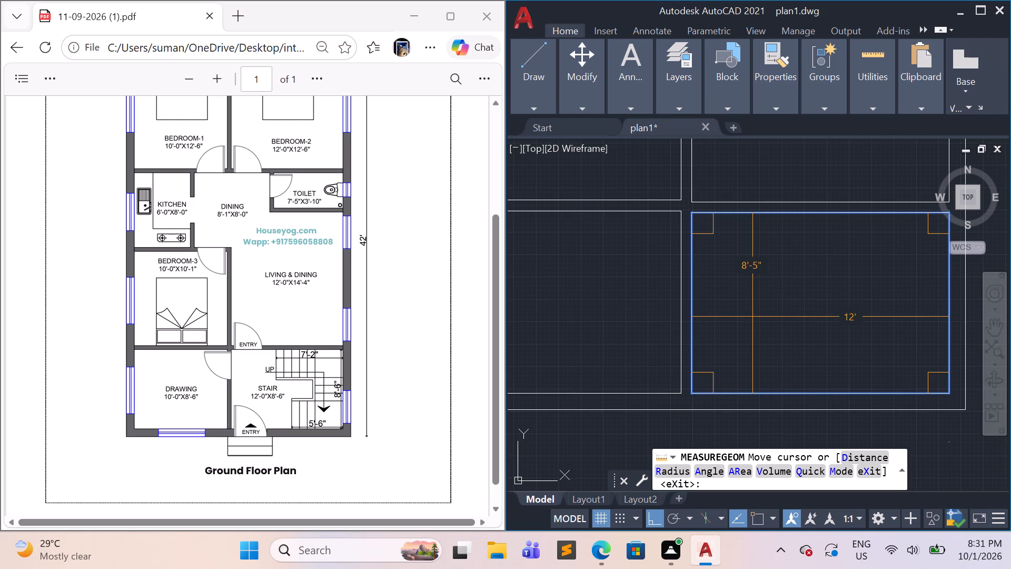
pyautogui.scroll(-1, 752, 316)
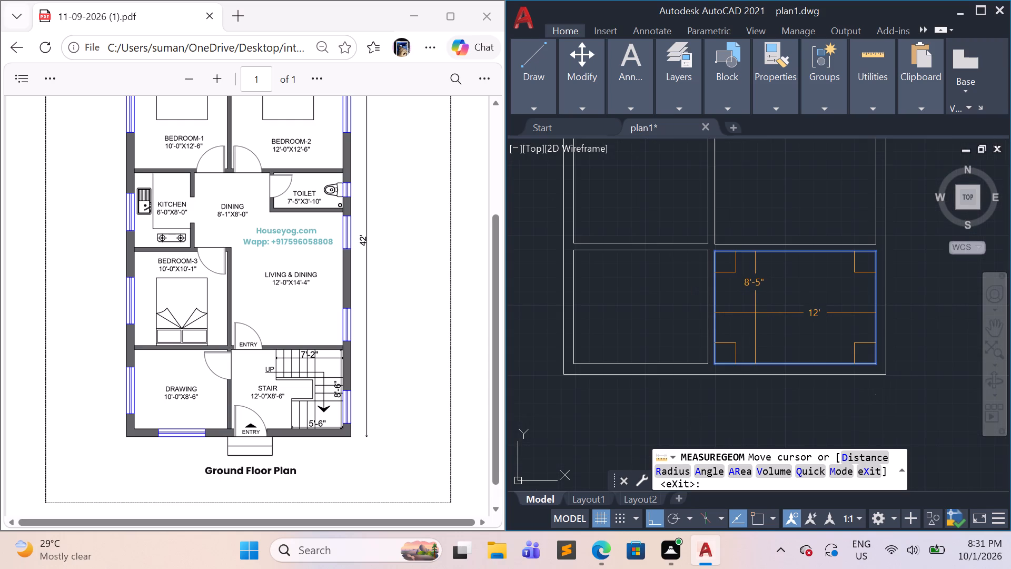
pyautogui.moveTo(755, 312); pyautogui.dragTo(675, 390, button='middle')
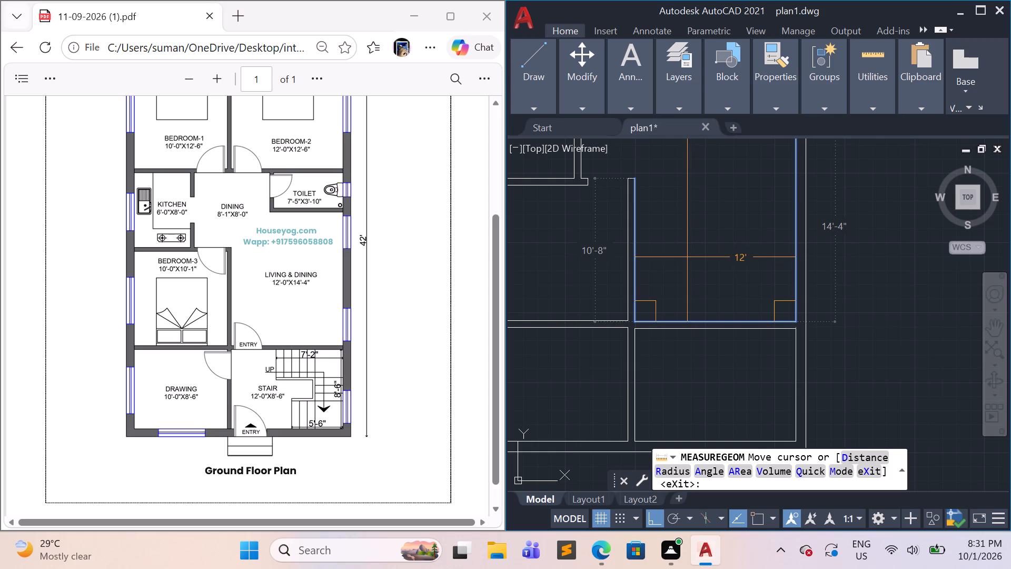
pyautogui.scroll(-1, 687, 284)
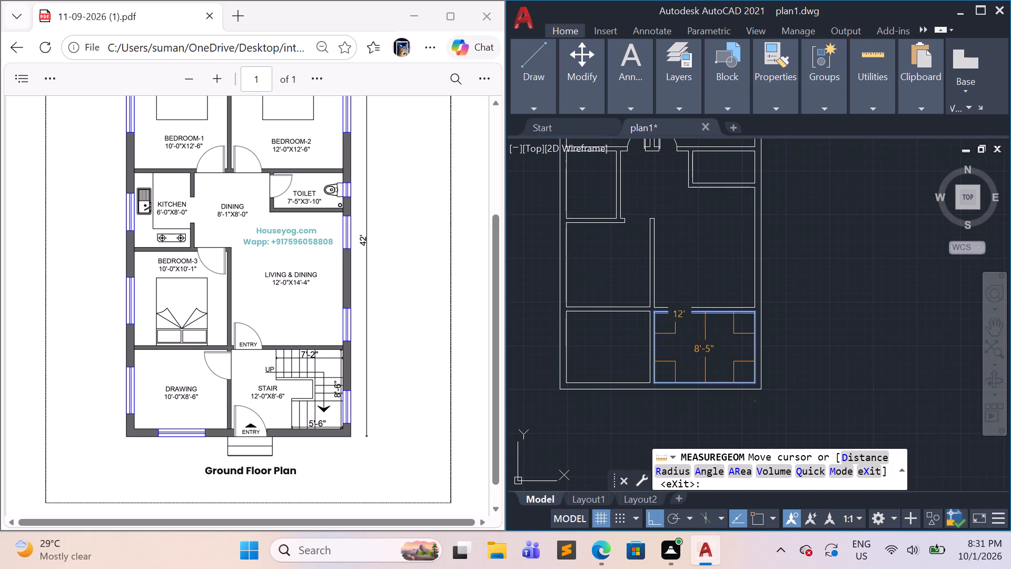
pyautogui.press('Escape')
# Trim away both horizontal wall lines between the living room and stair, and both between Bedroom-3 and the drawing room.
pyautogui.scroll(2, 700, 336)
pyautogui.scroll(-1, 693, 342)
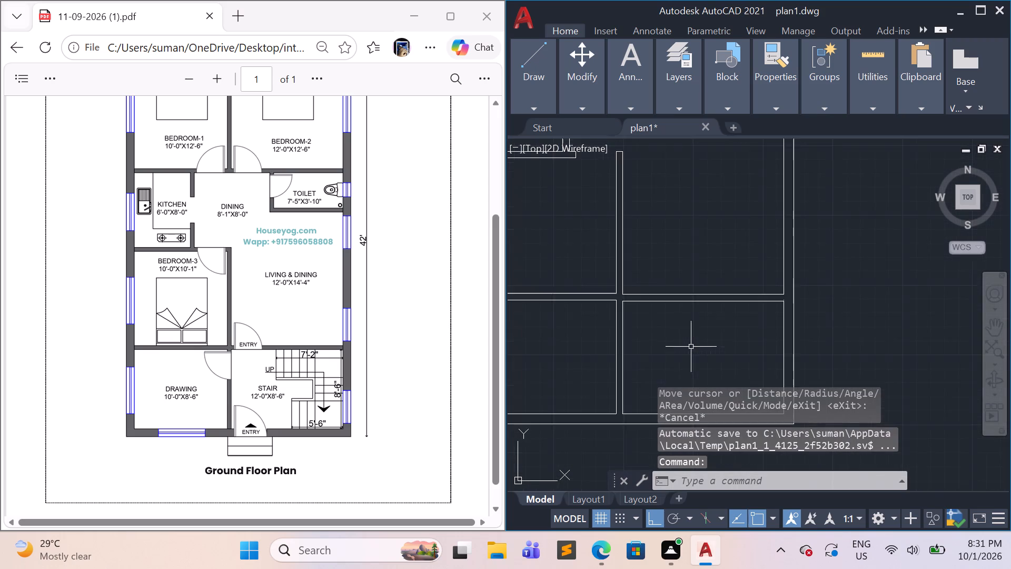
pyautogui.scroll(-1, 691, 348)
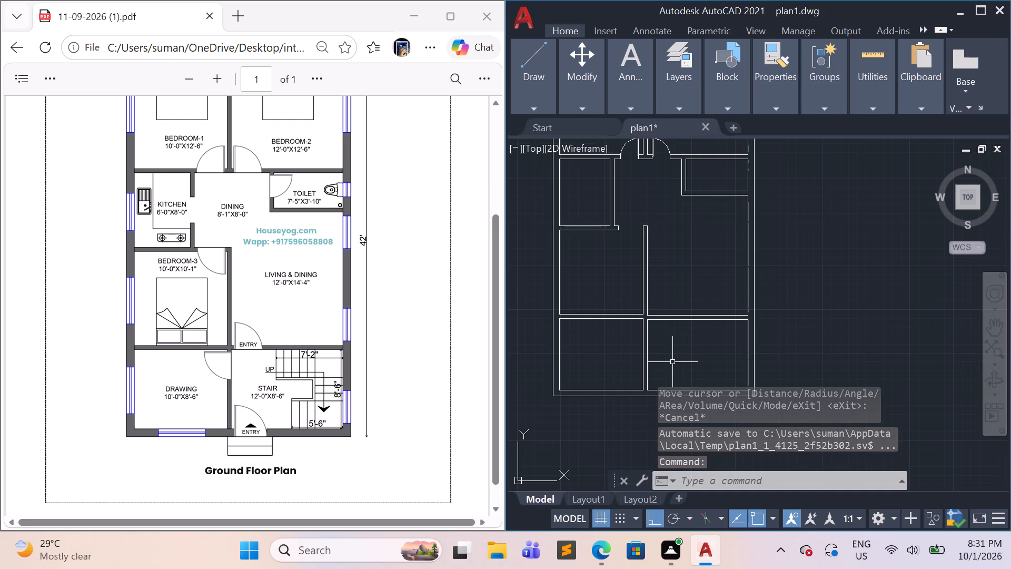
pyautogui.scroll(1, 662, 346)
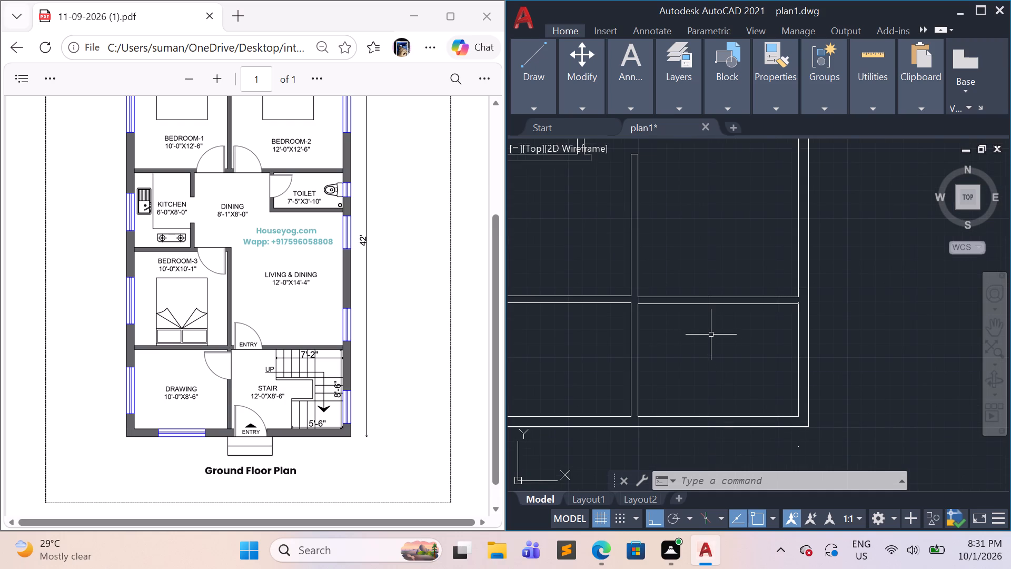
pyautogui.press('4')
pyautogui.press('Escape')
pyautogui.write('tr')
pyautogui.press('Return')
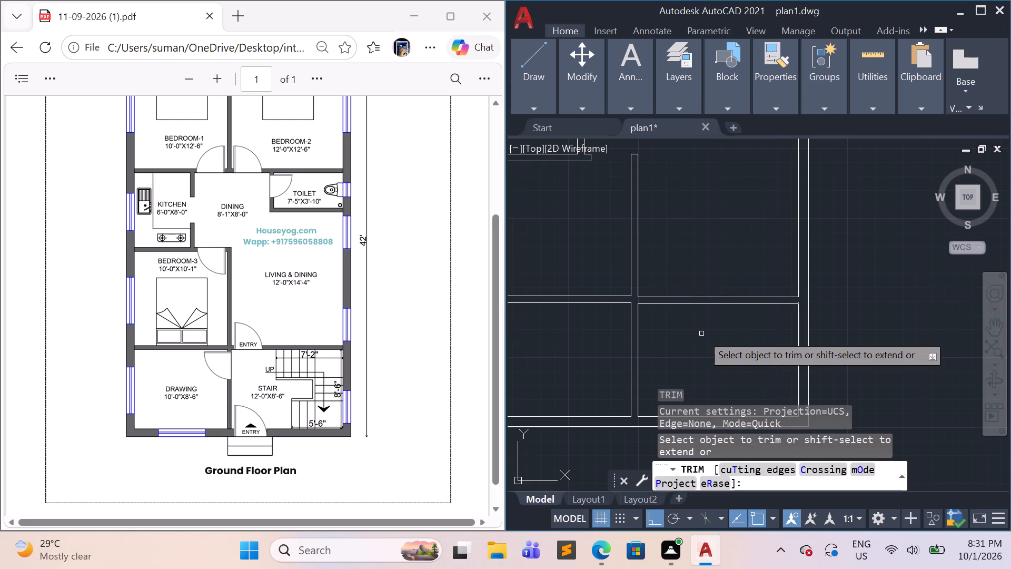
pyautogui.moveTo(701, 333); pyautogui.dragTo(691, 250)
pyautogui.moveTo(582, 344); pyautogui.dragTo(569, 281)
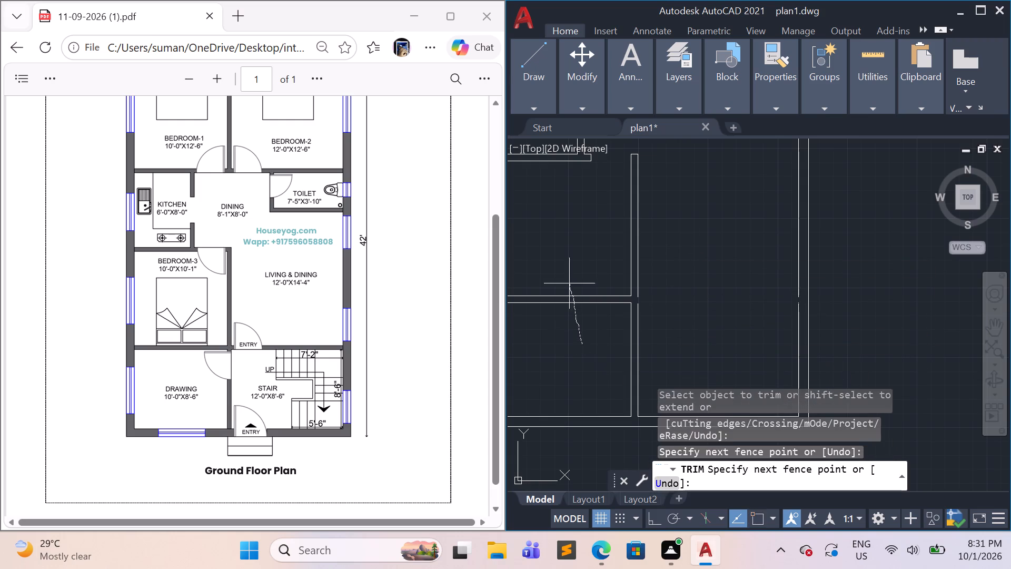
pyautogui.moveTo(569, 281); pyautogui.dragTo(567, 272)
pyautogui.press('Escape')
pyautogui.scroll(-1, 702, 377)
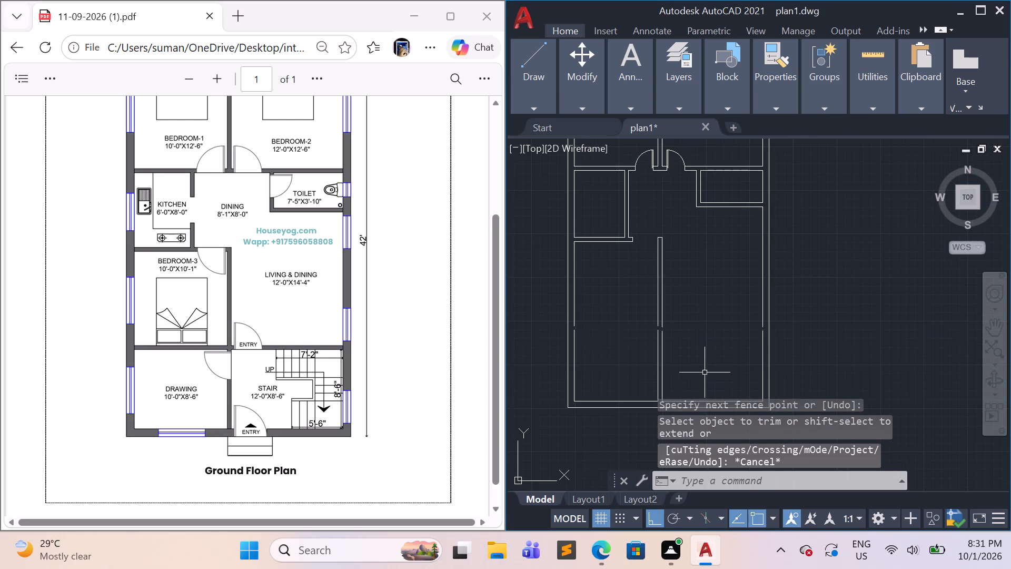
# Offset the inner south wall lines of the stair and the drawing room 8'-6" upward as their new north wall lines.
pyautogui.moveTo(680, 374); pyautogui.dragTo(670, 286, button='middle')
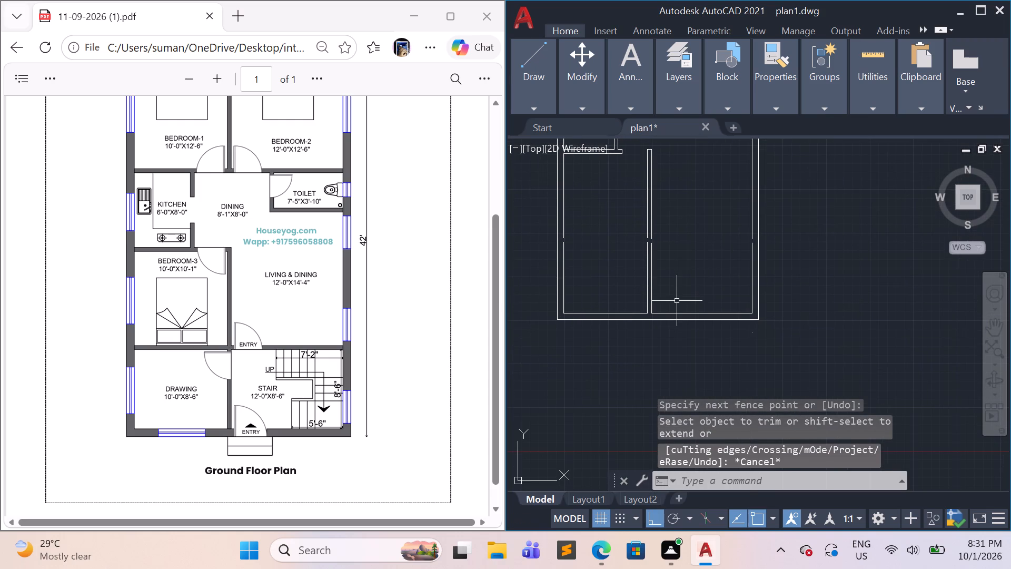
pyautogui.scroll(1, 648, 320)
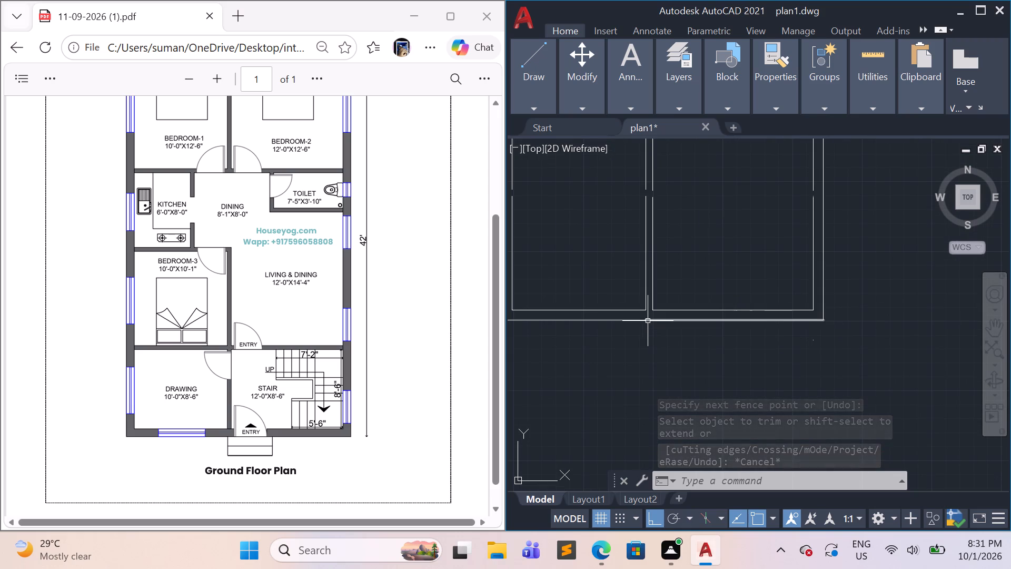
pyautogui.press('o')
pyautogui.press('Return')
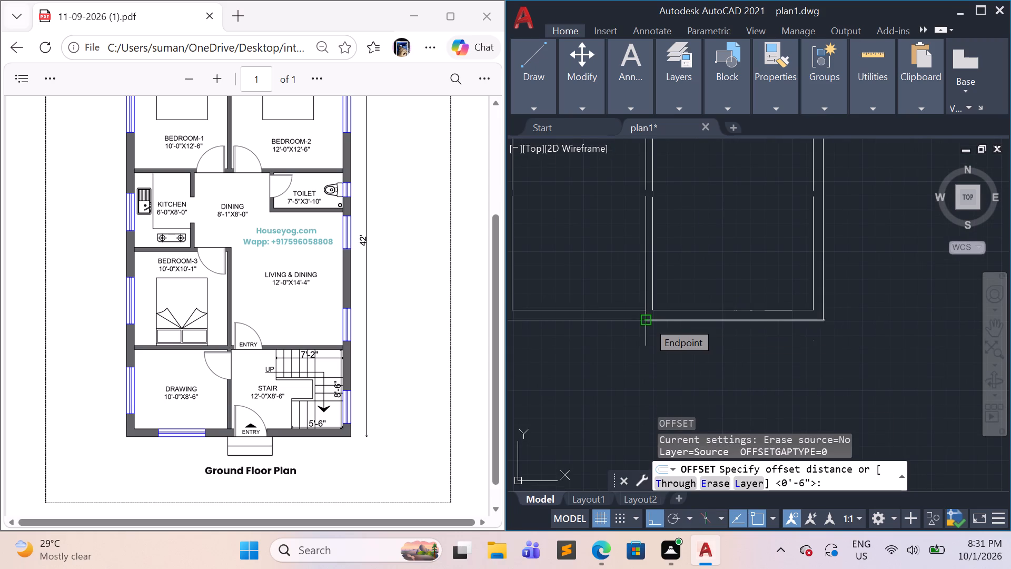
pyautogui.press('8')
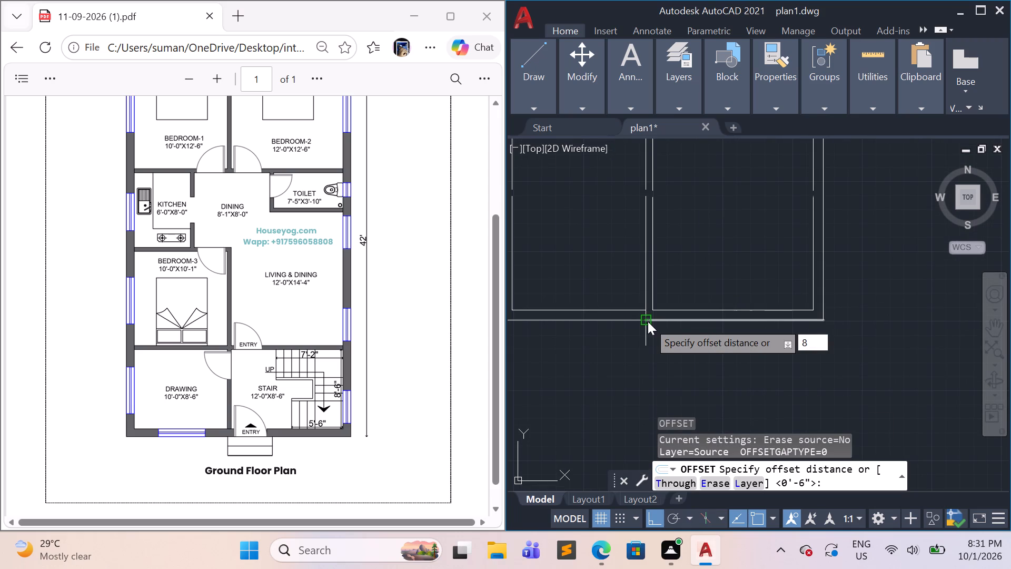
pyautogui.write("'-")
pyautogui.press('6')
pyautogui.hotkey('shift', '"')
pyautogui.press('Return')
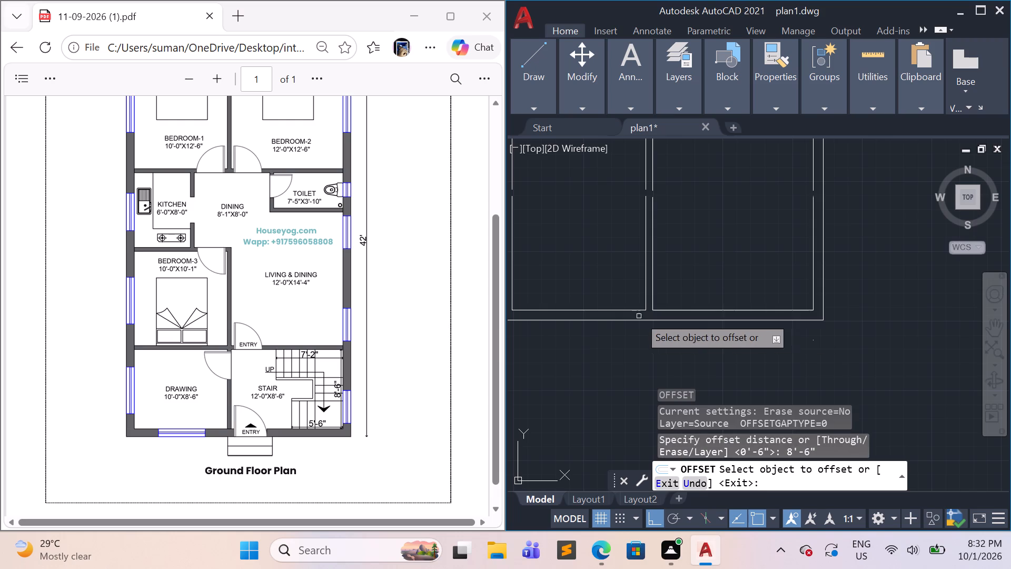
pyautogui.click(712, 309)
pyautogui.click(702, 250)
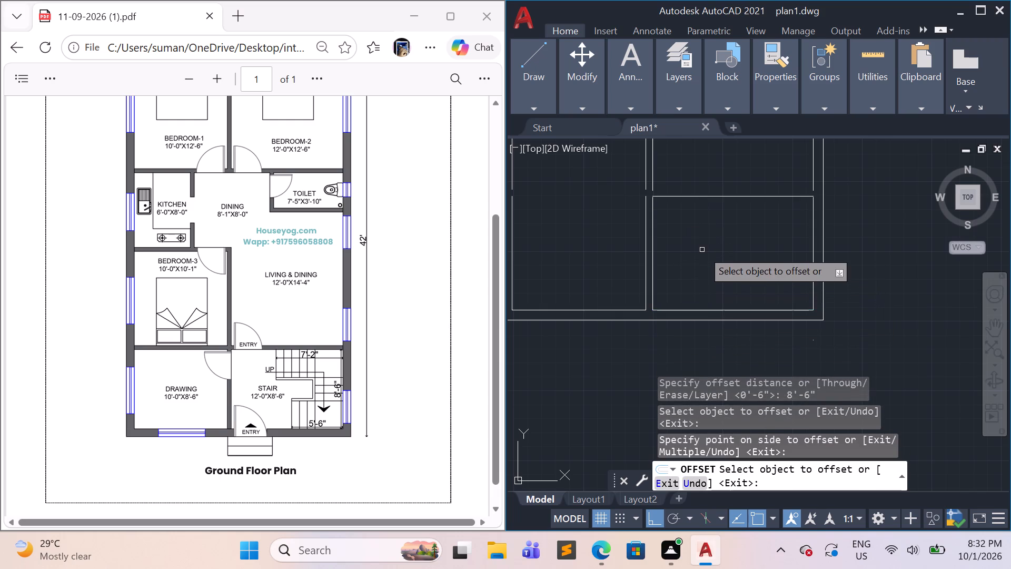
pyautogui.click(596, 309)
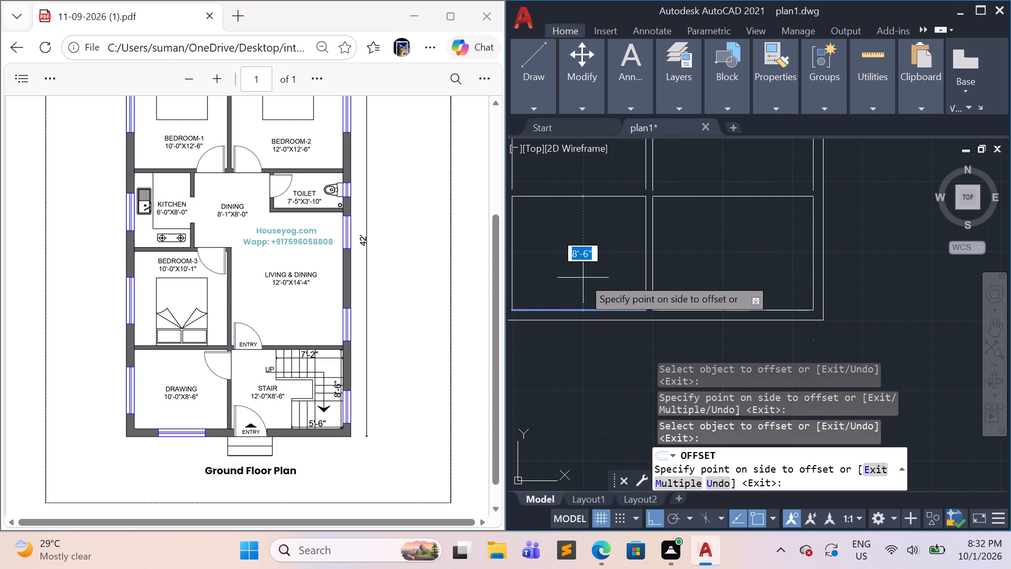
pyautogui.click(583, 277)
pyautogui.moveTo(711, 259); pyautogui.dragTo(738, 359, button='middle')
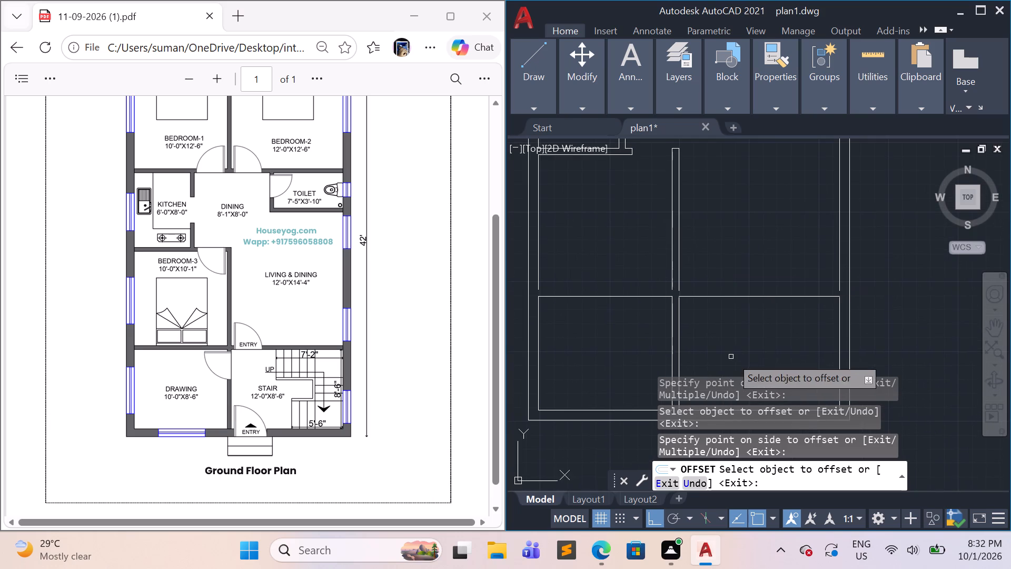
pyautogui.moveTo(725, 347); pyautogui.dragTo(645, 388, button='middle')
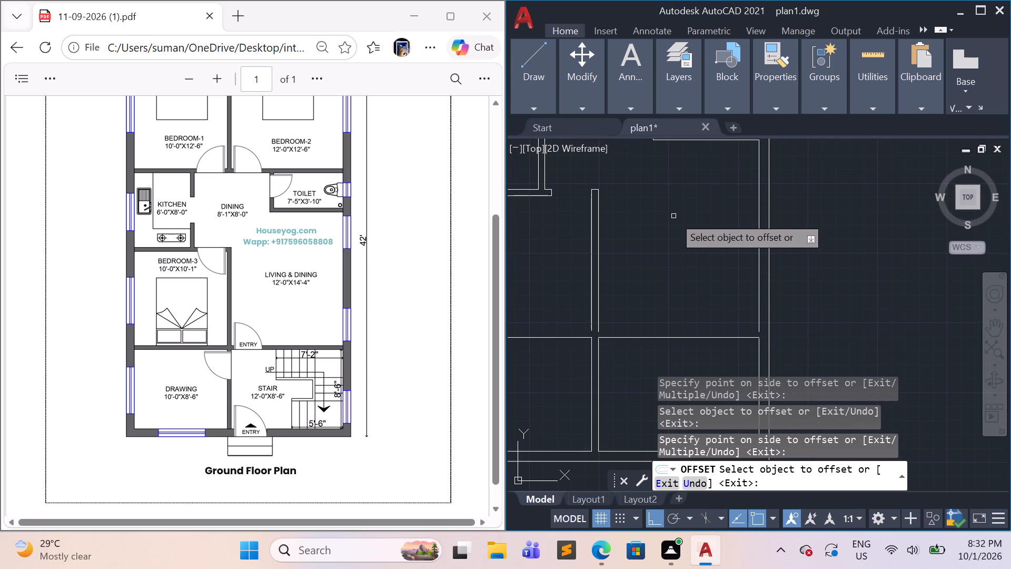
pyautogui.press('space')
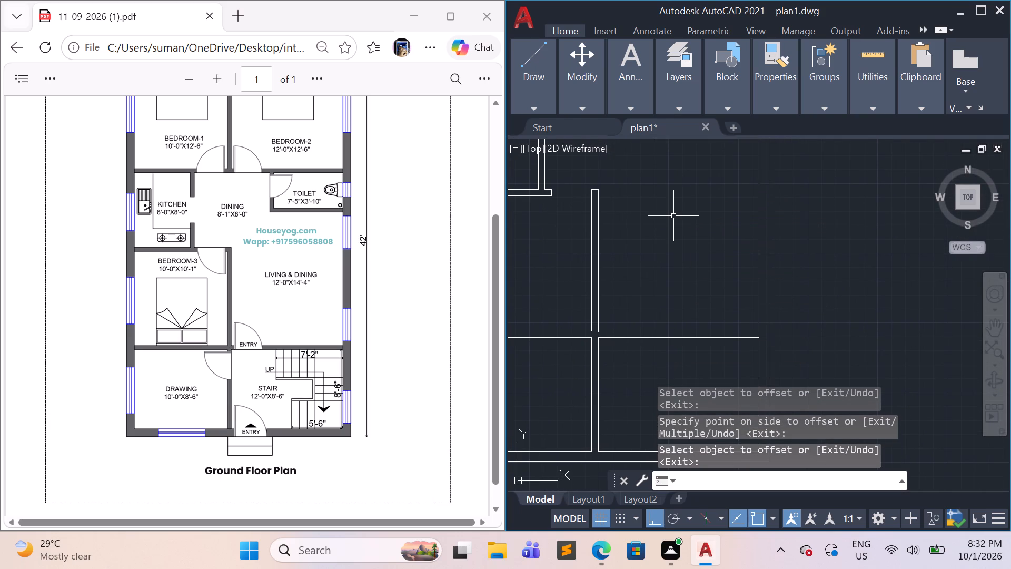
# Offset the toilet's outer south wall line 14'-4" downward as the south wall line of the living and dining room.
pyautogui.press('space')
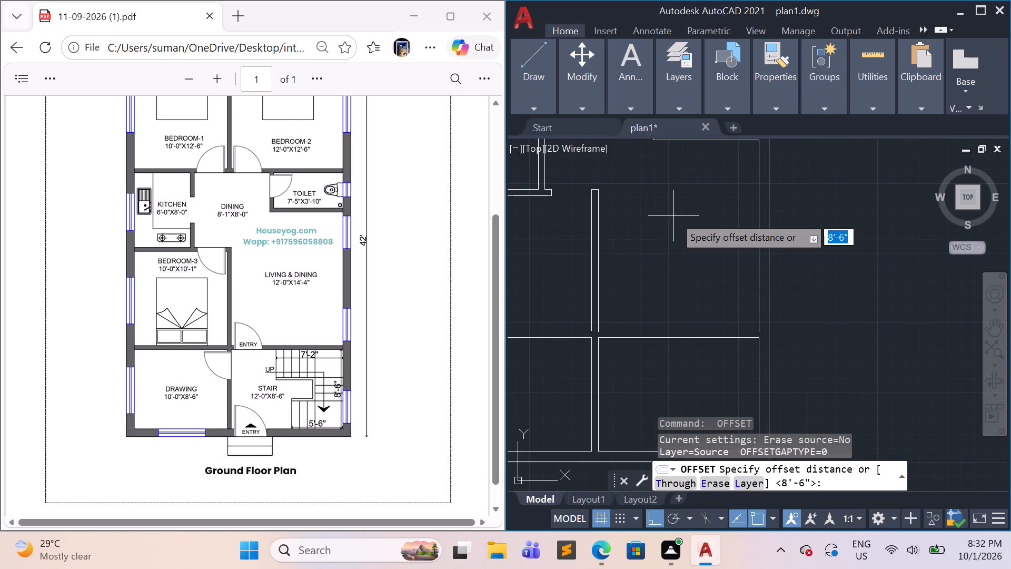
pyautogui.press('1')
pyautogui.press('4')
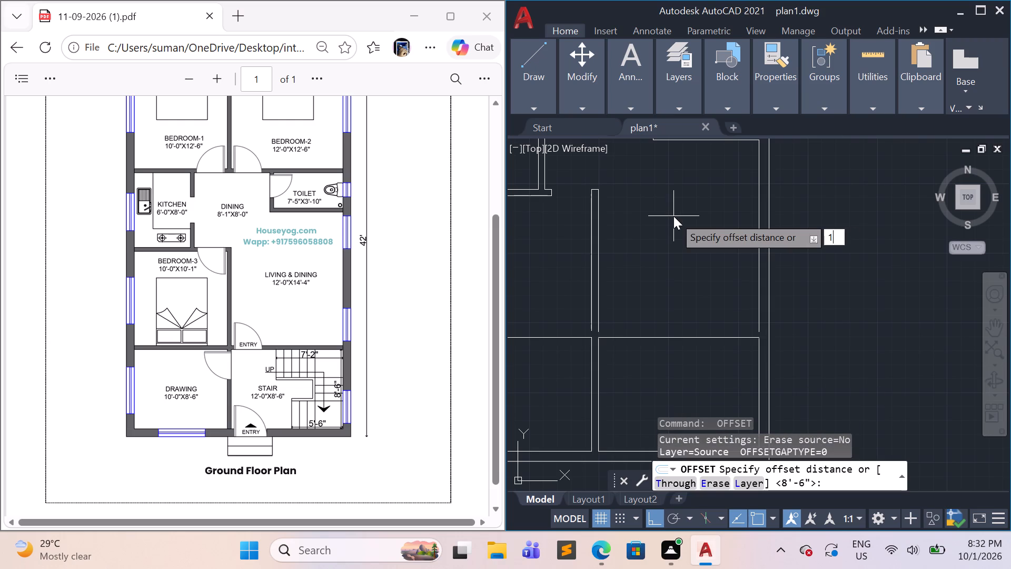
pyautogui.press("'")
pyautogui.press('-')
pyautogui.press('4')
pyautogui.hotkey('shift', '"')
pyautogui.press('Return')
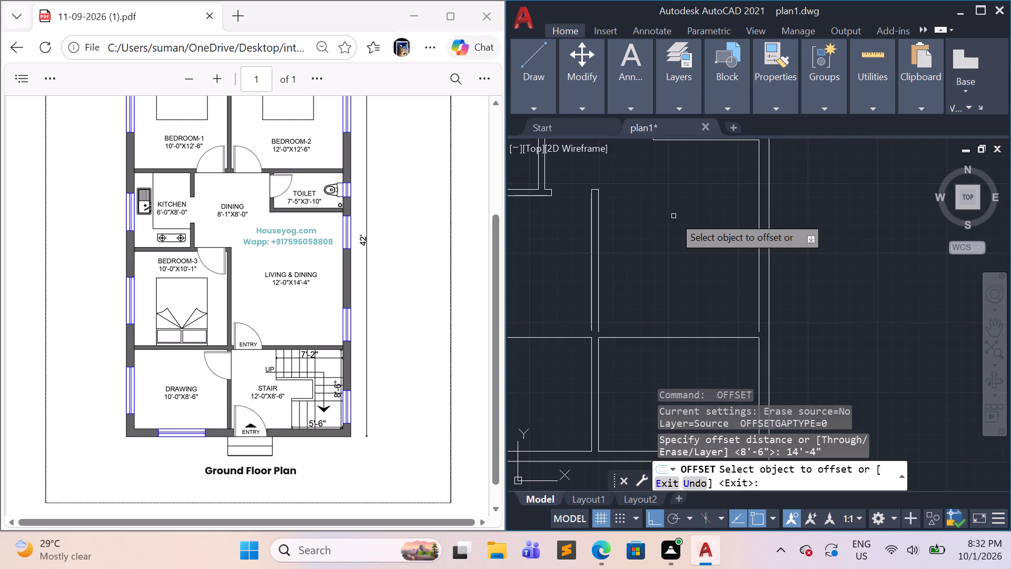
pyautogui.click(691, 139)
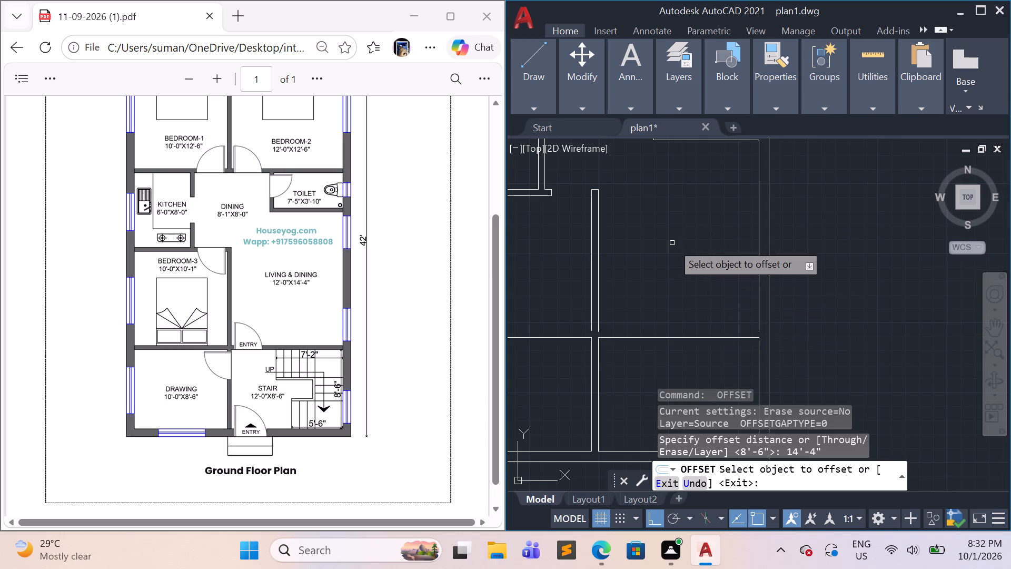
pyautogui.moveTo(680, 242); pyautogui.dragTo(664, 333, button='middle')
pyautogui.click(673, 230)
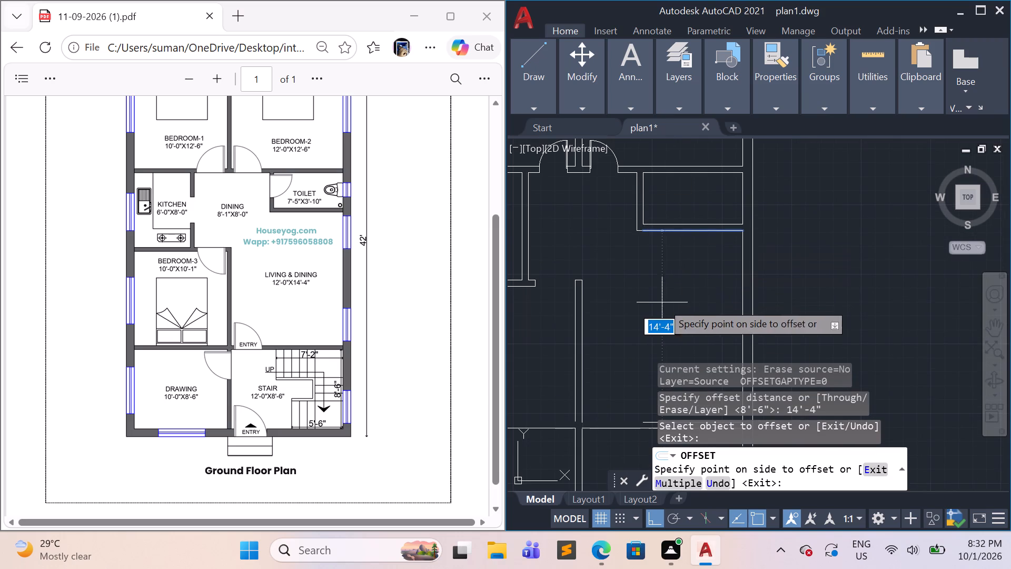
pyautogui.click(642, 336)
pyautogui.moveTo(632, 368); pyautogui.dragTo(637, 346, button='middle')
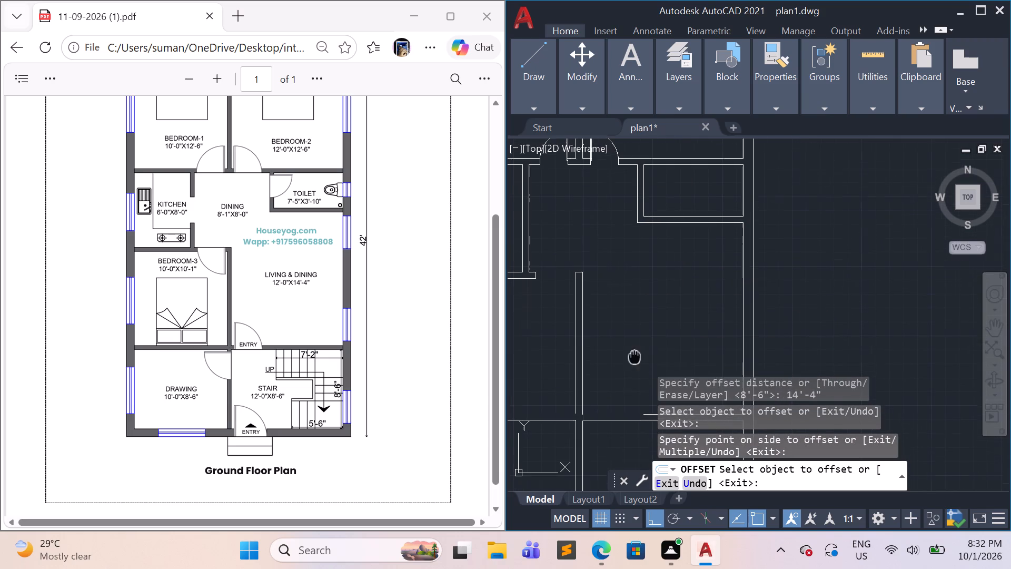
pyautogui.moveTo(637, 346); pyautogui.dragTo(685, 182, button='middle')
pyautogui.moveTo(686, 210); pyautogui.dragTo(808, 287, button='middle')
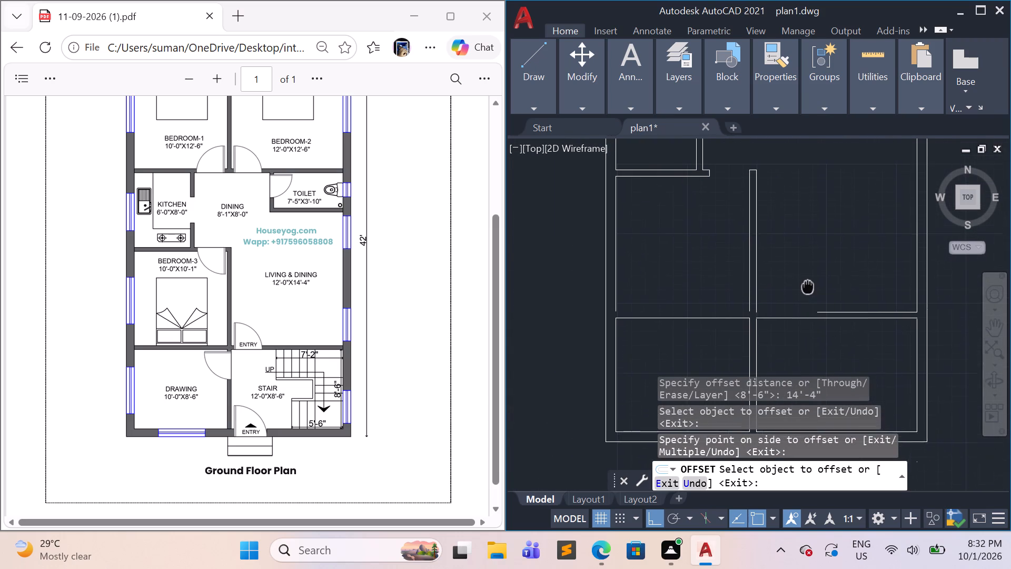
pyautogui.moveTo(808, 287); pyautogui.dragTo(808, 291, button='middle')
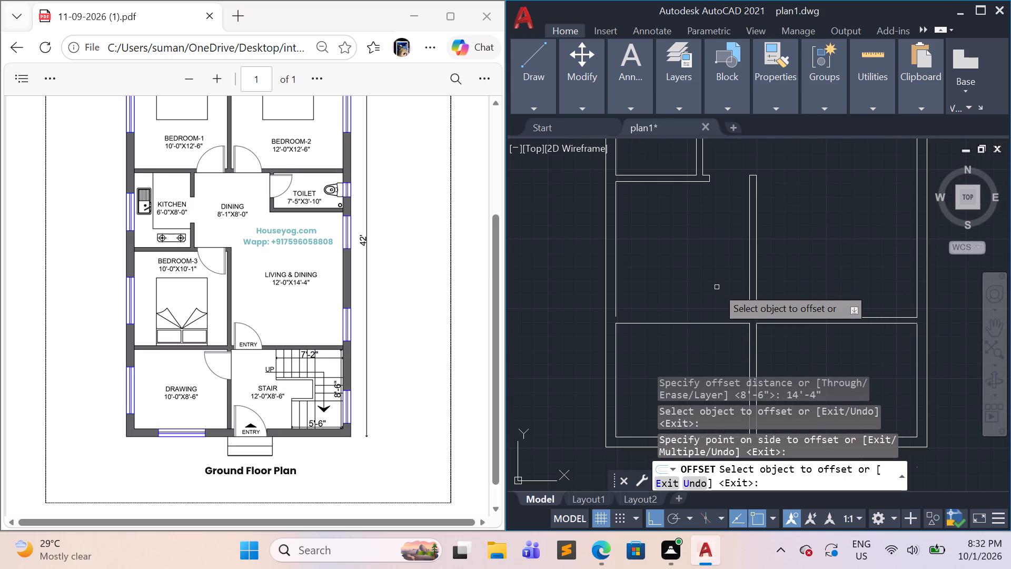
pyautogui.press('Escape')
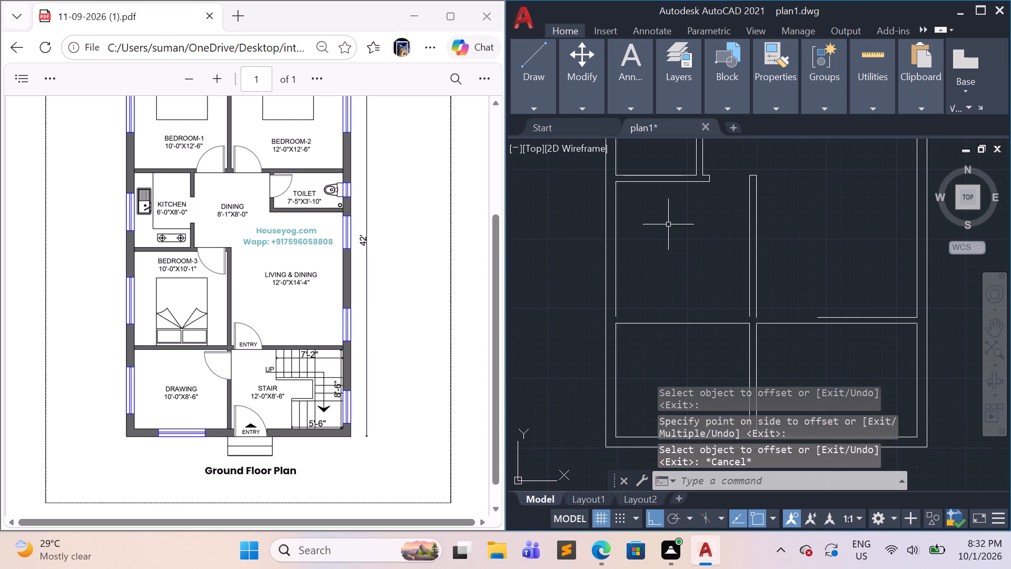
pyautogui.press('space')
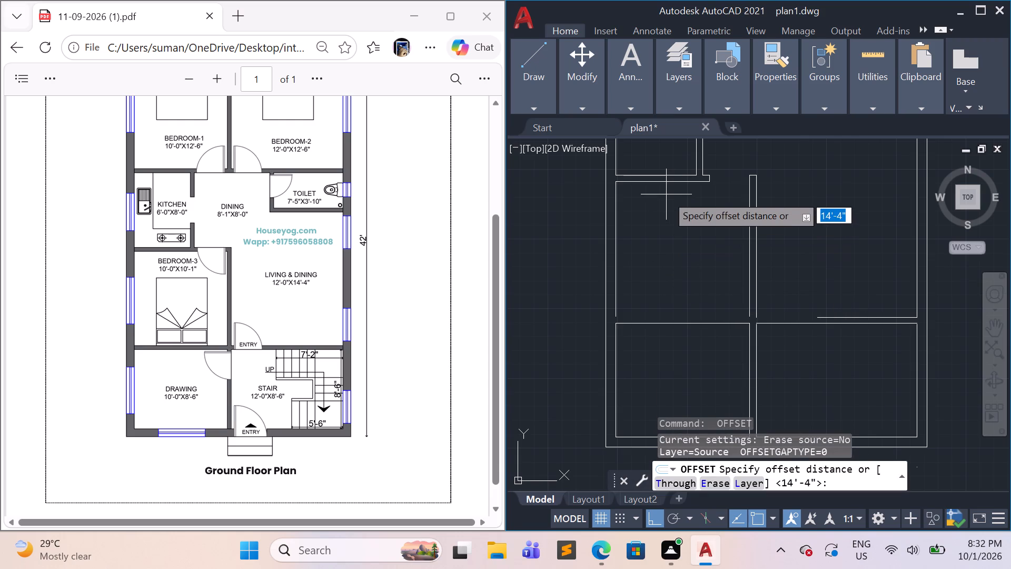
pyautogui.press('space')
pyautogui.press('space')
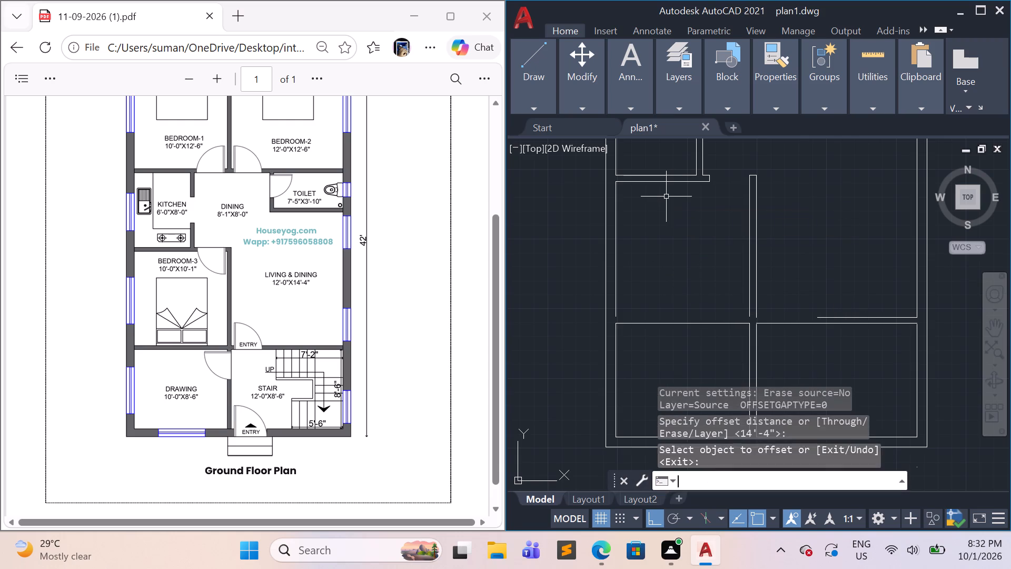
# Offset the wall line along Bedroom-3's north side 10'-1" downward as the bedroom's south wall line.
pyautogui.press('space')
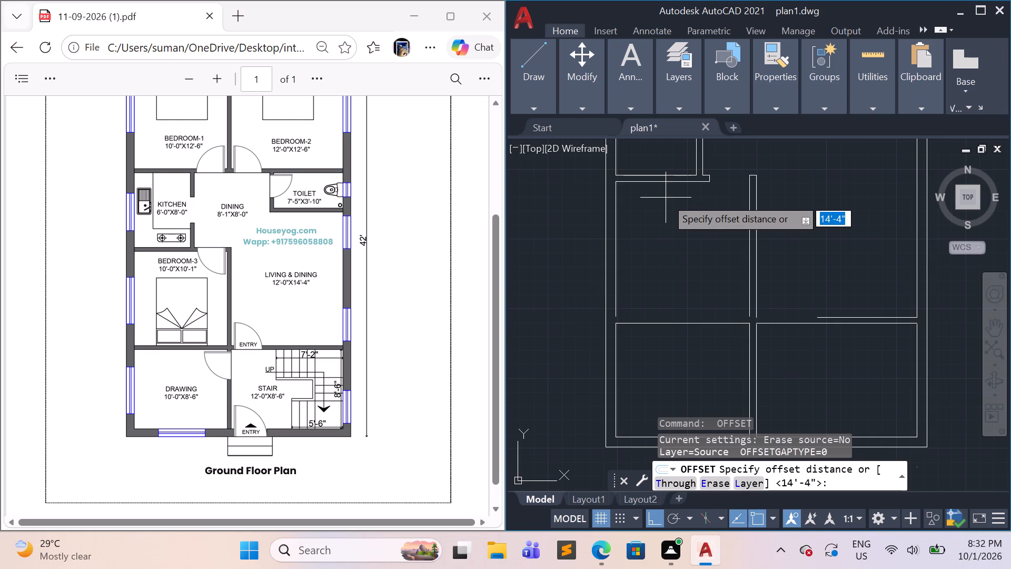
pyautogui.write('10')
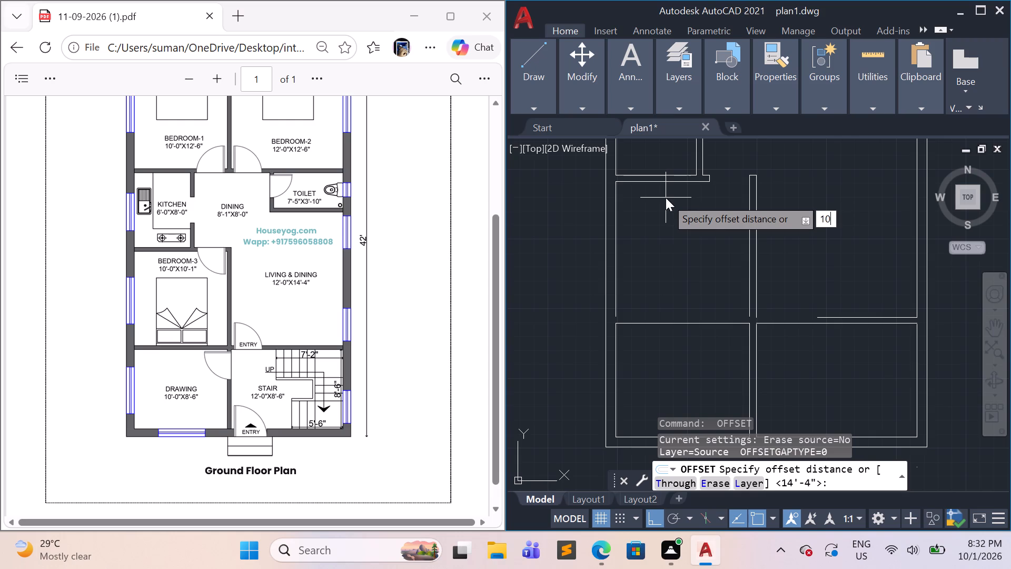
pyautogui.write("'-1")
pyautogui.hotkey('shift', '"')
pyautogui.press('Return')
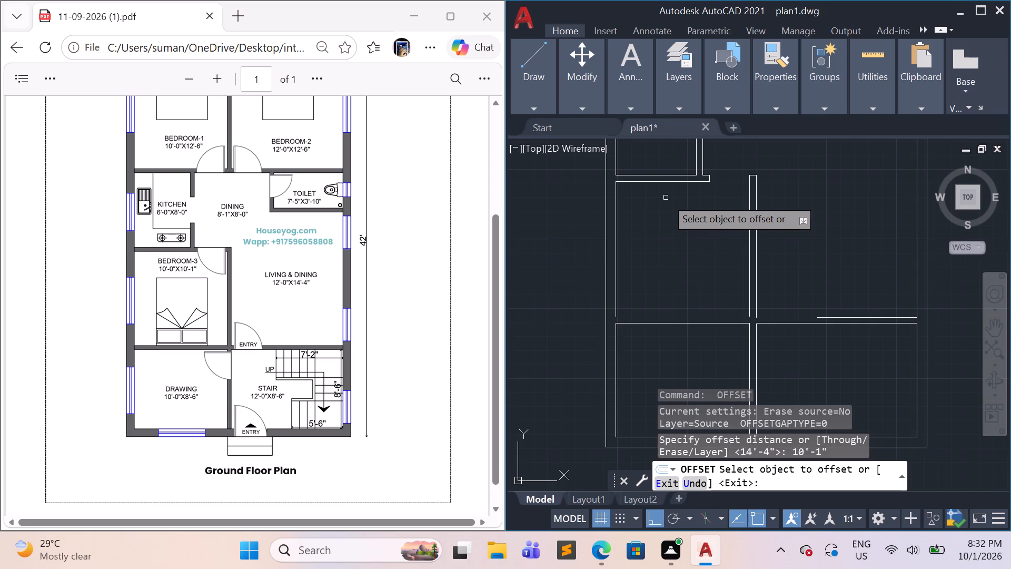
pyautogui.click(679, 182)
pyautogui.click(688, 249)
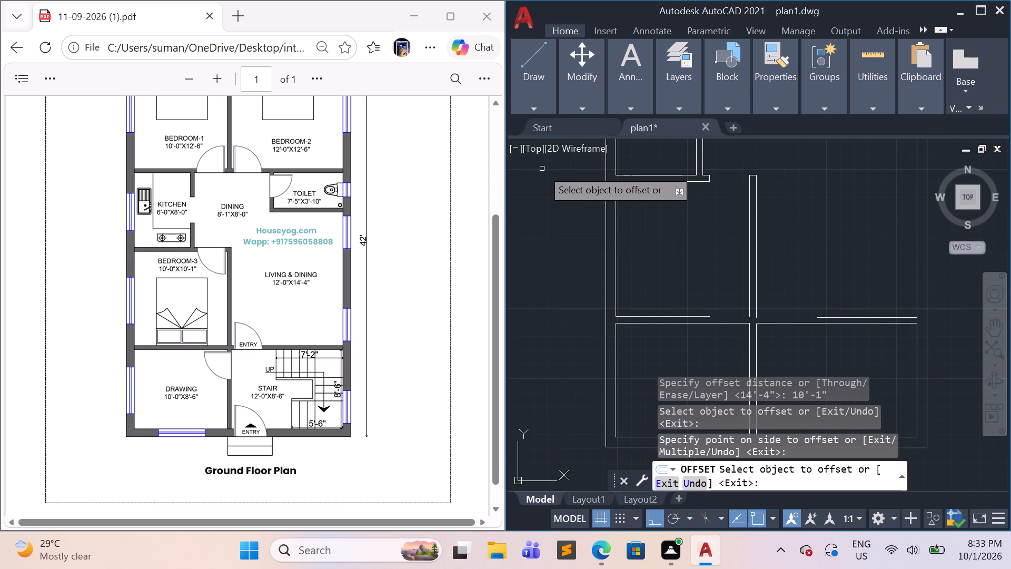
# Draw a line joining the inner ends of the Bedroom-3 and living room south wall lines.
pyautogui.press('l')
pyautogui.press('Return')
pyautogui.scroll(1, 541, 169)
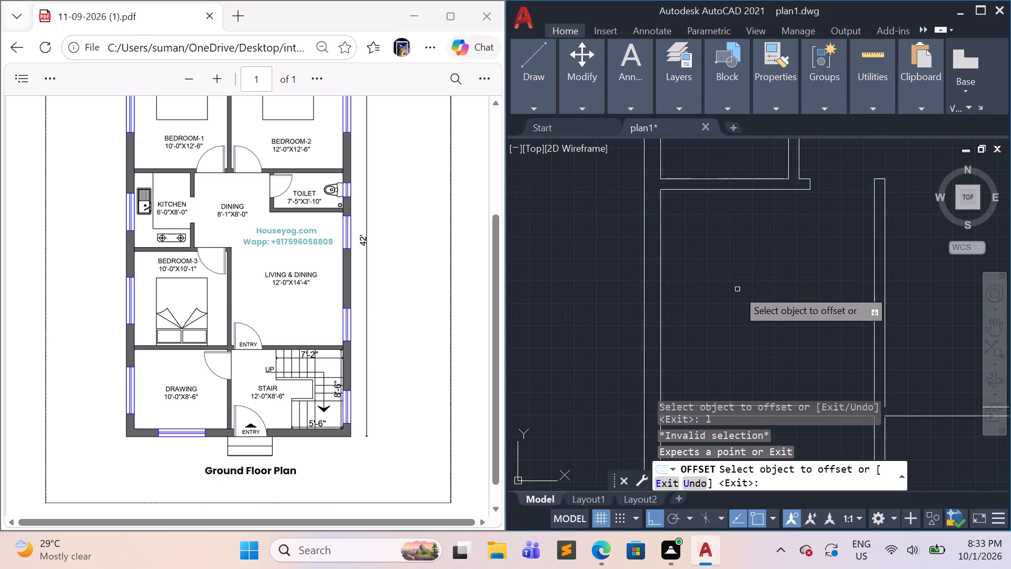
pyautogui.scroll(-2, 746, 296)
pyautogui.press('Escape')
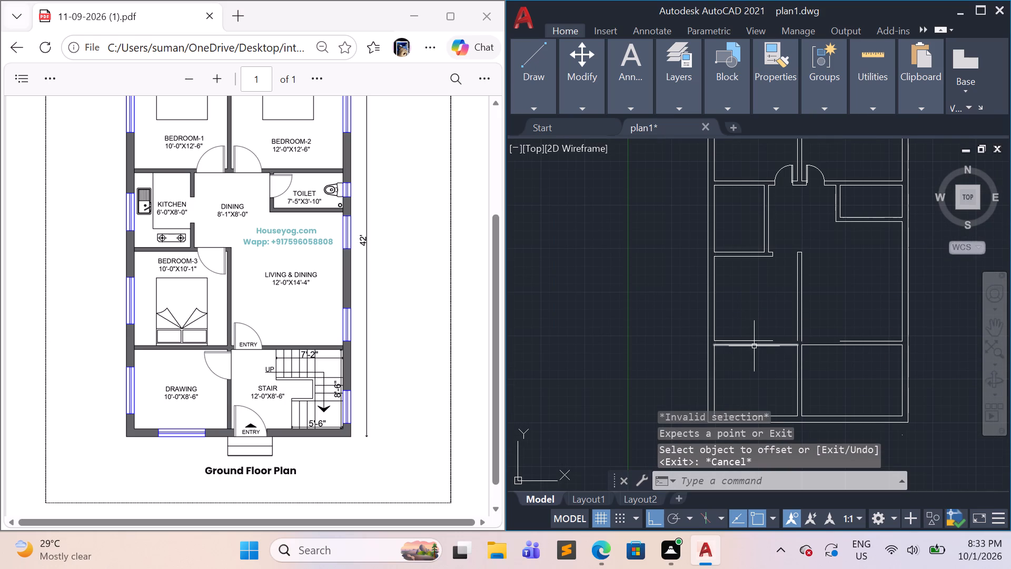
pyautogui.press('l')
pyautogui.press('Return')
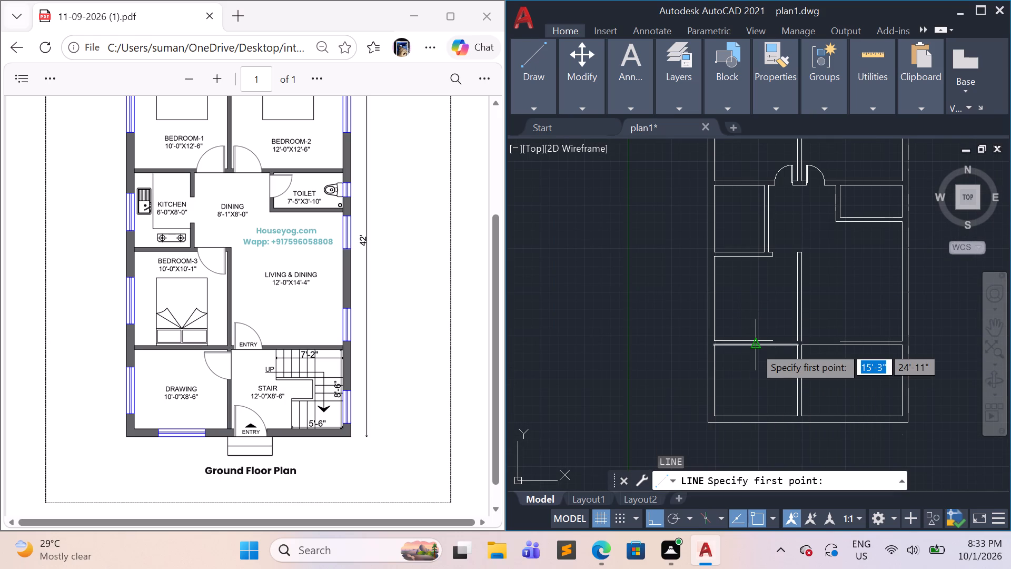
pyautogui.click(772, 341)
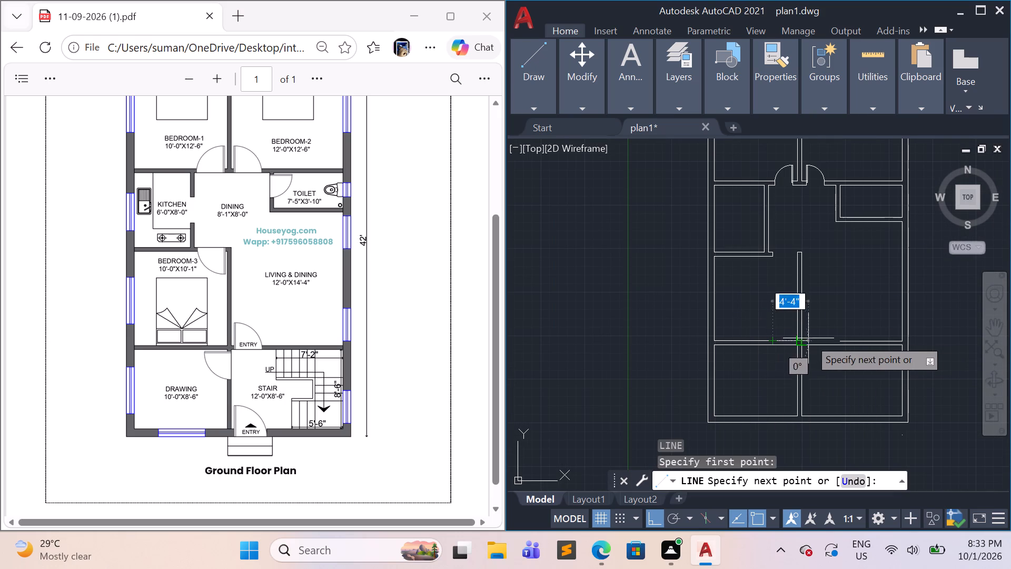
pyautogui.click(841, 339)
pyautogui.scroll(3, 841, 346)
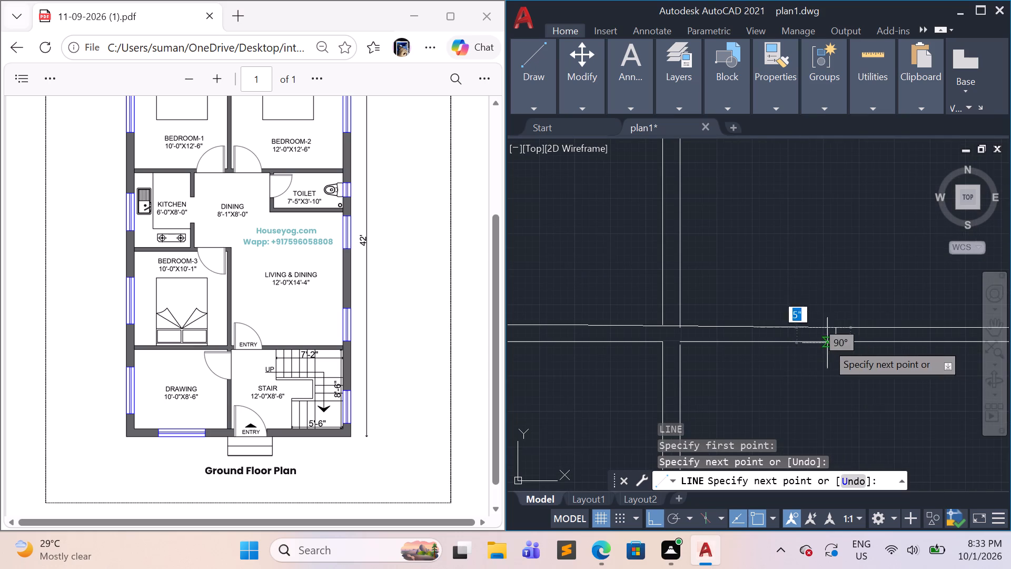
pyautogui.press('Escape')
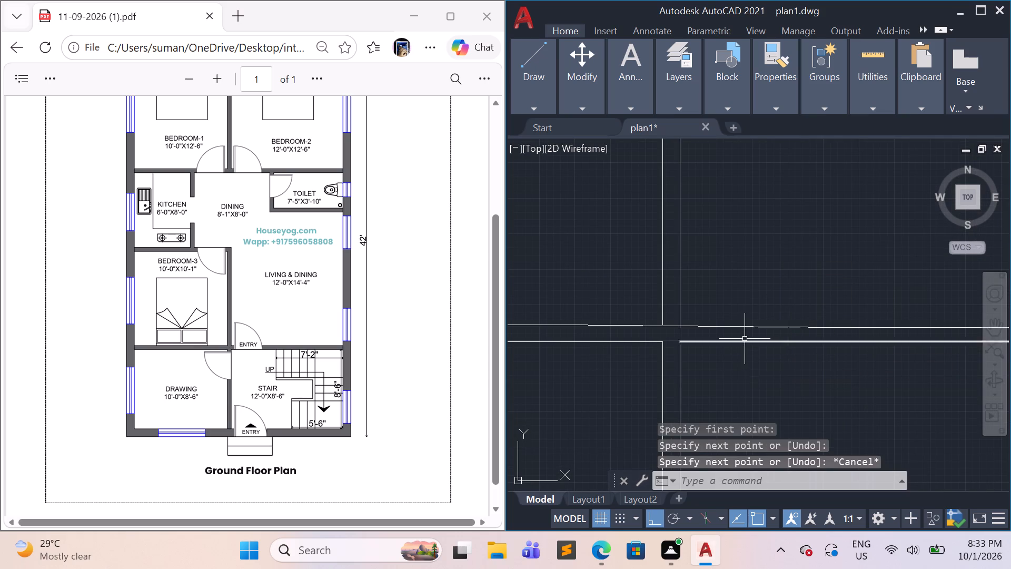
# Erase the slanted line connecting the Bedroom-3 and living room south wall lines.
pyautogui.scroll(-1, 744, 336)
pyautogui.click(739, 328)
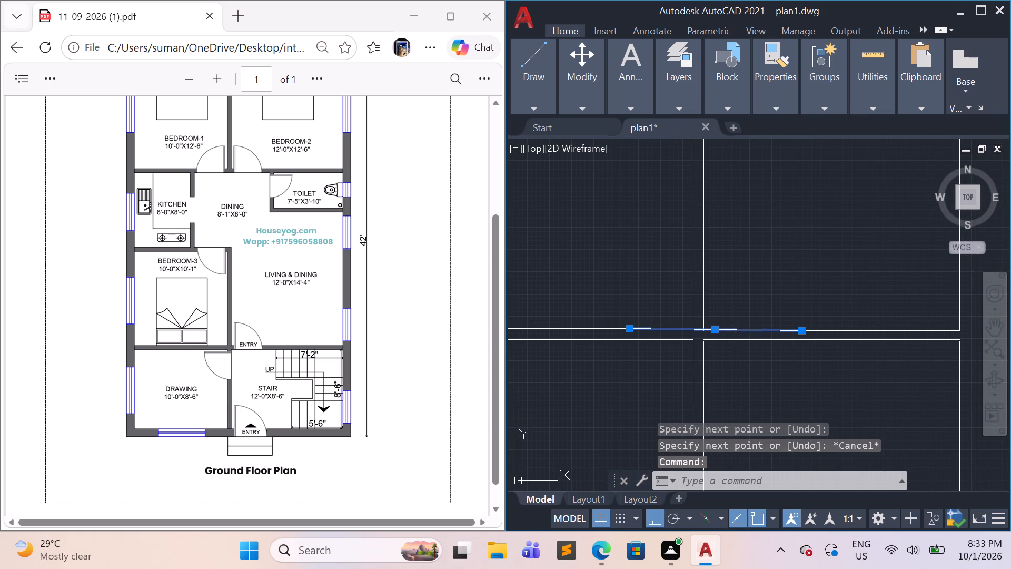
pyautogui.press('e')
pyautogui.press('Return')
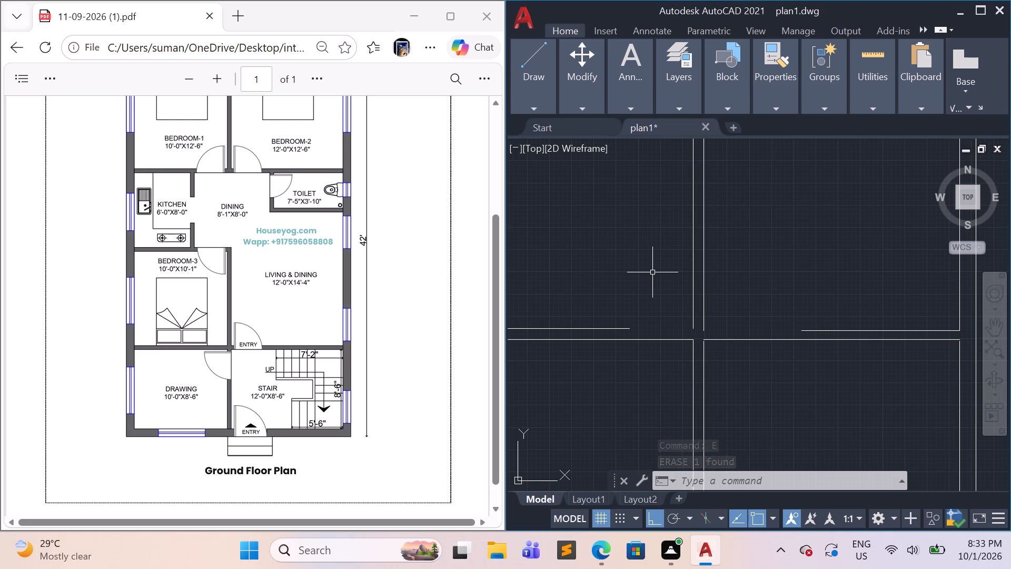
# Check the wall thickness between living room and stair, and between Bedroom-3 and drawing room, using temporary linear dimensions.
pyautogui.write('dli')
pyautogui.press('Return')
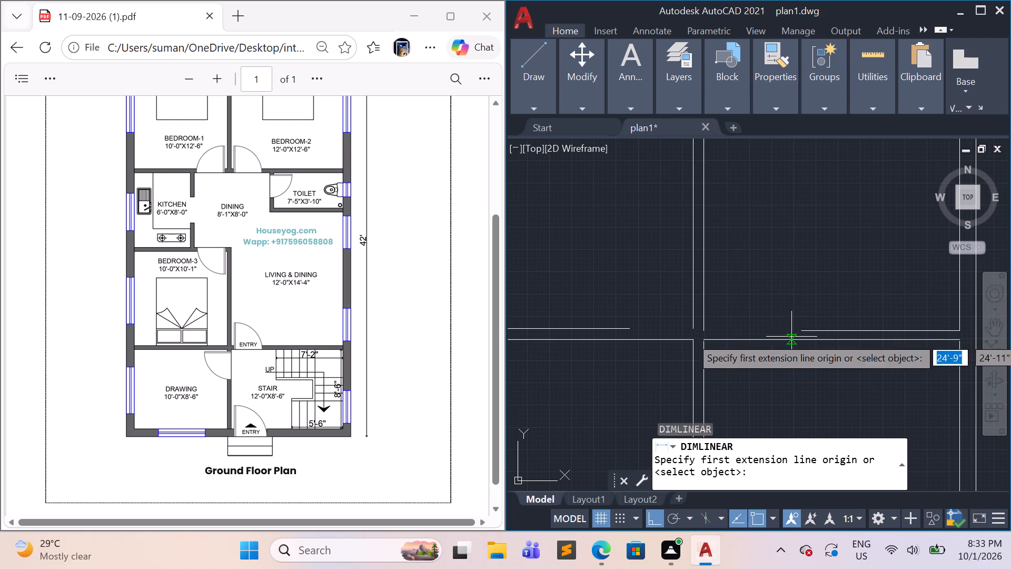
pyautogui.click(804, 330)
pyautogui.click(806, 340)
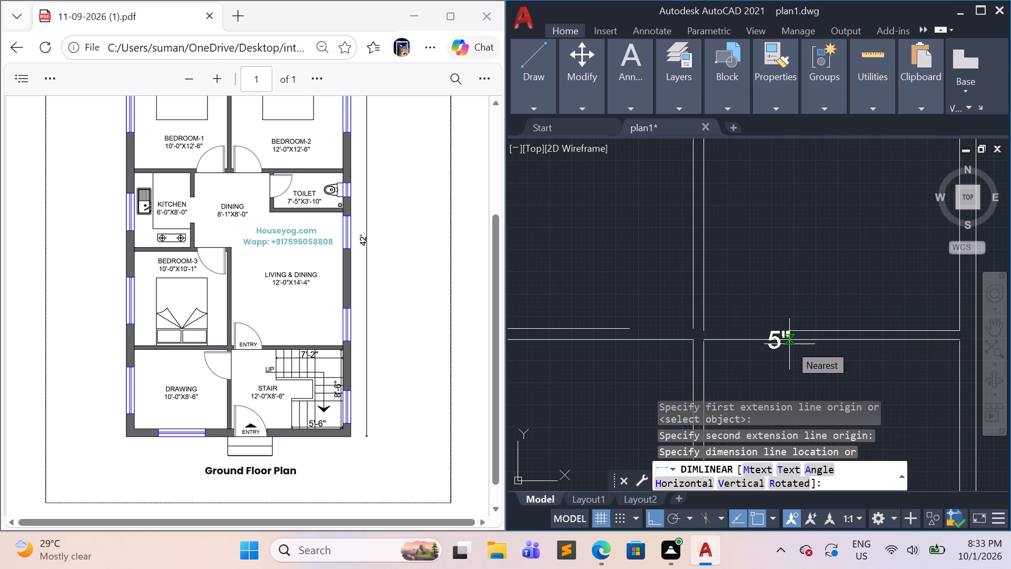
pyautogui.press('Escape')
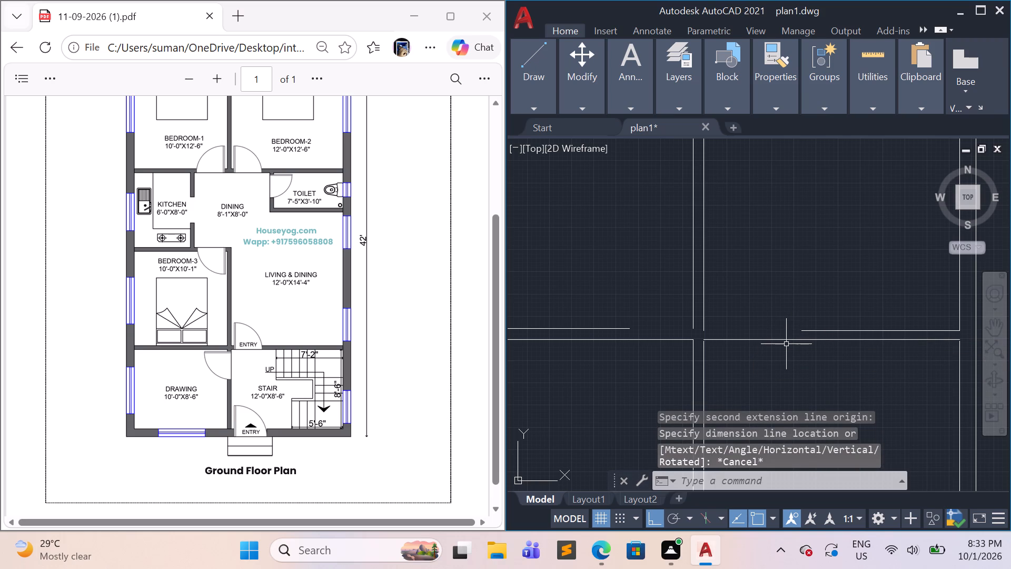
pyautogui.scroll(-3, 786, 344)
pyautogui.scroll(2, 794, 368)
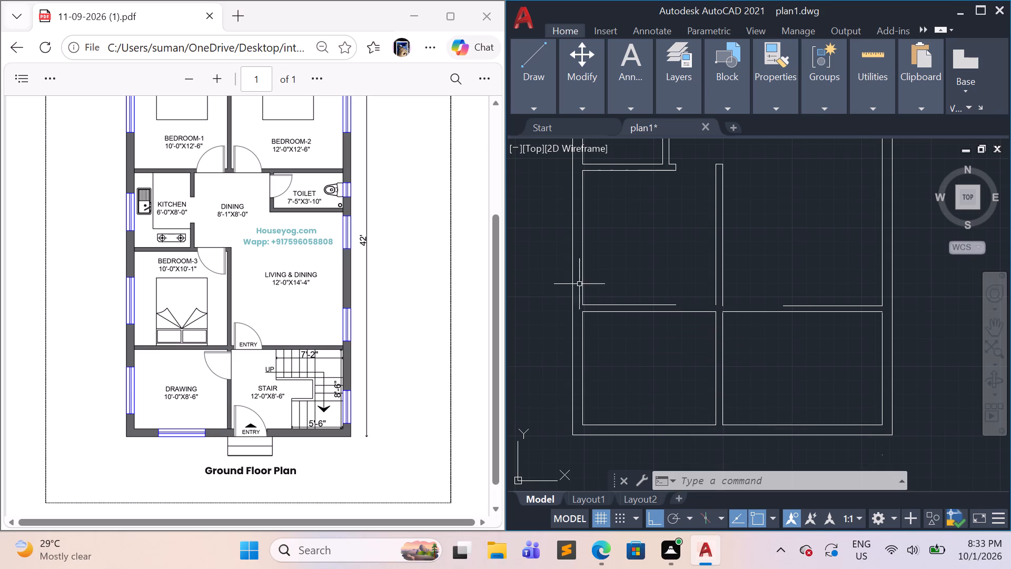
pyautogui.write('dli')
pyautogui.press('Return')
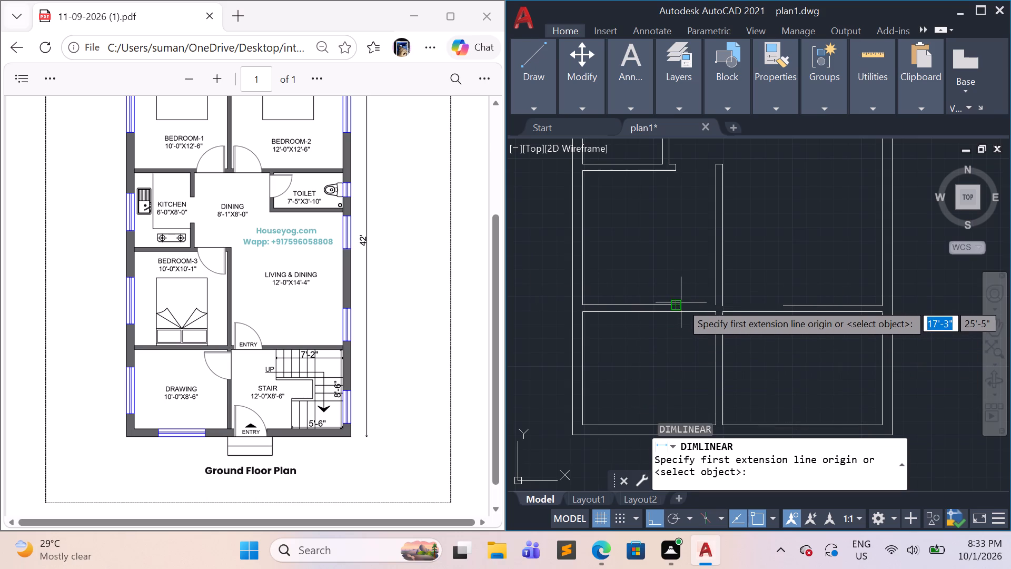
pyautogui.click(678, 302)
pyautogui.click(677, 310)
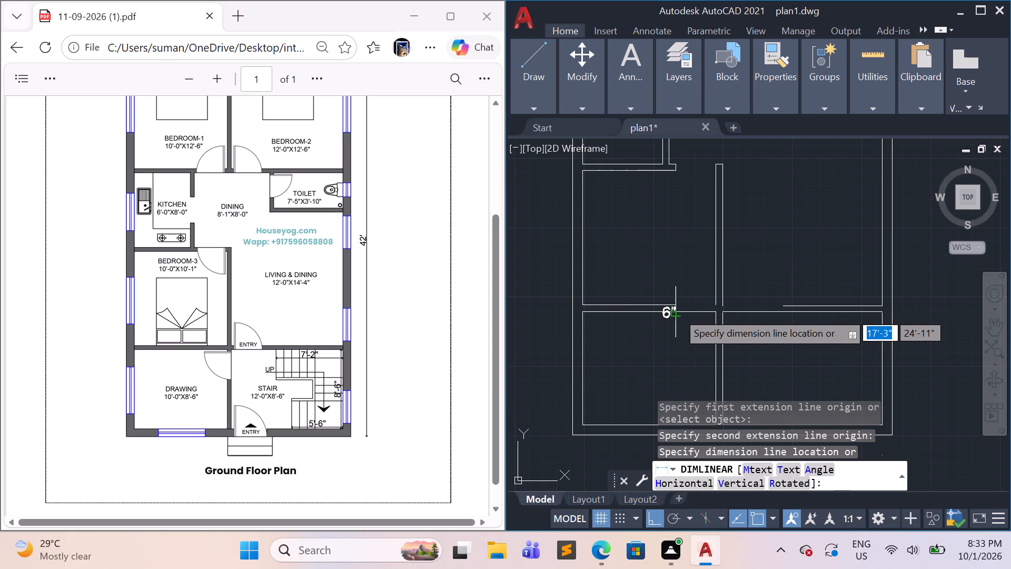
pyautogui.press('Escape')
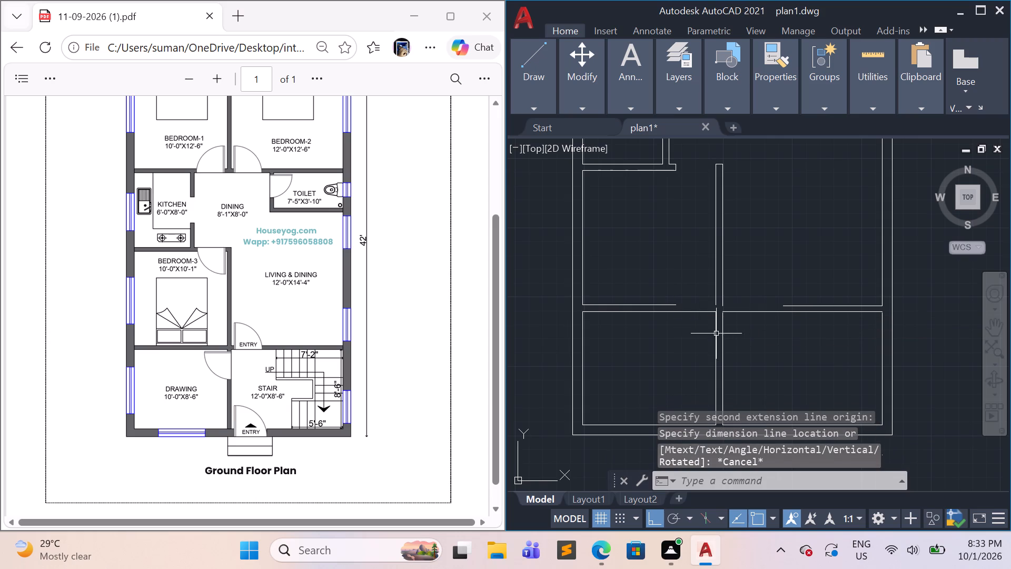
pyautogui.moveTo(773, 354); pyautogui.dragTo(728, 365, button='middle')
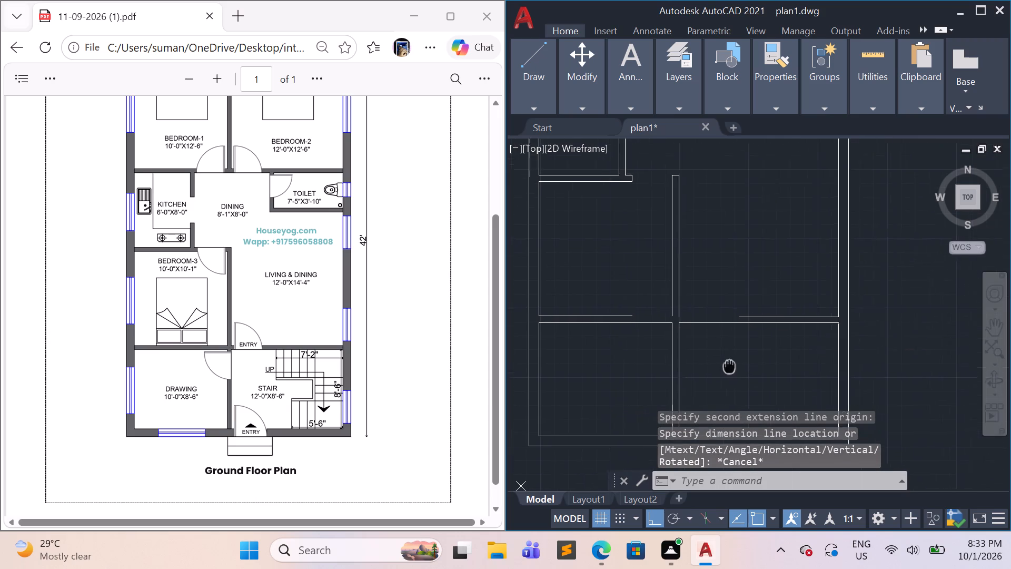
pyautogui.moveTo(728, 365); pyautogui.dragTo(684, 377, button='middle')
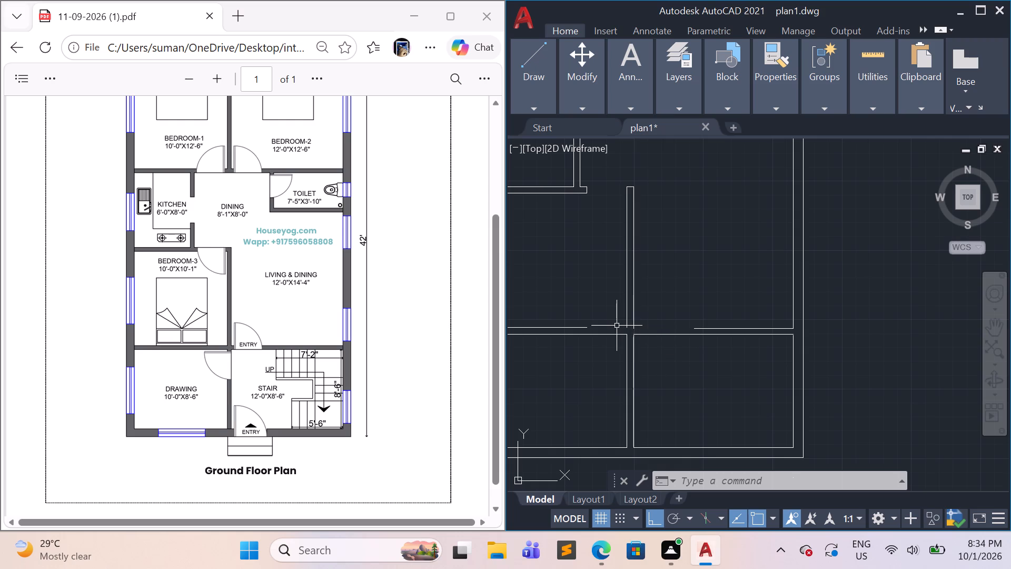
# Extend the wall lines around the Bedroom-3, living room, drawing room and stair junction until they meet.
pyautogui.write('ex')
pyautogui.press('Return')
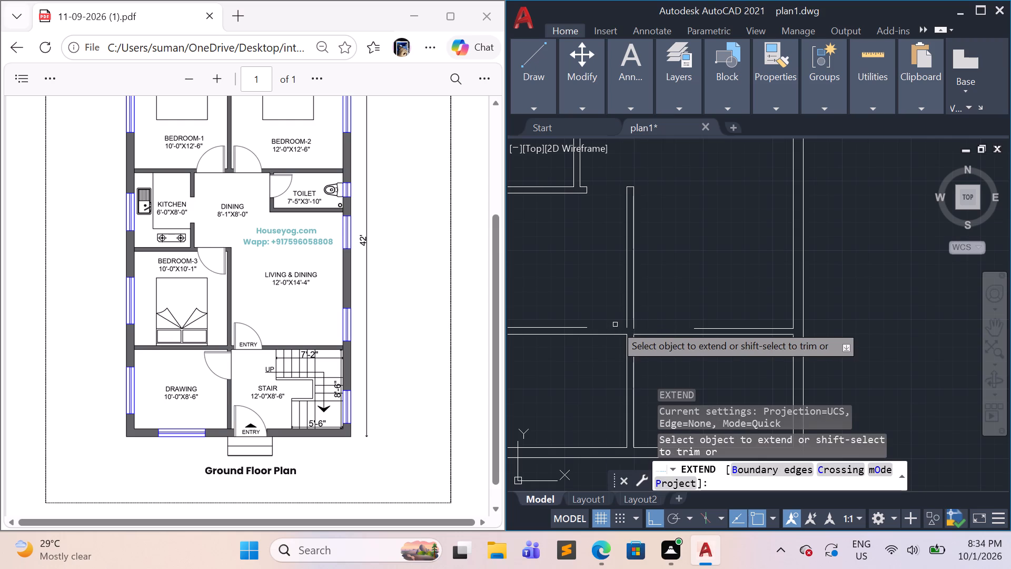
pyautogui.click(626, 321)
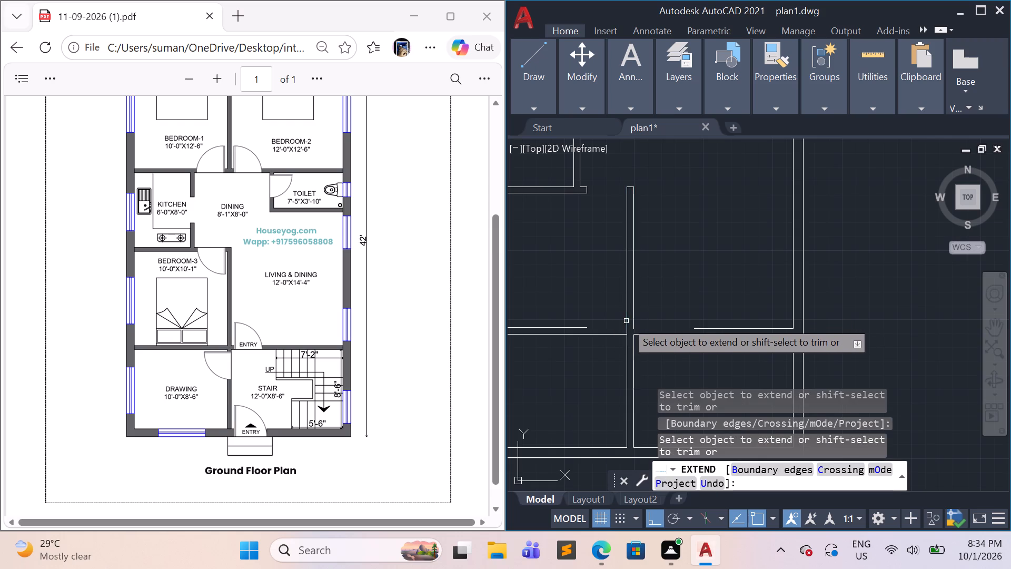
pyautogui.click(632, 323)
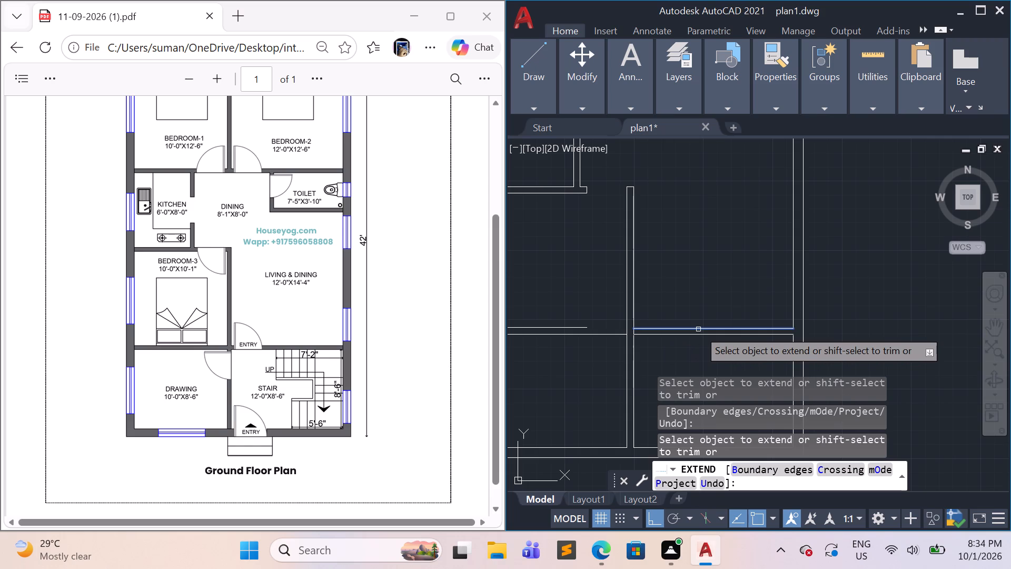
pyautogui.click(698, 329)
pyautogui.click(583, 328)
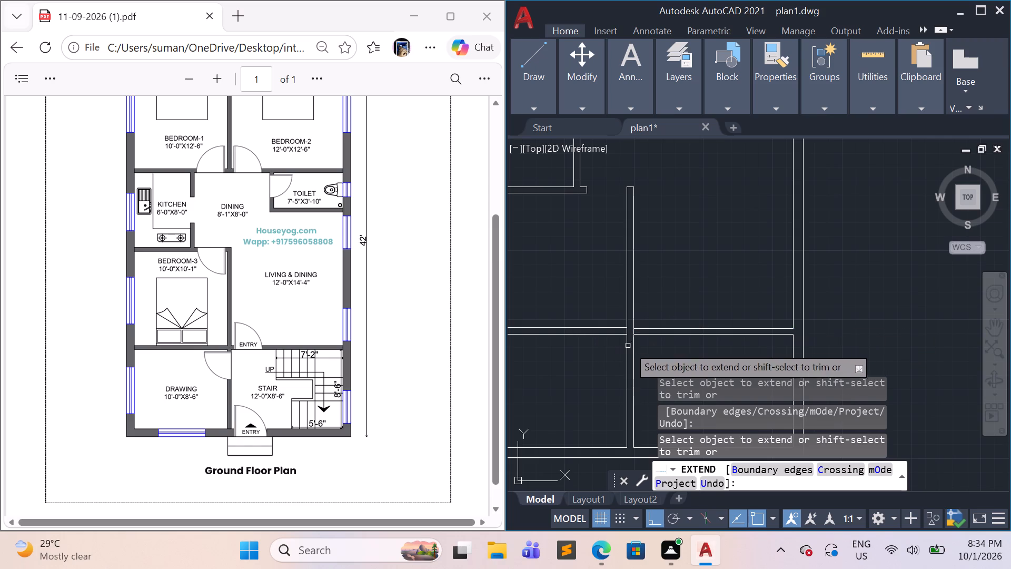
pyautogui.scroll(3, 638, 345)
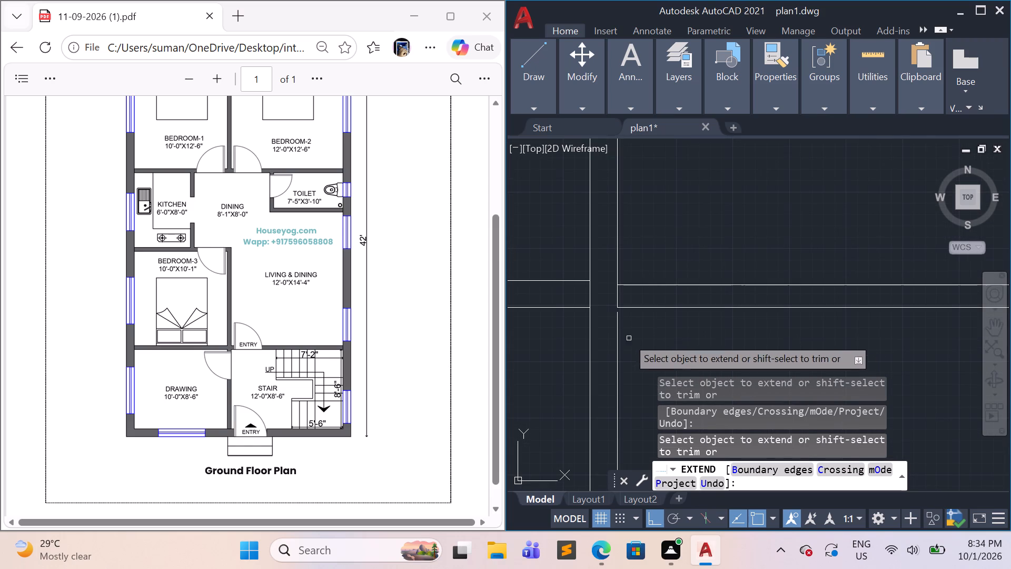
pyautogui.click(616, 321)
pyautogui.press('Escape')
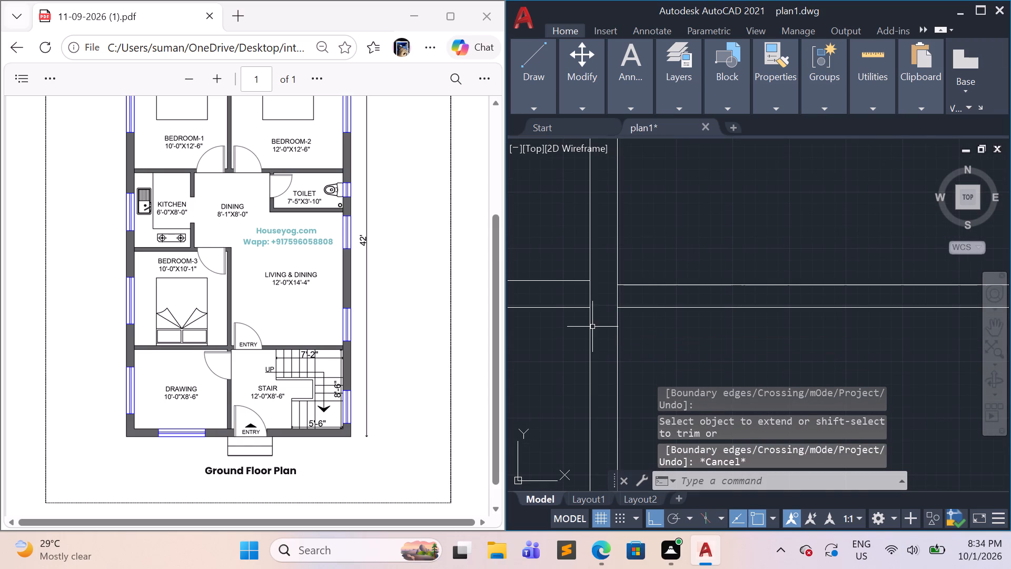
# Trim the two vertical partition line segments crossing the horizontal wall thickness at the four-room junction.
pyautogui.write('tr')
pyautogui.press('Return')
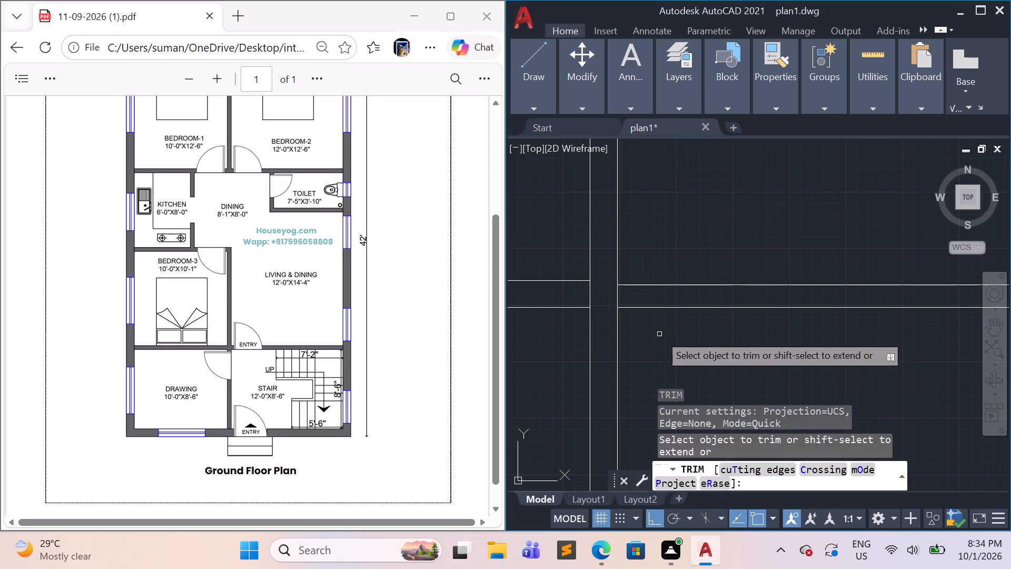
pyautogui.moveTo(572, 297); pyautogui.dragTo(628, 299)
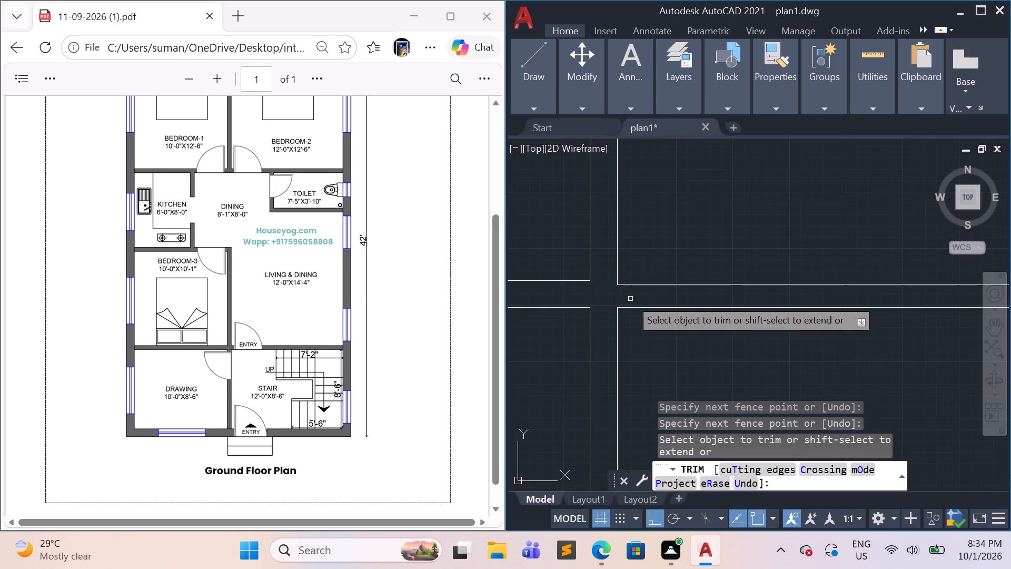
pyautogui.scroll(-3, 648, 354)
pyautogui.moveTo(690, 387); pyautogui.dragTo(778, 303, button='middle')
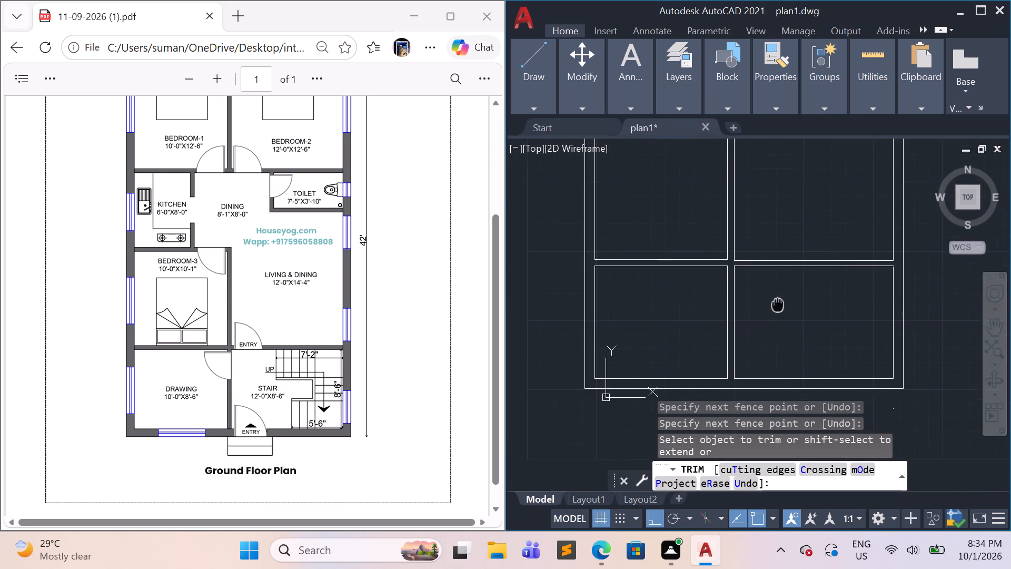
pyautogui.moveTo(778, 303); pyautogui.dragTo(739, 323, button='middle')
pyautogui.moveTo(757, 335); pyautogui.dragTo(757, 341, button='middle')
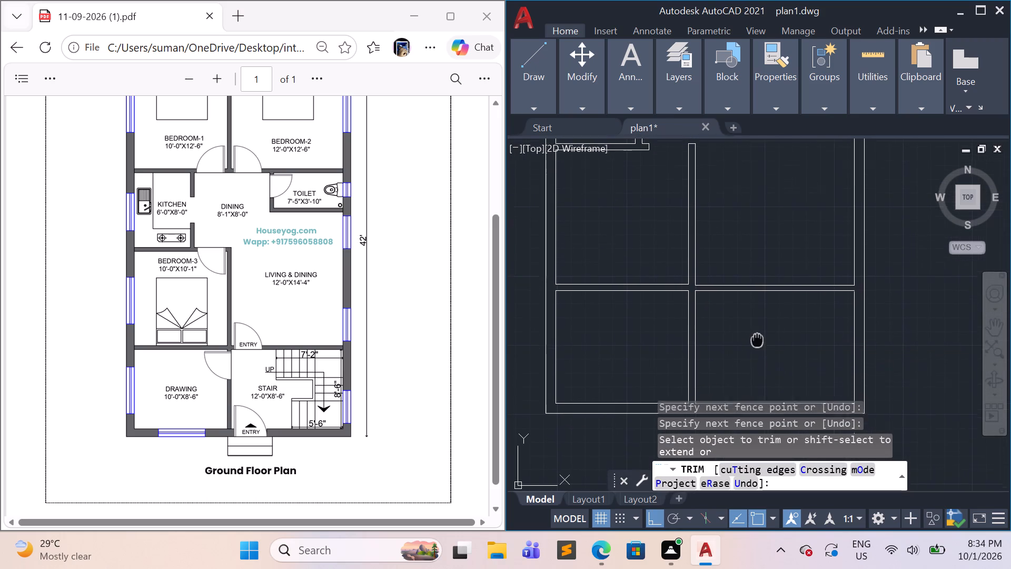
pyautogui.moveTo(757, 341); pyautogui.dragTo(703, 353, button='middle')
pyautogui.press('Escape')
pyautogui.press('Escape')
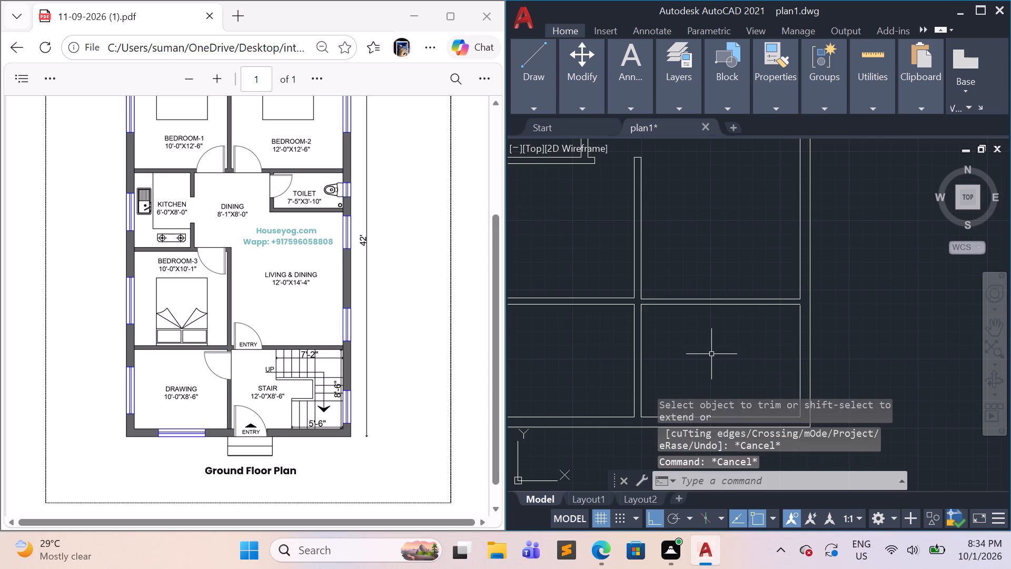
# Copy the Bedroom-2 door straight down onto the wall between the living room and stair as the inner entry door.
pyautogui.moveTo(696, 355); pyautogui.dragTo(637, 358, button='middle')
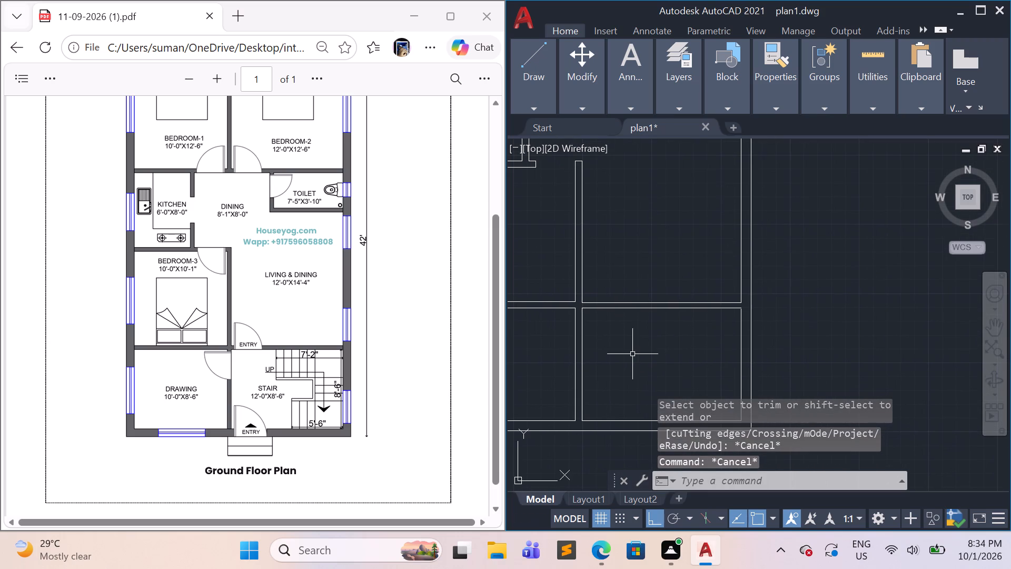
pyautogui.scroll(-1, 632, 354)
pyautogui.moveTo(760, 330); pyautogui.dragTo(767, 351, button='middle')
pyautogui.scroll(-1, 762, 340)
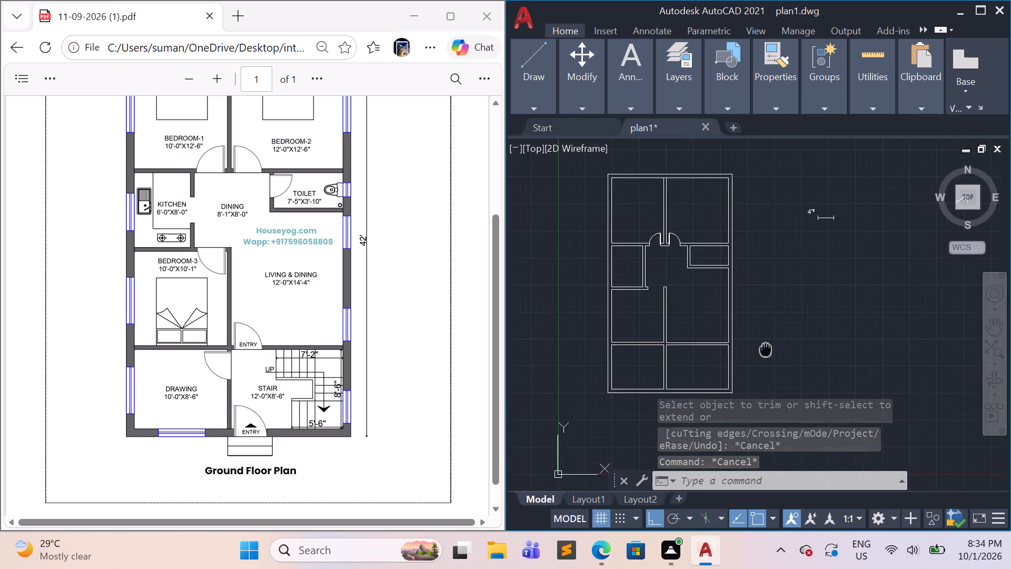
pyautogui.moveTo(767, 351); pyautogui.dragTo(795, 320, button='middle')
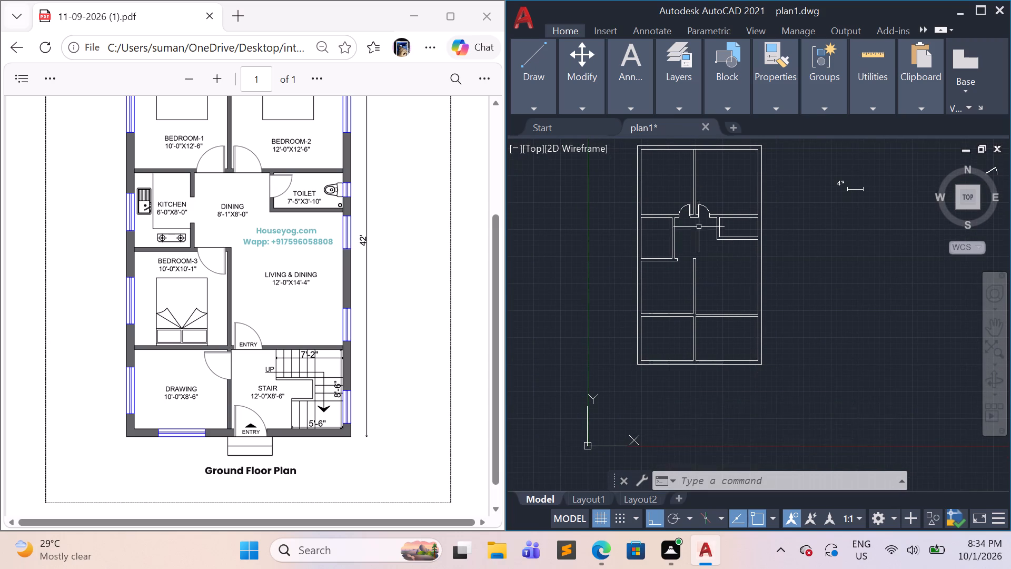
pyautogui.scroll(3, 699, 225)
pyautogui.click(695, 162)
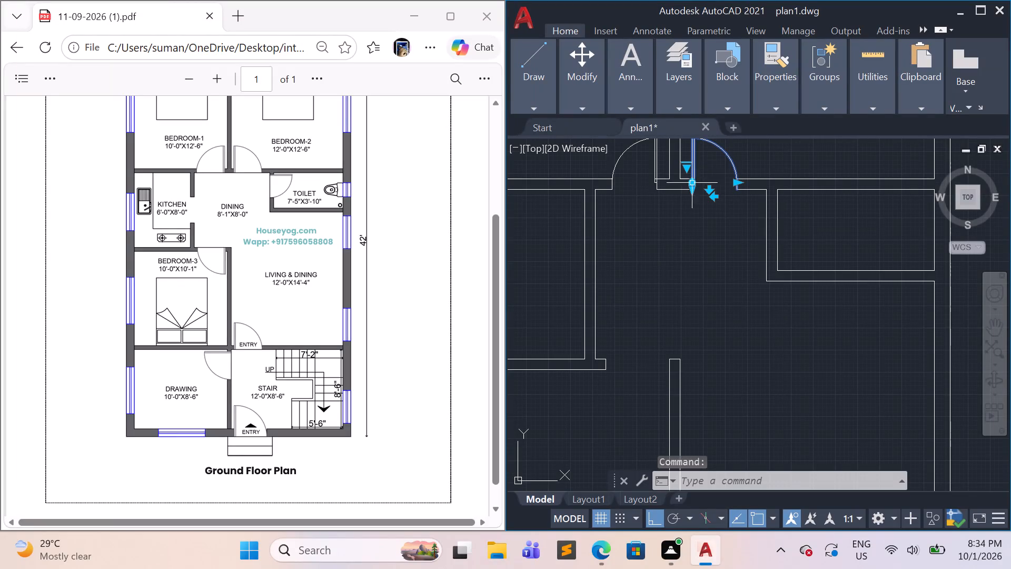
pyautogui.write('co')
pyautogui.press('Return')
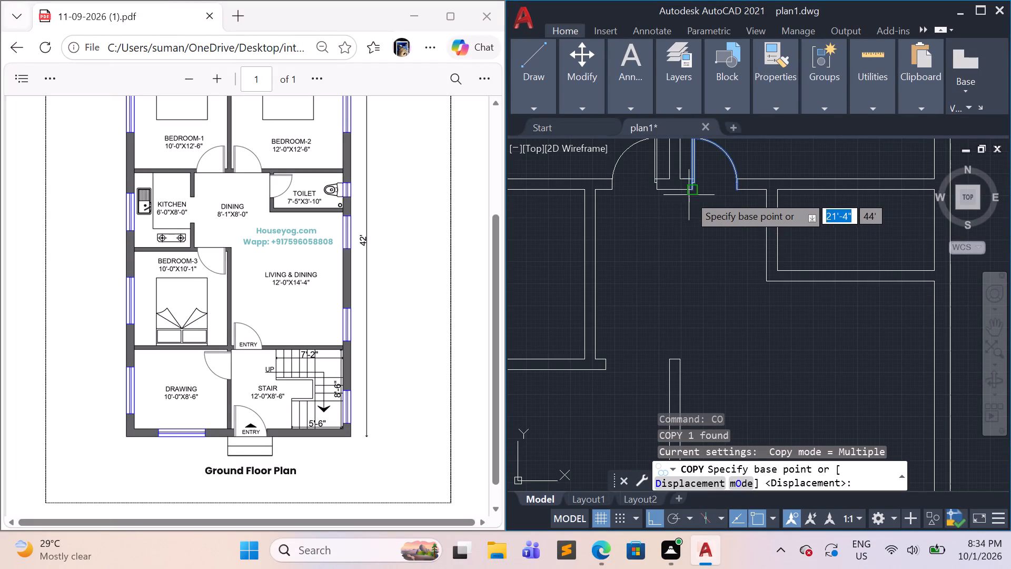
pyautogui.click(691, 190)
pyautogui.scroll(-4, 731, 268)
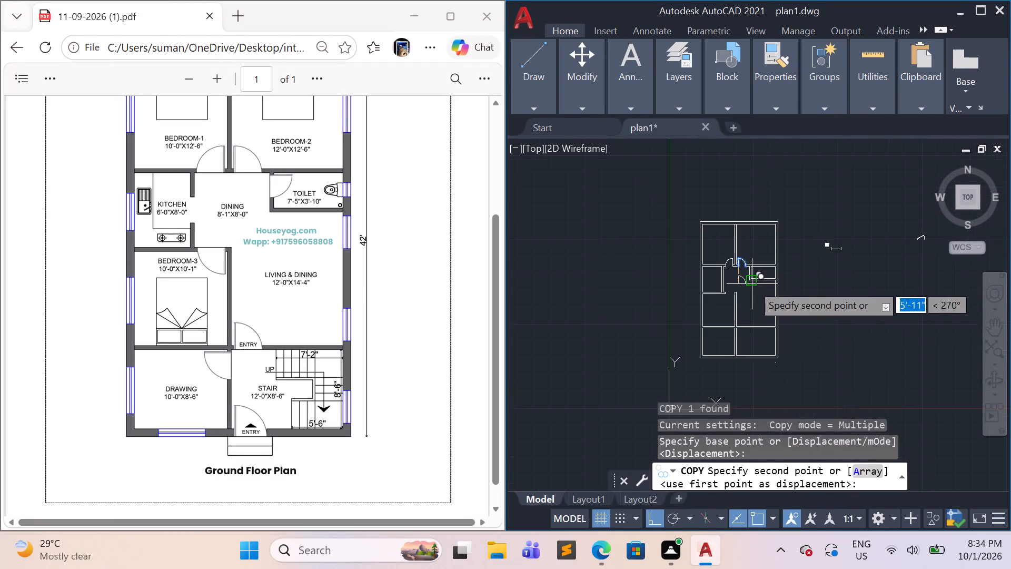
pyautogui.scroll(2, 752, 364)
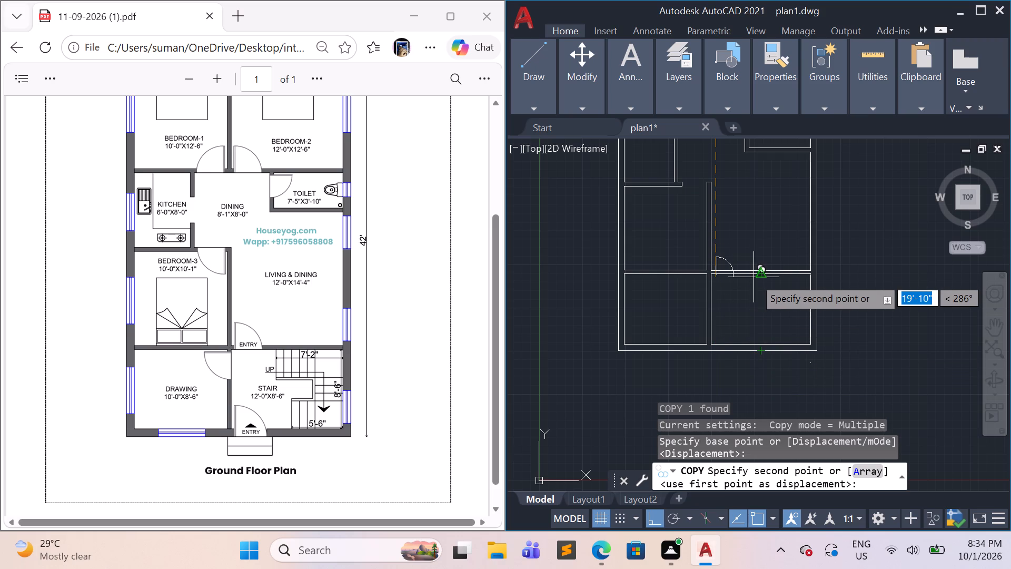
pyautogui.scroll(3, 754, 279)
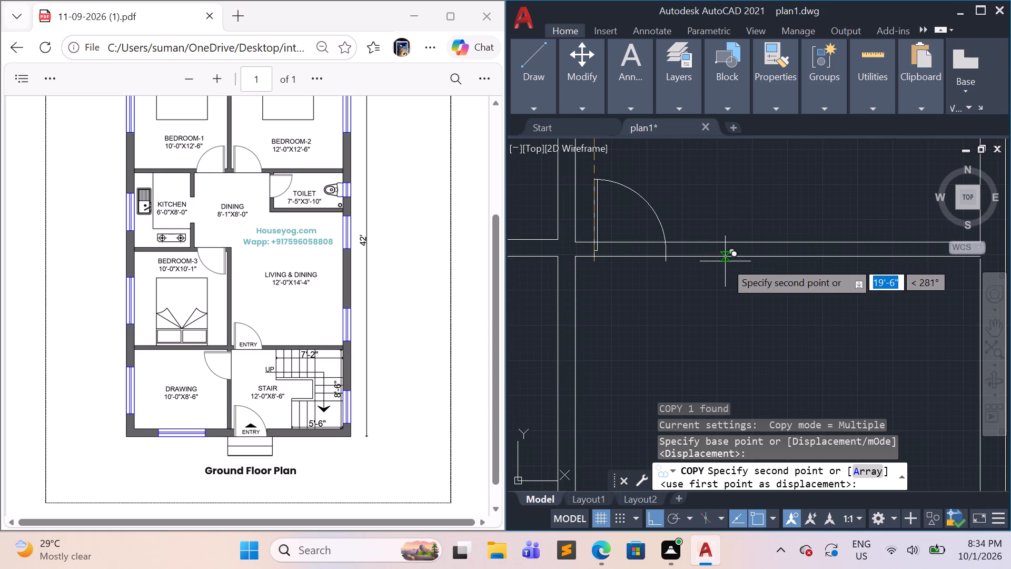
pyautogui.click(587, 261)
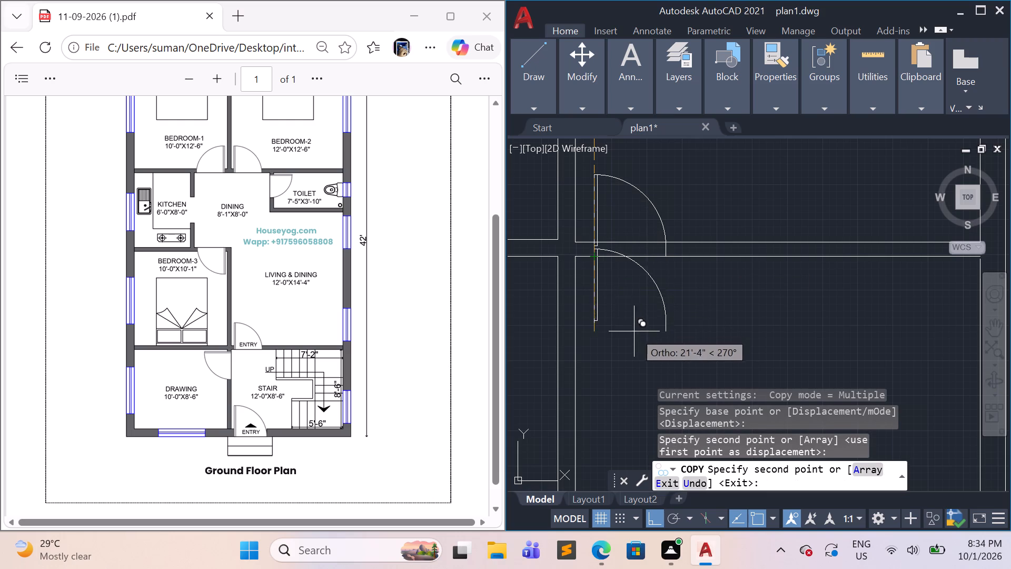
# Place a second copy of the door on the outer south wall of the stair room as the main entry.
pyautogui.scroll(-3, 635, 333)
pyautogui.scroll(2, 639, 384)
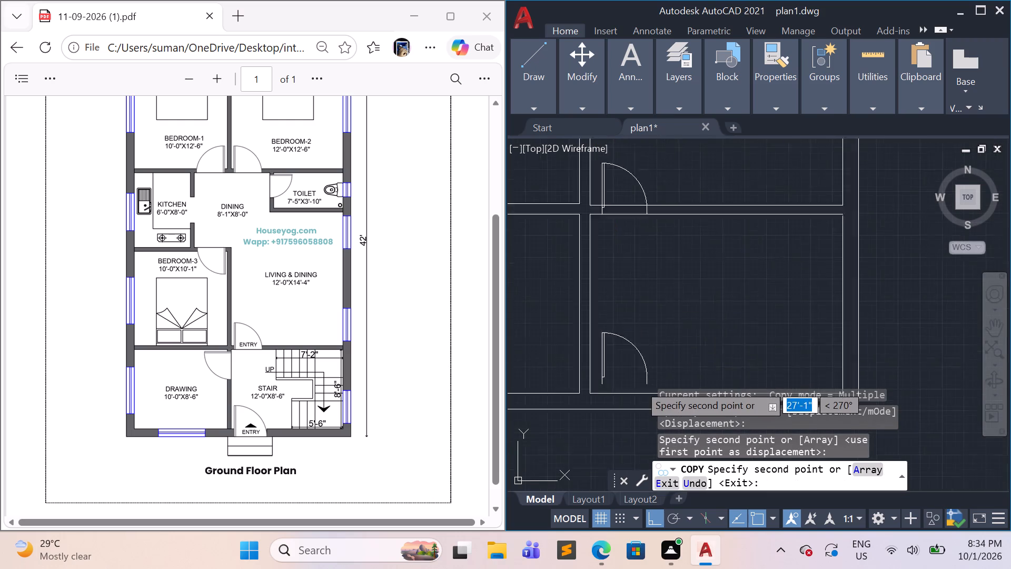
pyautogui.scroll(2, 639, 384)
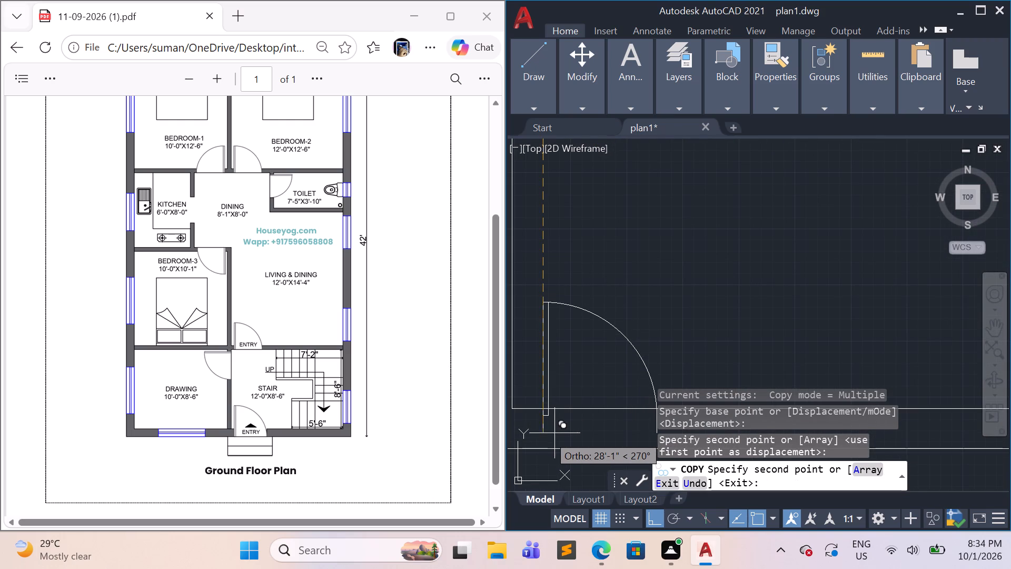
pyautogui.moveTo(539, 437); pyautogui.dragTo(675, 301, button='middle')
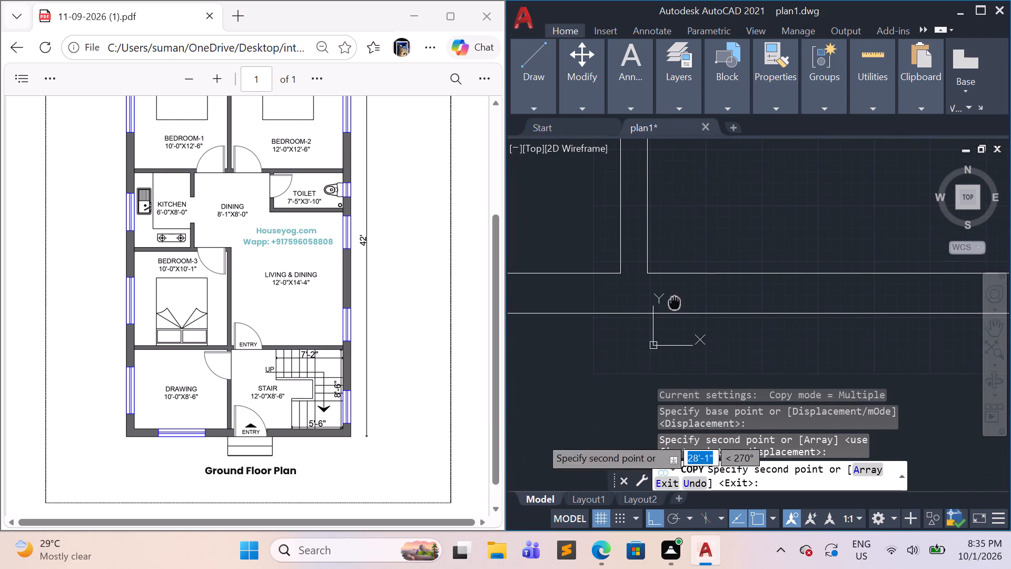
pyautogui.moveTo(675, 301); pyautogui.dragTo(675, 301, button='middle')
pyautogui.click(681, 309)
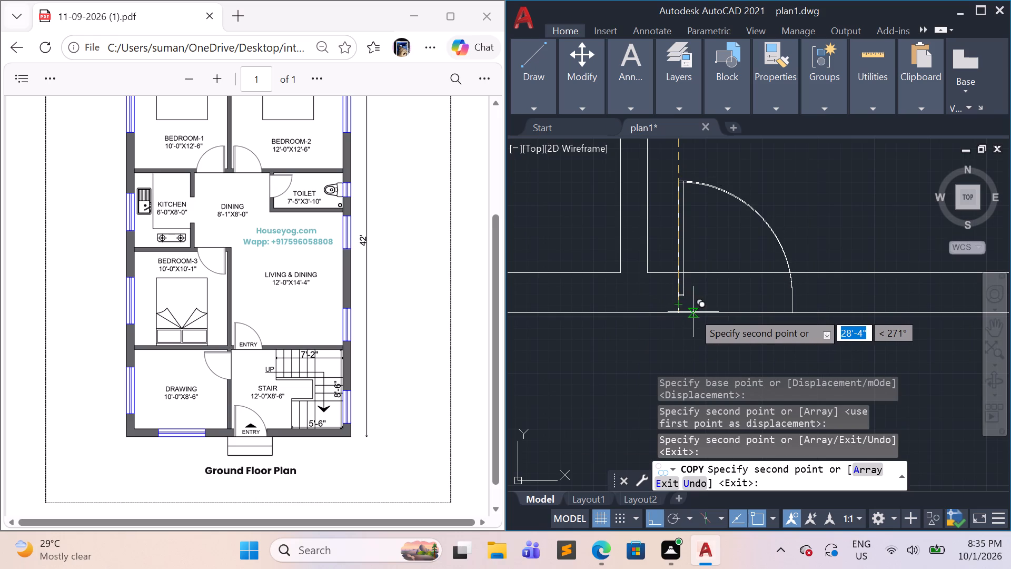
pyautogui.scroll(-2, 705, 318)
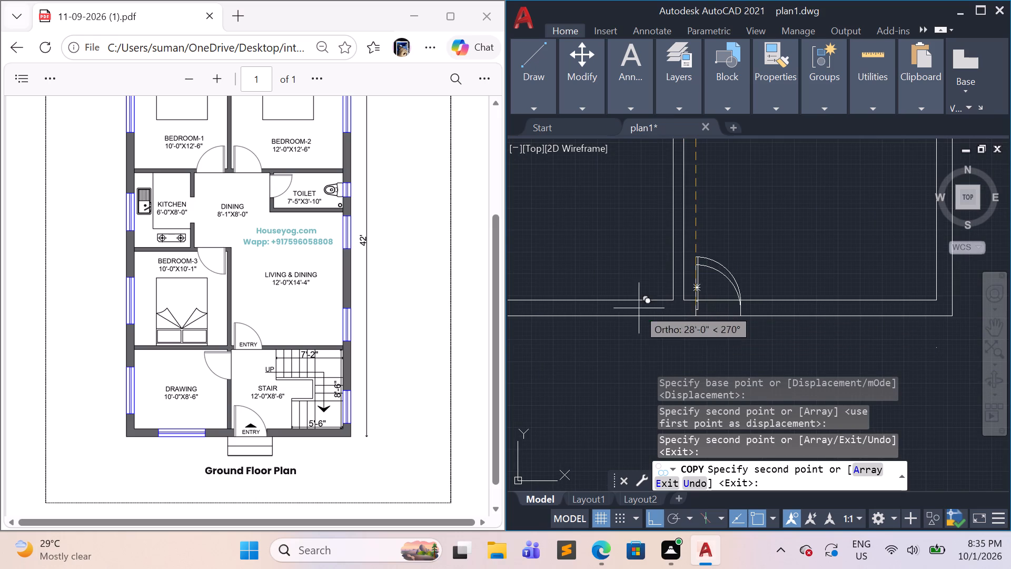
pyautogui.press('Escape')
# Trim the wall lines across both entry door openings, in the outer south wall and the living room–stair wall.
pyautogui.scroll(1, 707, 331)
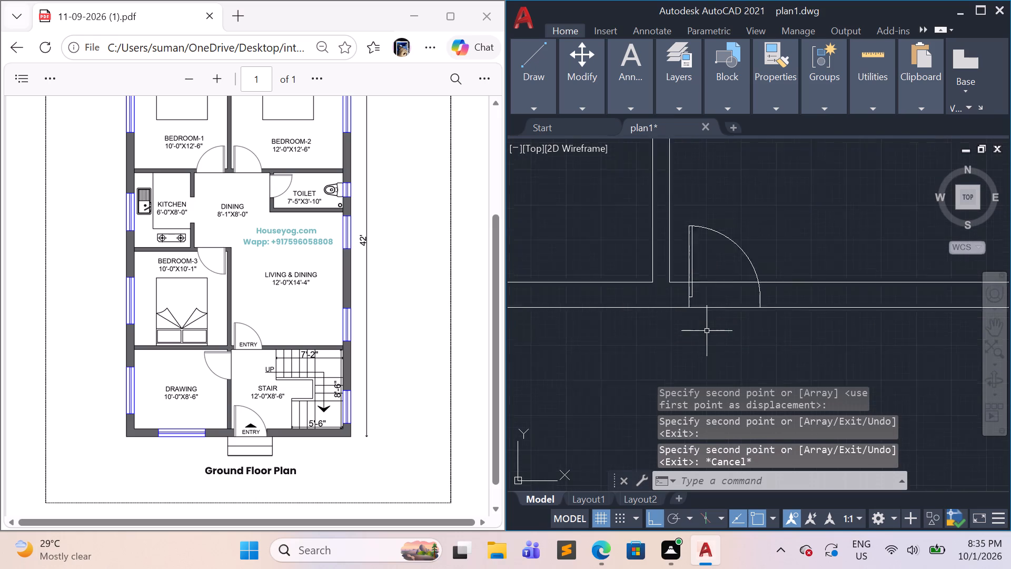
pyautogui.scroll(1, 707, 331)
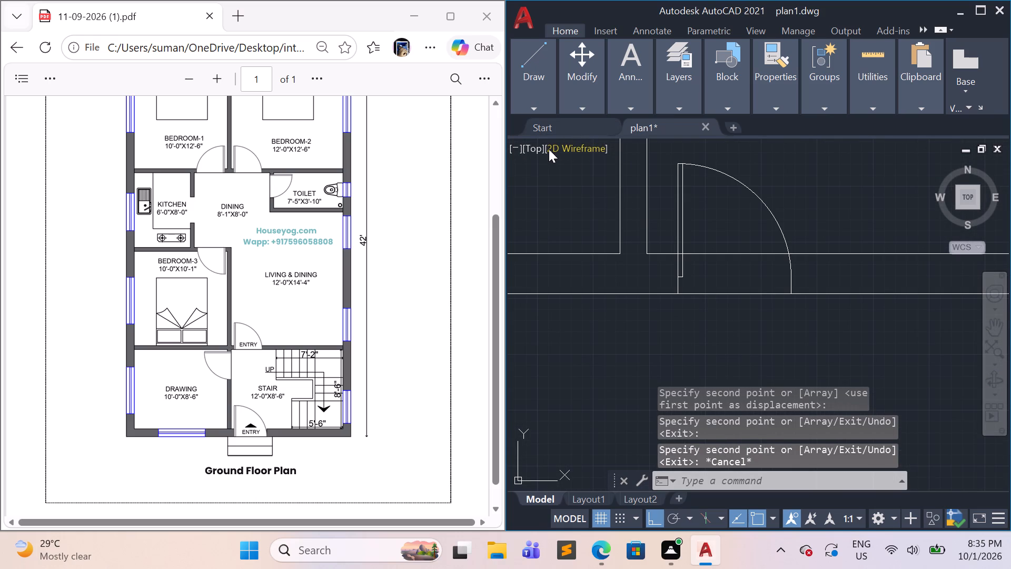
pyautogui.write('tr')
pyautogui.press('Return')
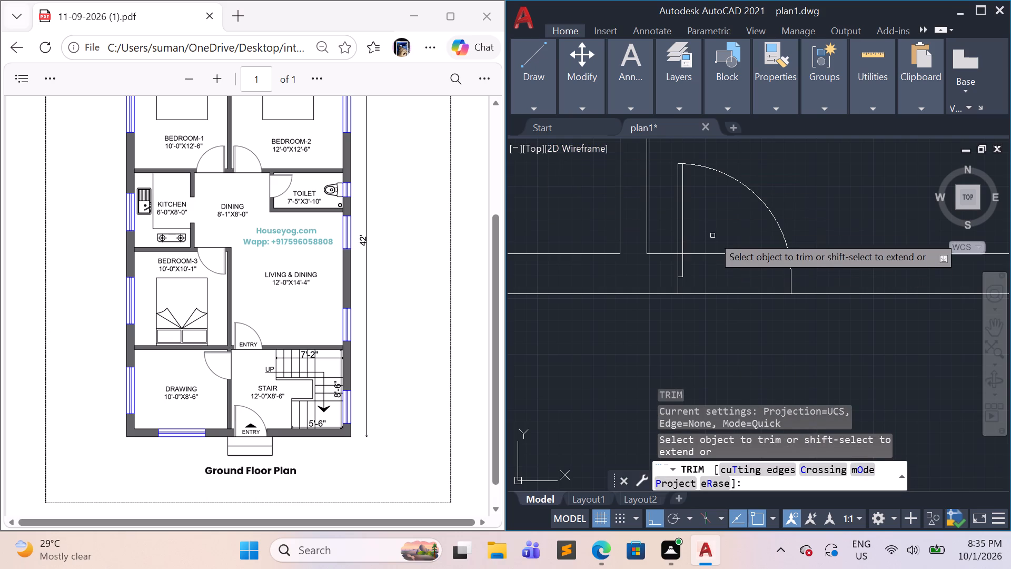
pyautogui.moveTo(712, 234); pyautogui.dragTo(724, 302)
pyautogui.scroll(-3, 734, 318)
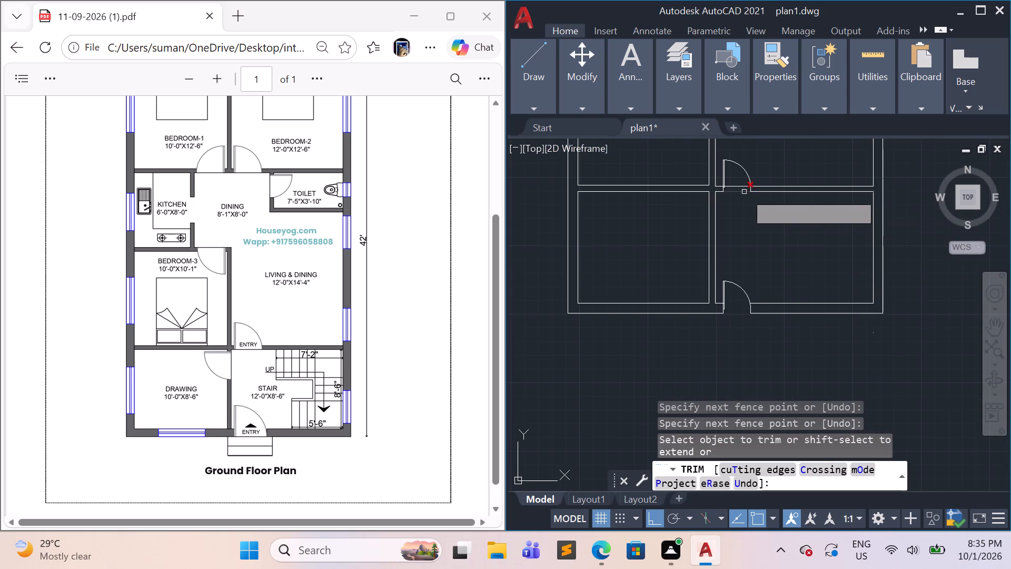
pyautogui.moveTo(734, 175); pyautogui.dragTo(740, 208)
pyautogui.scroll(1, 778, 235)
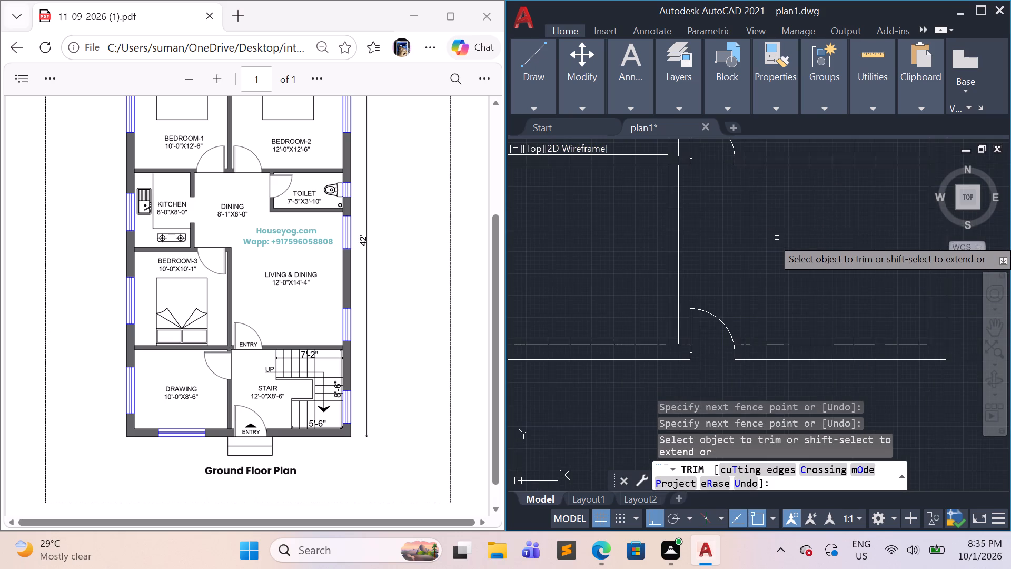
pyautogui.scroll(-1, 776, 238)
pyautogui.moveTo(775, 259); pyautogui.dragTo(738, 319, button='middle')
pyautogui.scroll(-1, 737, 317)
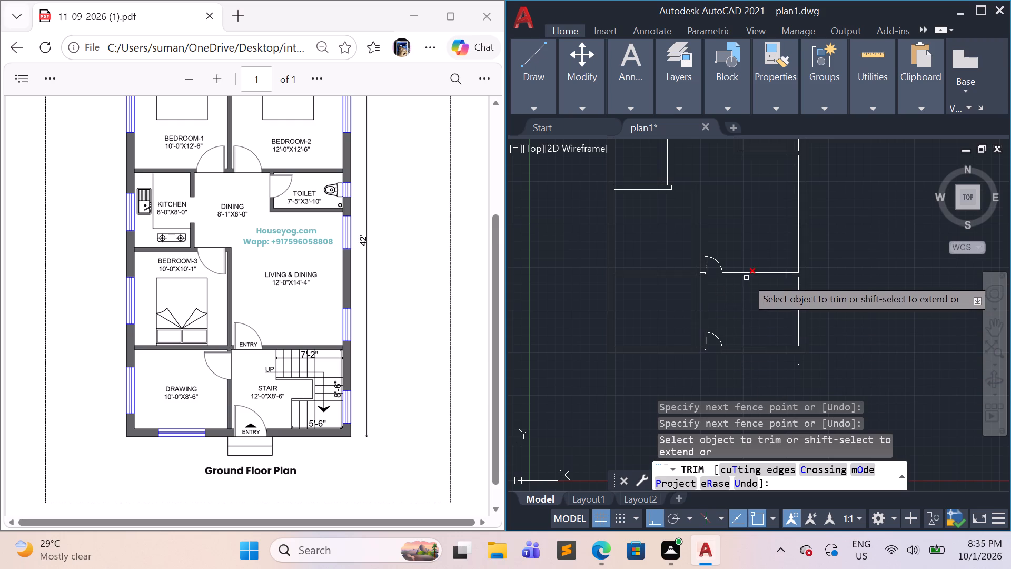
pyautogui.press('Escape')
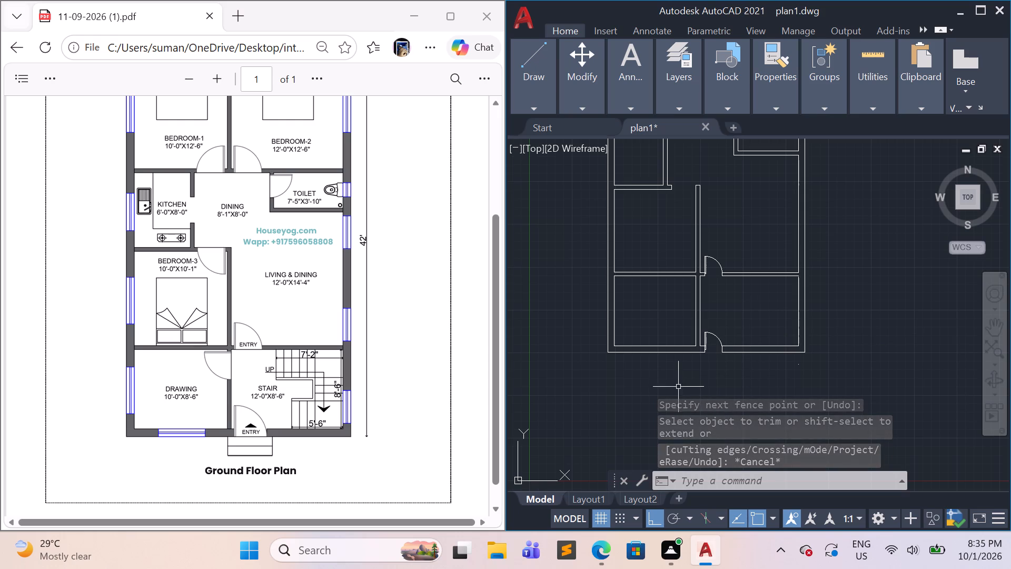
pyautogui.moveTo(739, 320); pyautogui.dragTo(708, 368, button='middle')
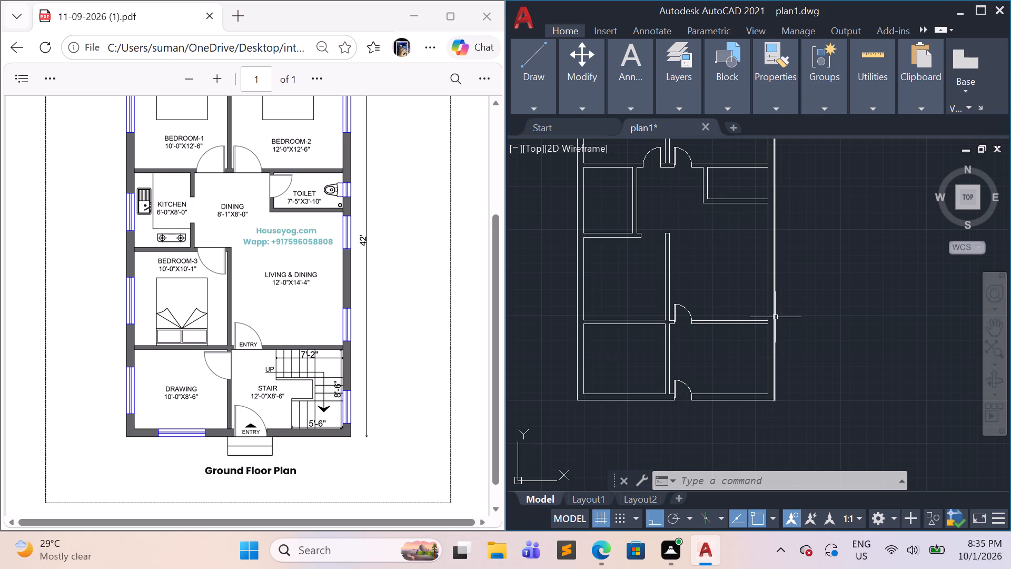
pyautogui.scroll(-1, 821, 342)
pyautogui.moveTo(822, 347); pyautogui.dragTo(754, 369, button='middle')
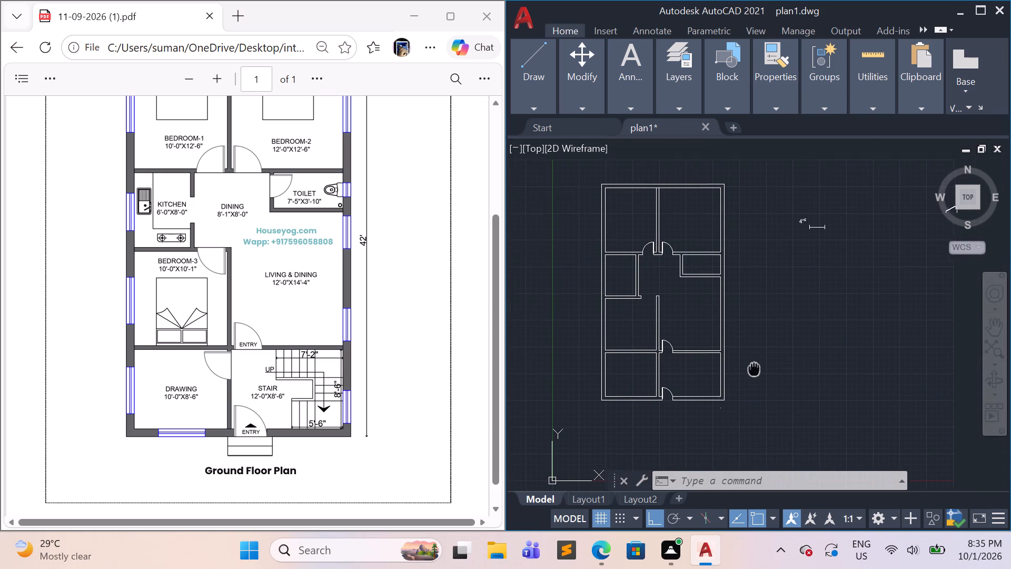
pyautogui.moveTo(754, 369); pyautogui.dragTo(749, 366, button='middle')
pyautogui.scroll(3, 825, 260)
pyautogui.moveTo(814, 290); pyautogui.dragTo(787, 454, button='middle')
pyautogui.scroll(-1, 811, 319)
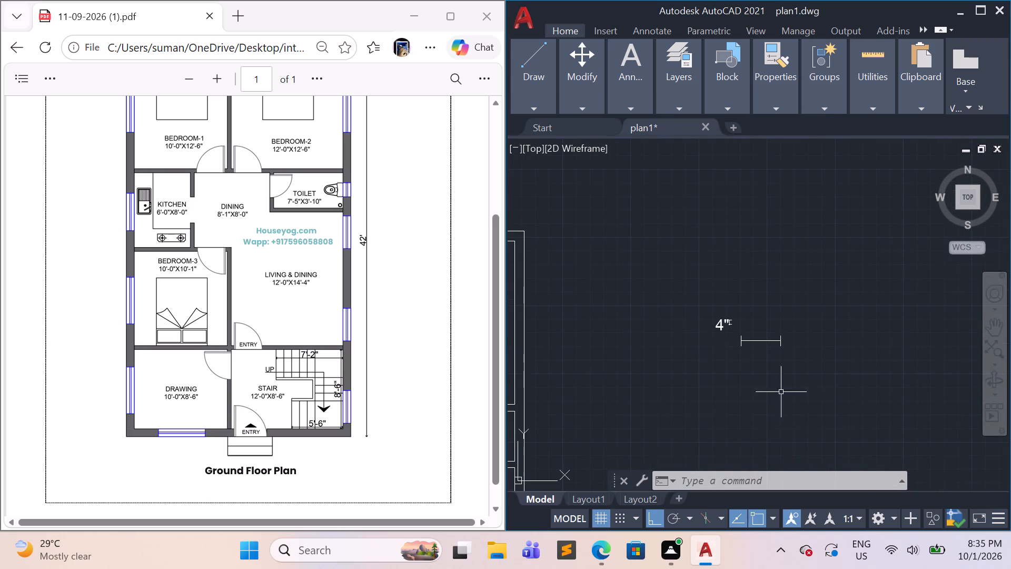
# Erase the 4" dimension beside the separate window symbol drawn outside the plan.
pyautogui.click(728, 338)
pyautogui.click(710, 306)
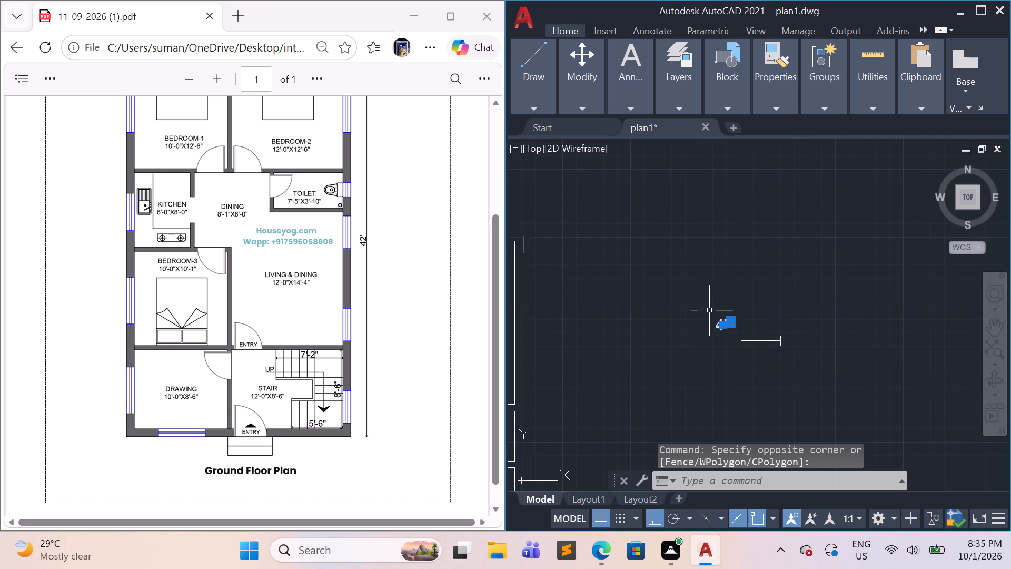
pyautogui.press('e')
pyautogui.press('Return')
# Measure the height of the window symbol's left end line with a linear dimension.
pyautogui.scroll(-1, 717, 324)
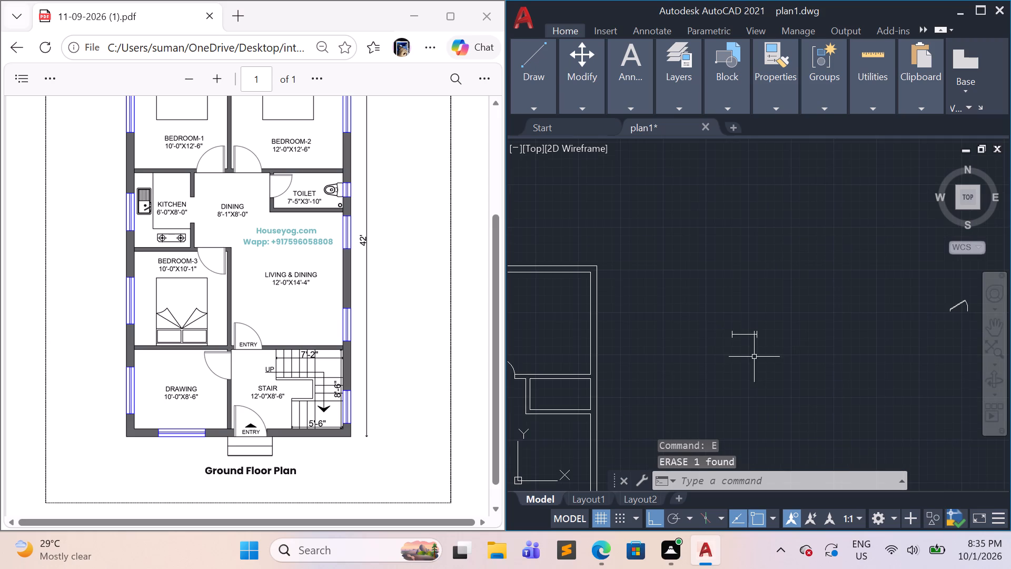
pyautogui.scroll(2, 734, 348)
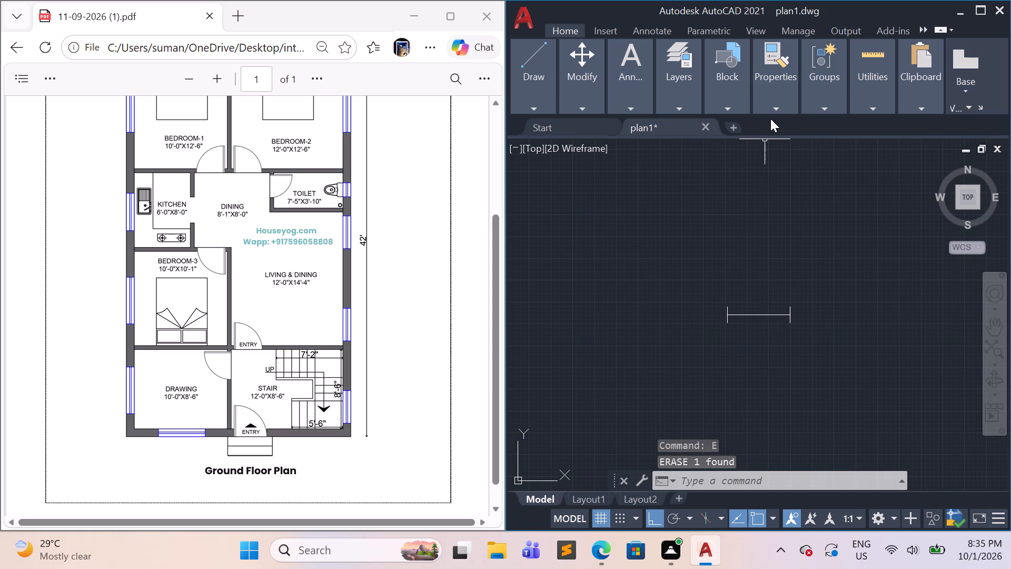
pyautogui.write('dli')
pyautogui.press('Return')
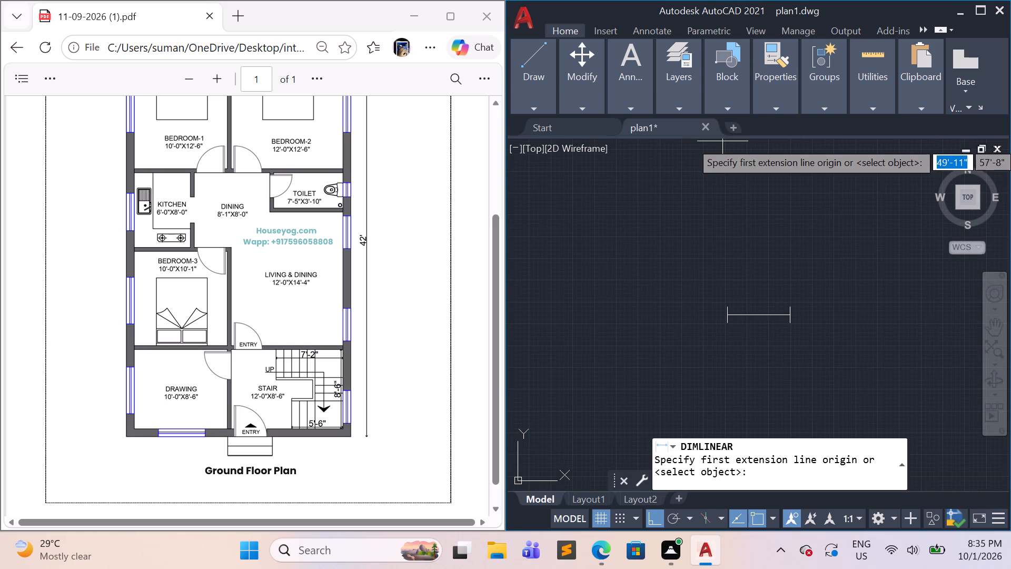
pyautogui.click(721, 307)
pyautogui.click(729, 323)
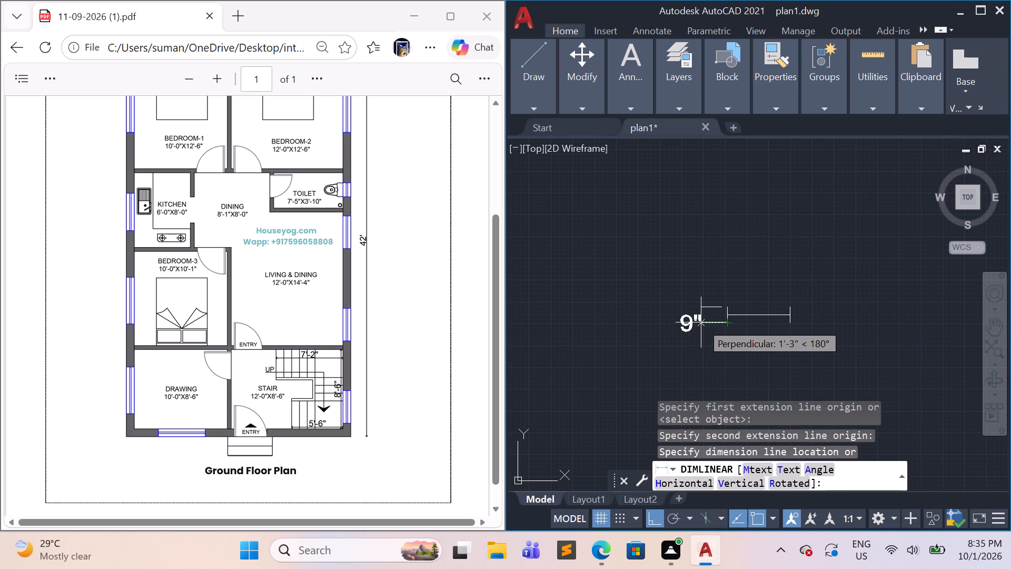
pyautogui.scroll(1, 703, 321)
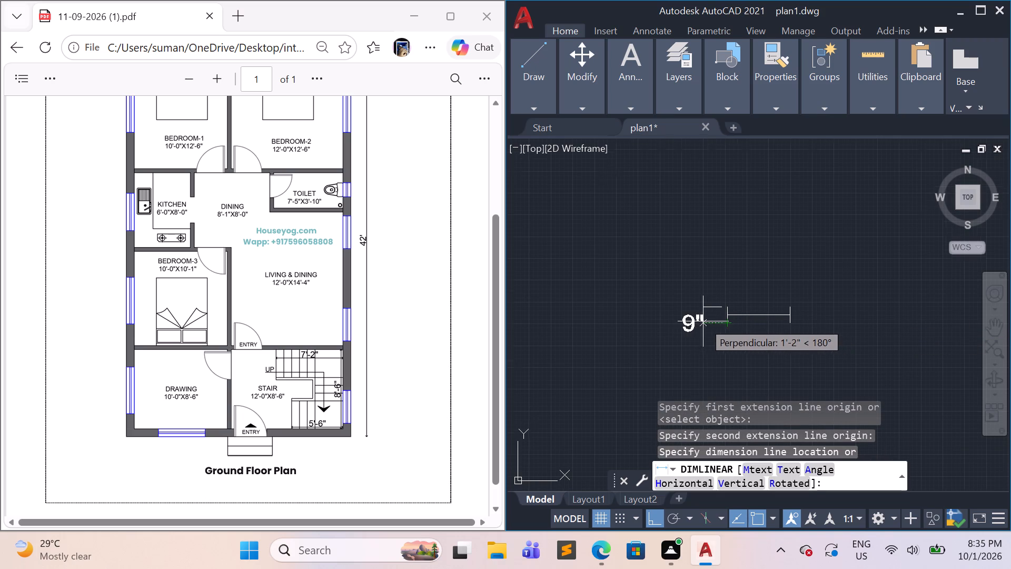
pyautogui.scroll(1, 703, 321)
pyautogui.press('Escape')
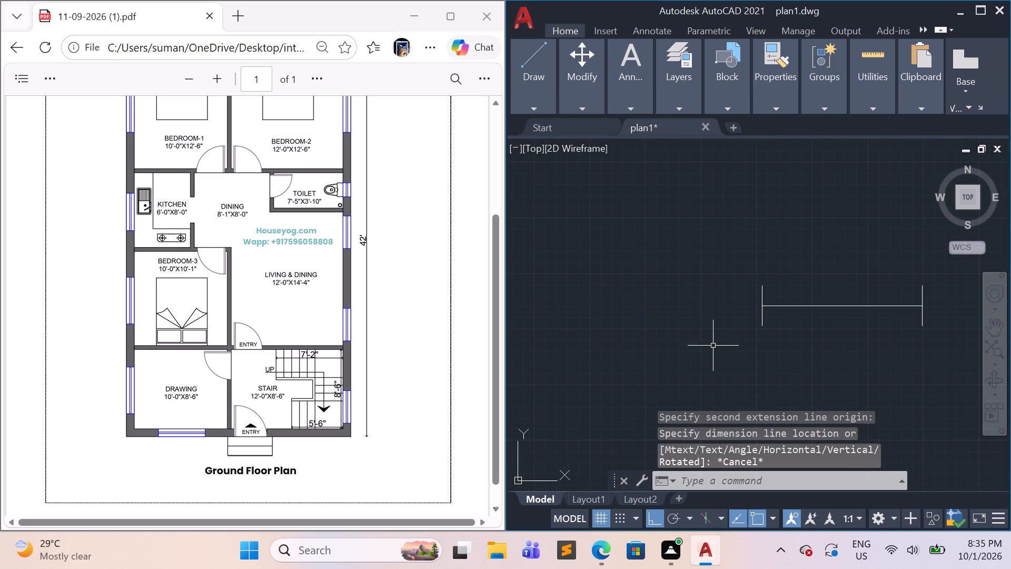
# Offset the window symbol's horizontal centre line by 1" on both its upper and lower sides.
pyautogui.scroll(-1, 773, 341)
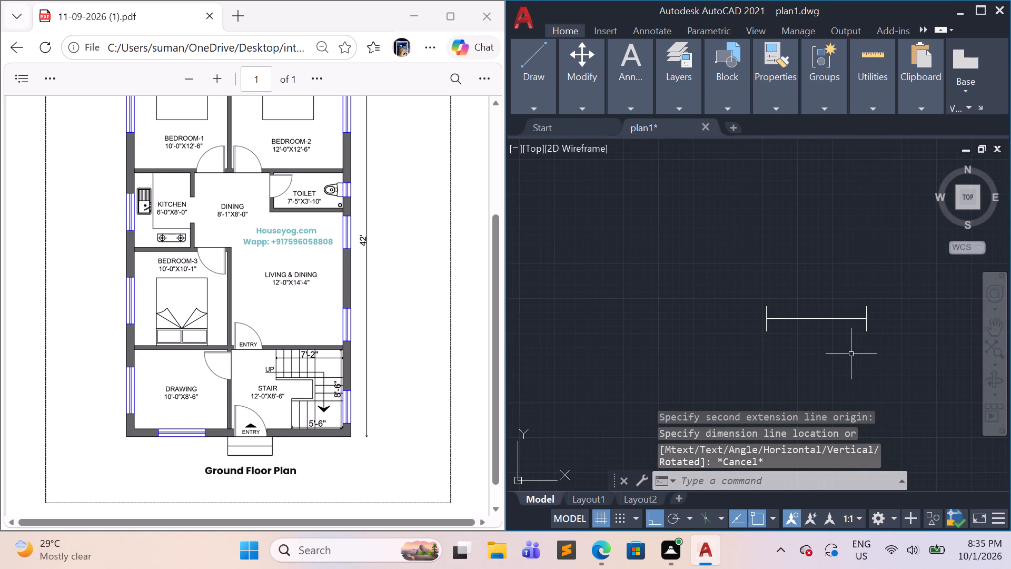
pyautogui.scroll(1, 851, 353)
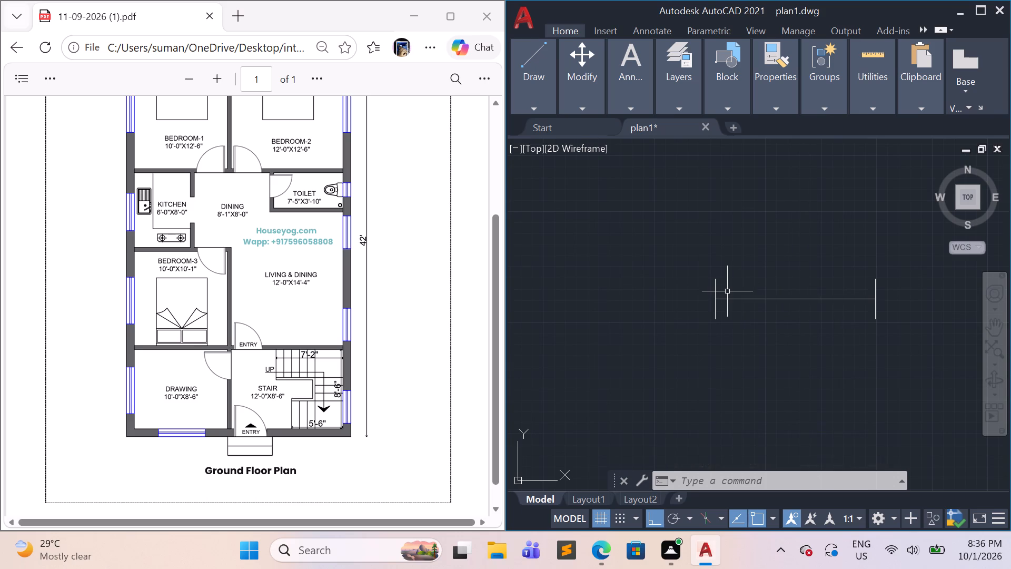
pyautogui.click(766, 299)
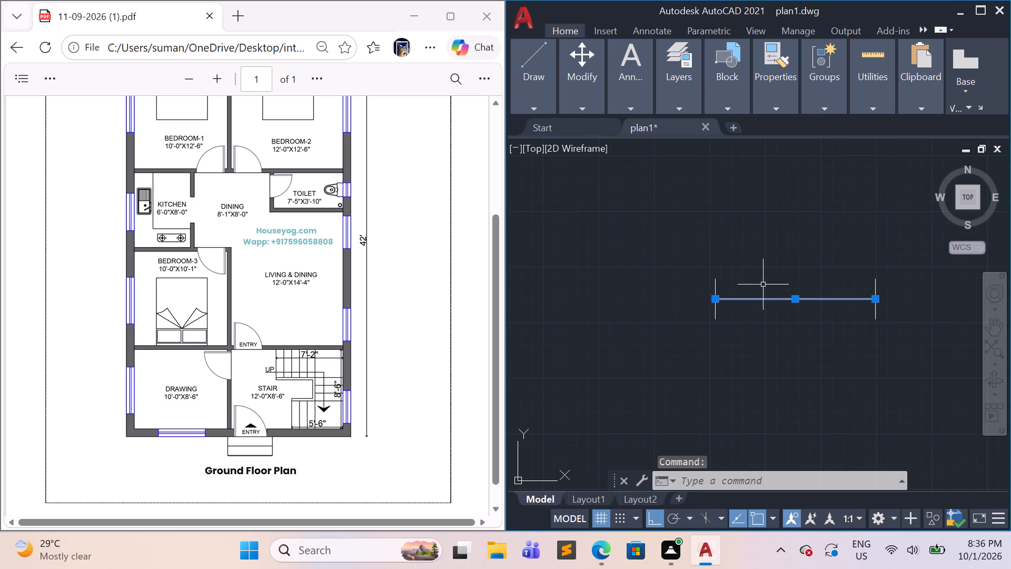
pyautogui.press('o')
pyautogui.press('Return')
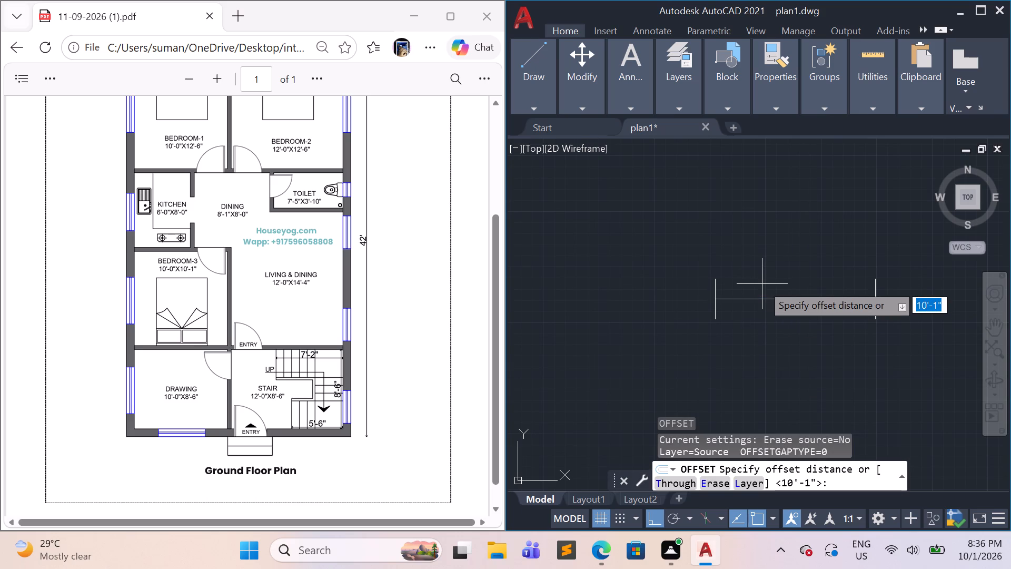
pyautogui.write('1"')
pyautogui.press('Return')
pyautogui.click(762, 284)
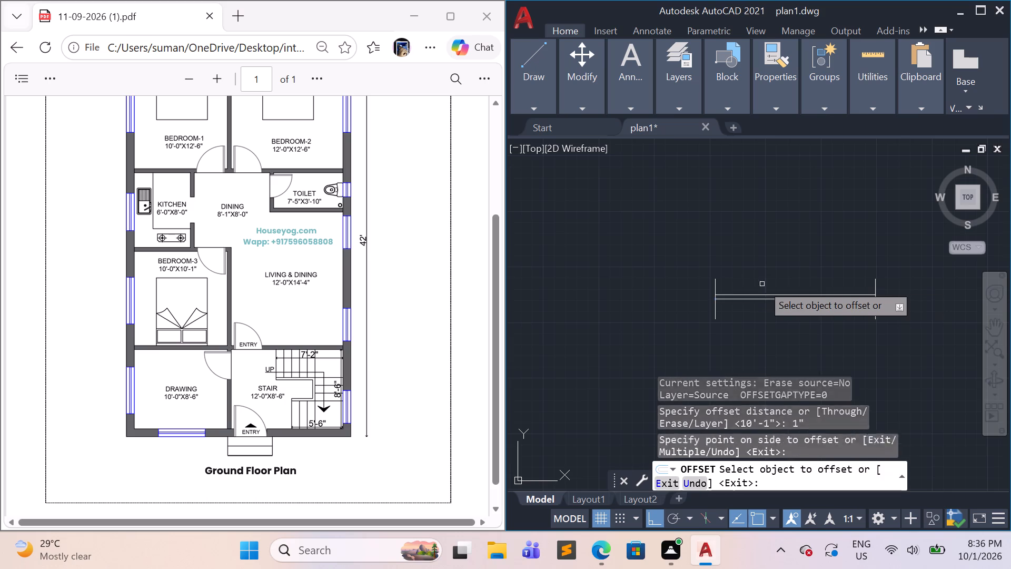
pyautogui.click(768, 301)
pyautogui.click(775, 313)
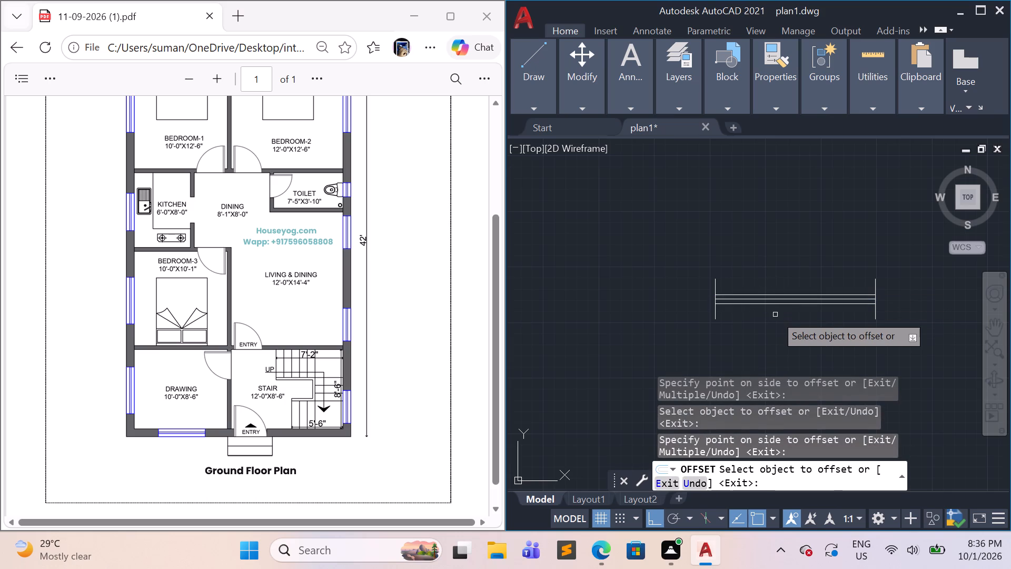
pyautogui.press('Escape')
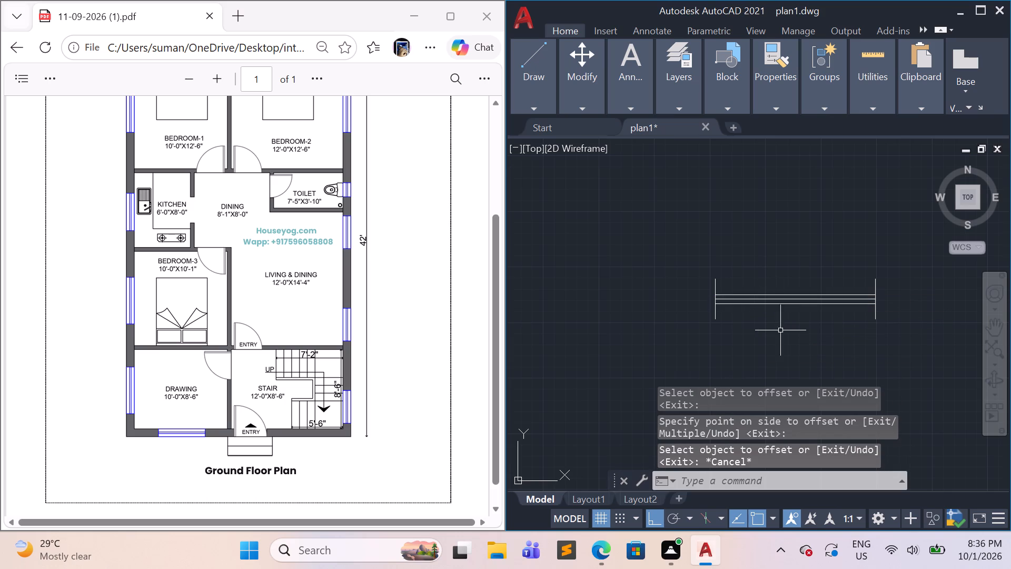
# Draw lines along the window symbol's top, right end and bottom to close its rectangular outline.
pyautogui.click(536, 107)
pyautogui.click(514, 124)
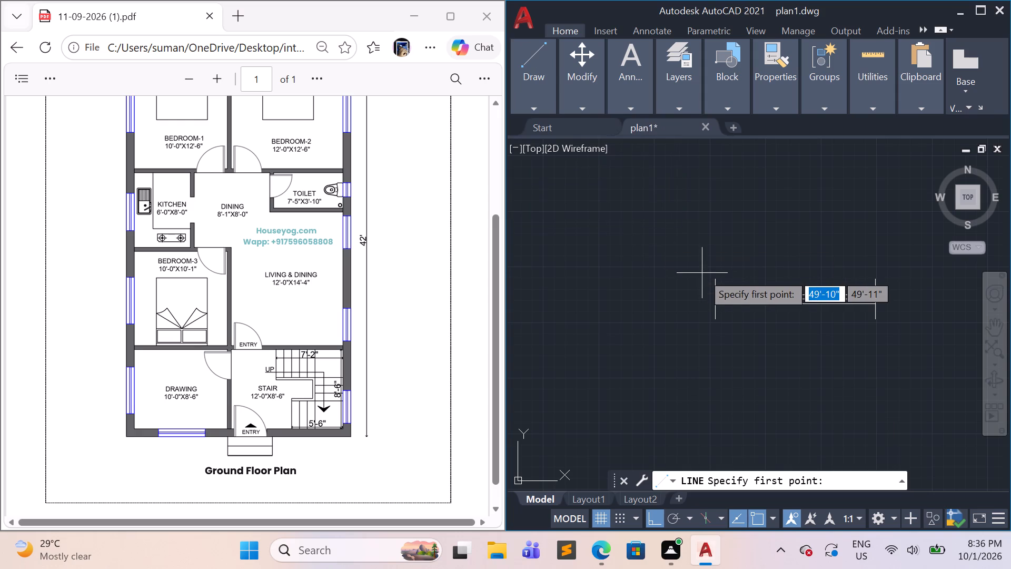
pyautogui.click(710, 279)
pyautogui.click(880, 279)
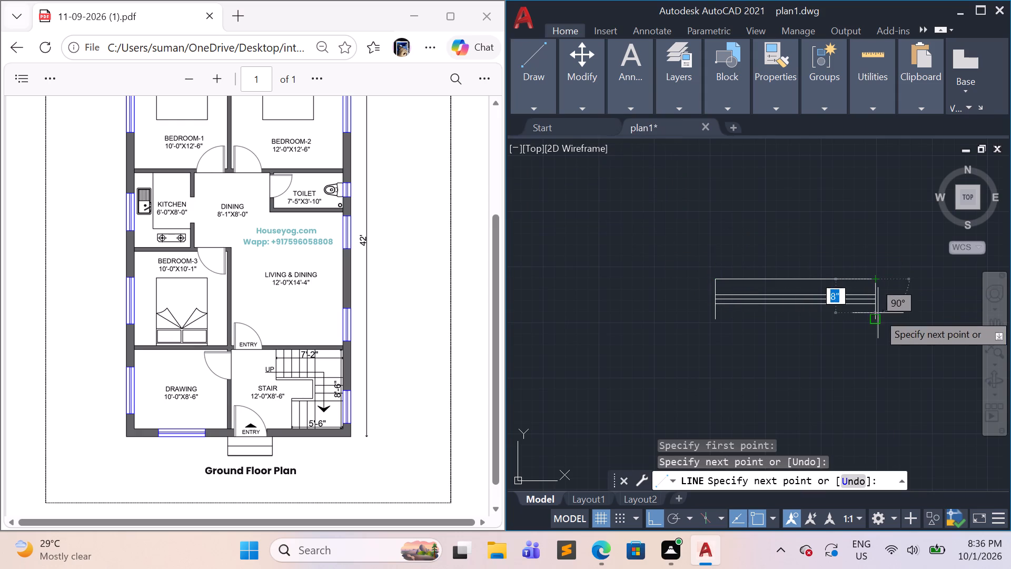
pyautogui.click(875, 317)
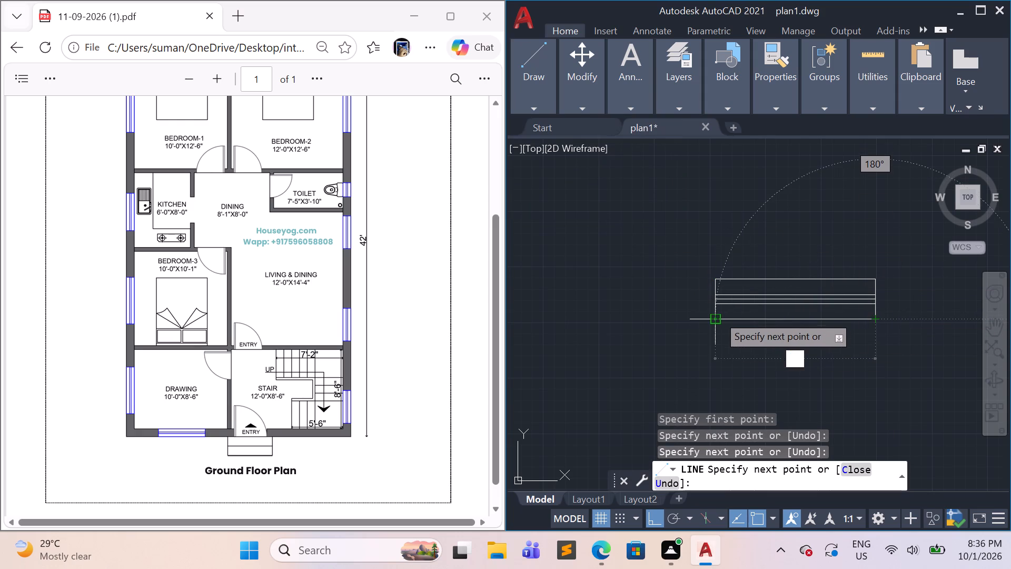
pyautogui.click(715, 317)
pyautogui.press('Escape')
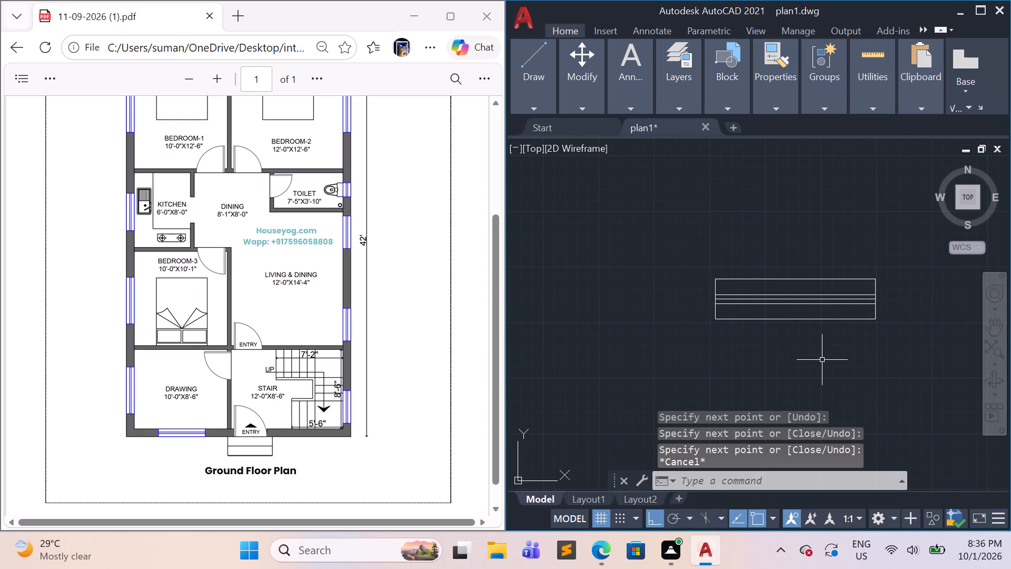
pyautogui.press('Escape')
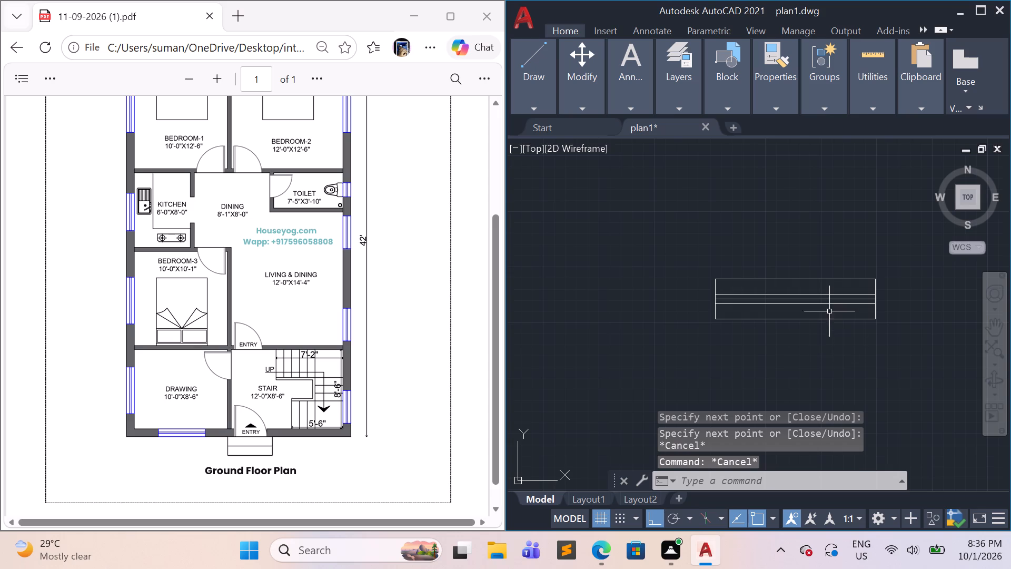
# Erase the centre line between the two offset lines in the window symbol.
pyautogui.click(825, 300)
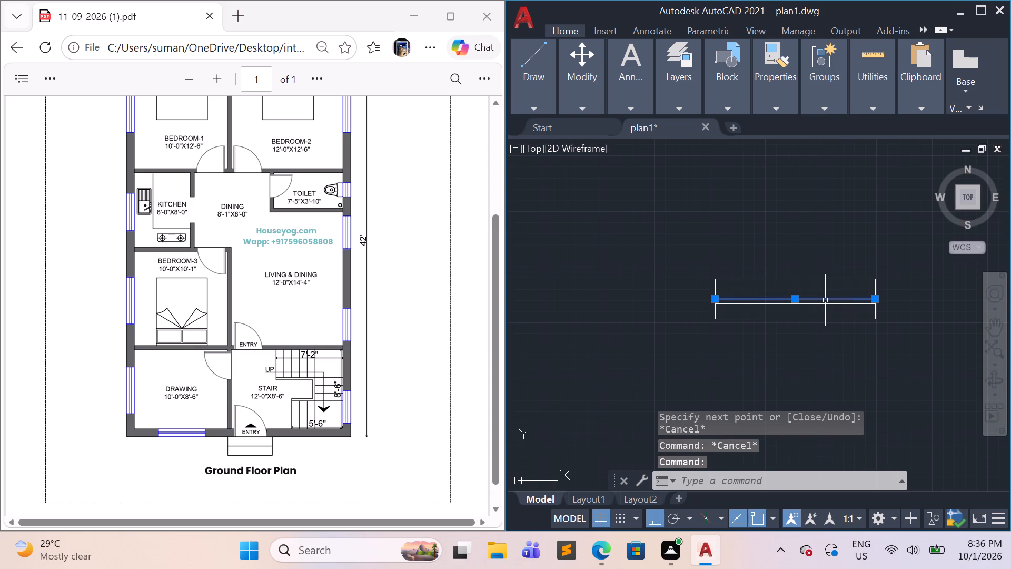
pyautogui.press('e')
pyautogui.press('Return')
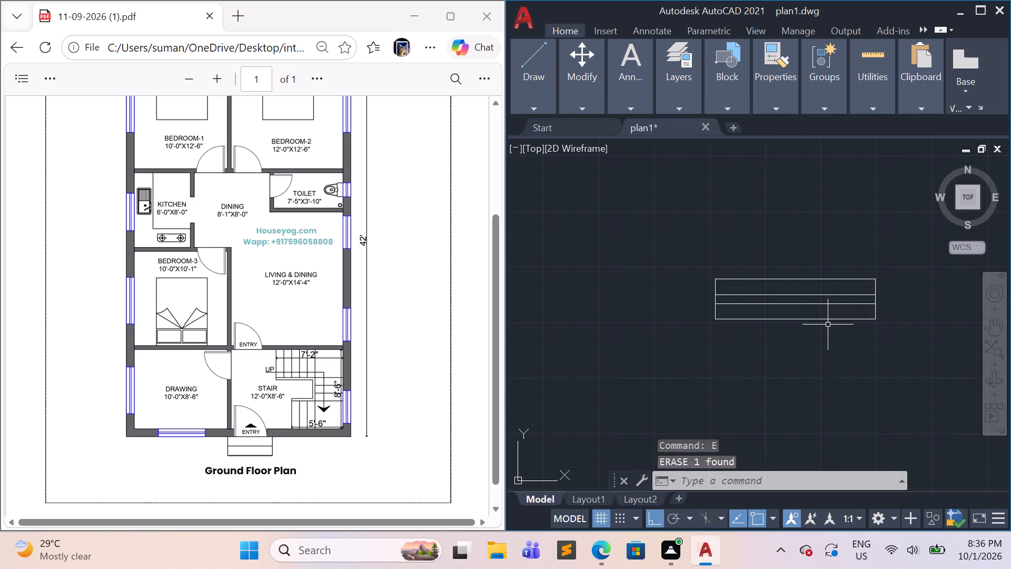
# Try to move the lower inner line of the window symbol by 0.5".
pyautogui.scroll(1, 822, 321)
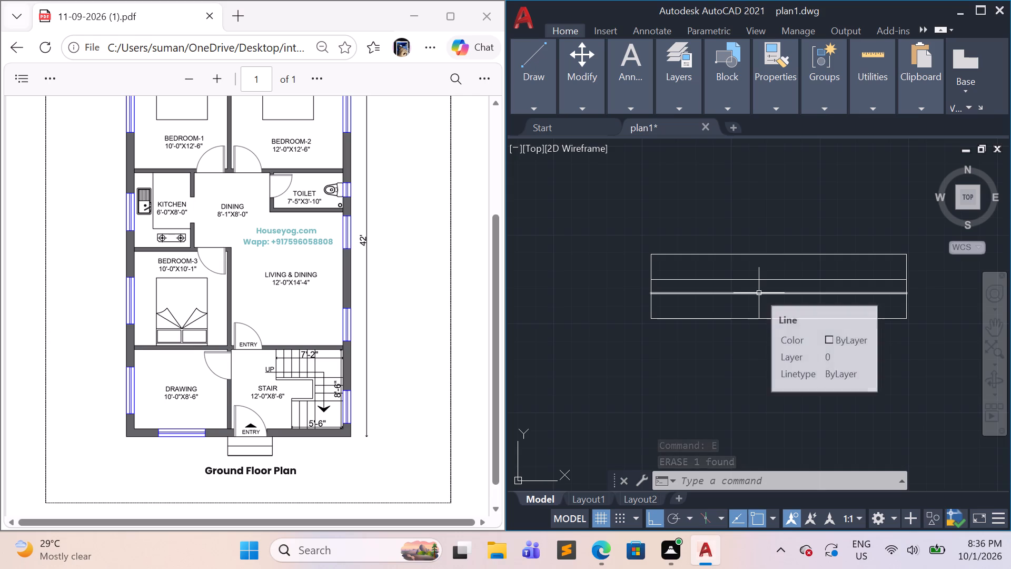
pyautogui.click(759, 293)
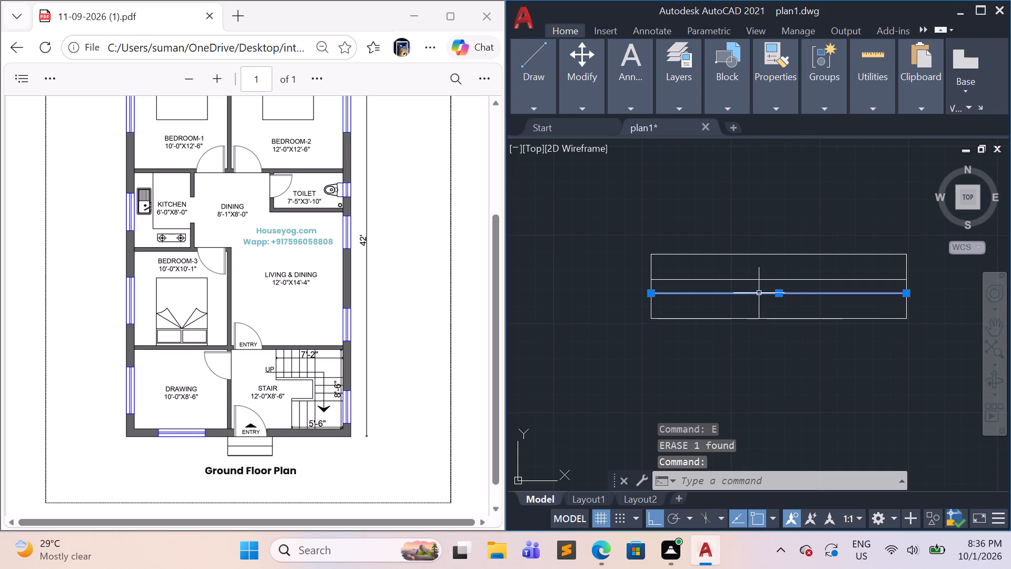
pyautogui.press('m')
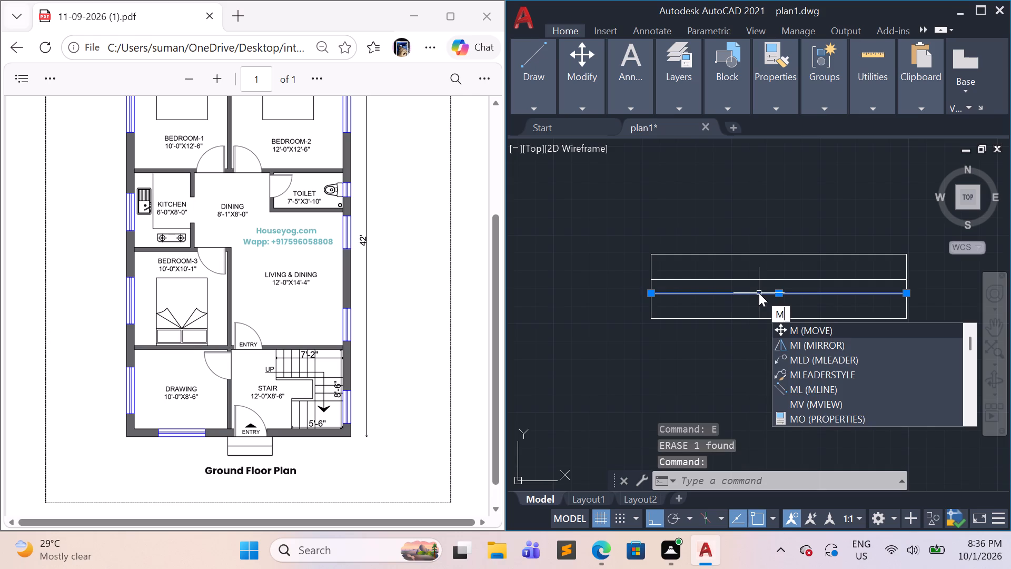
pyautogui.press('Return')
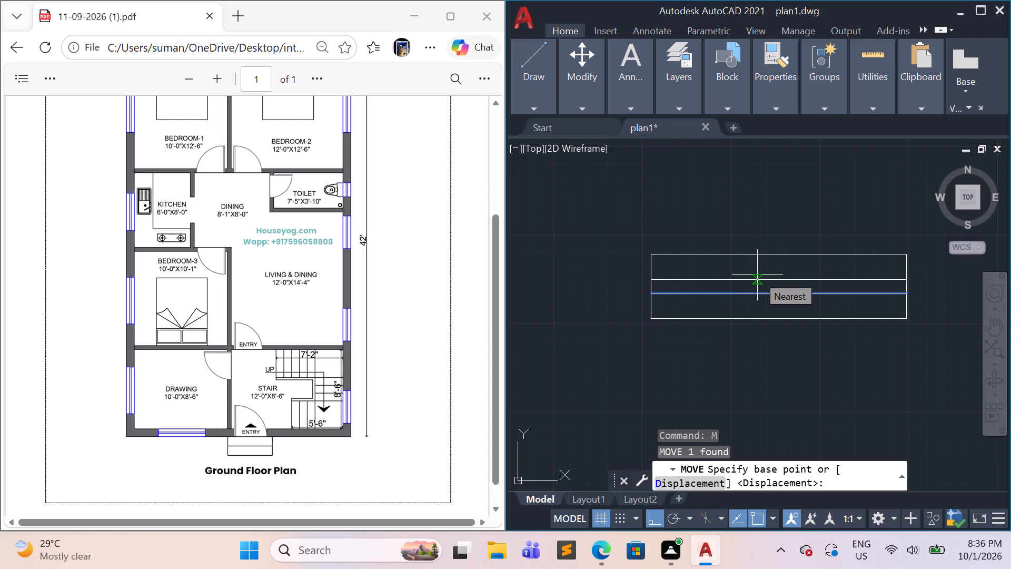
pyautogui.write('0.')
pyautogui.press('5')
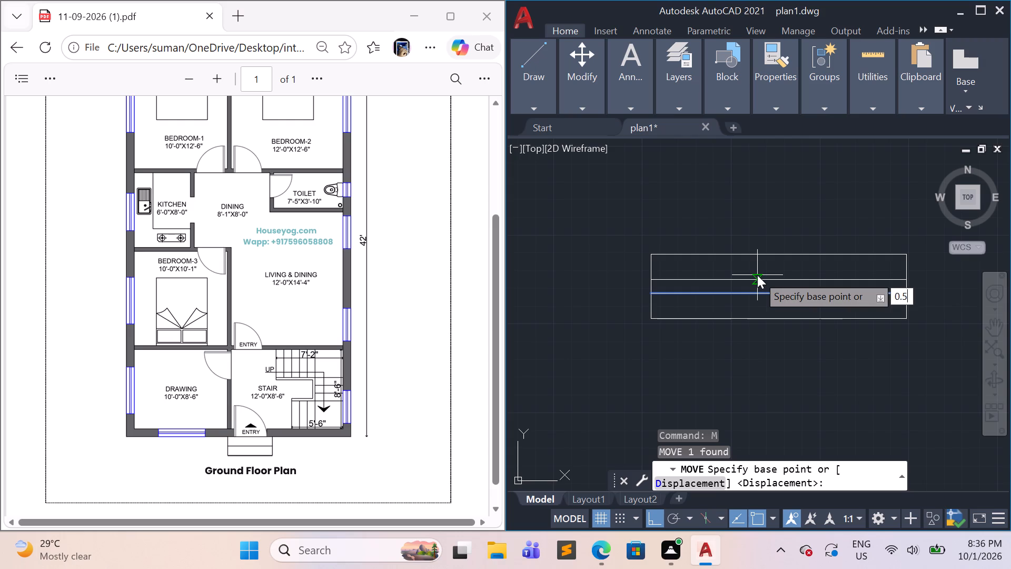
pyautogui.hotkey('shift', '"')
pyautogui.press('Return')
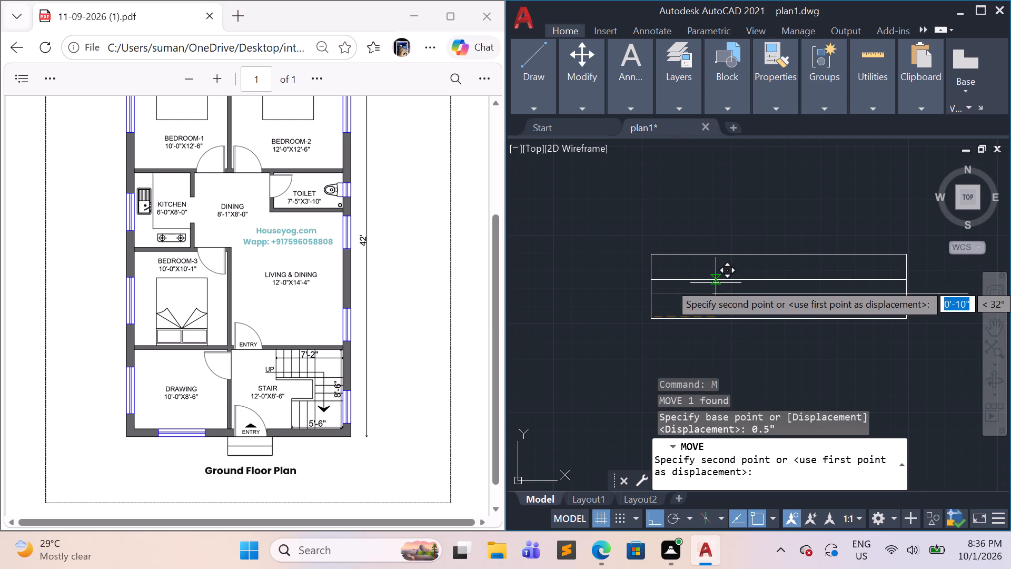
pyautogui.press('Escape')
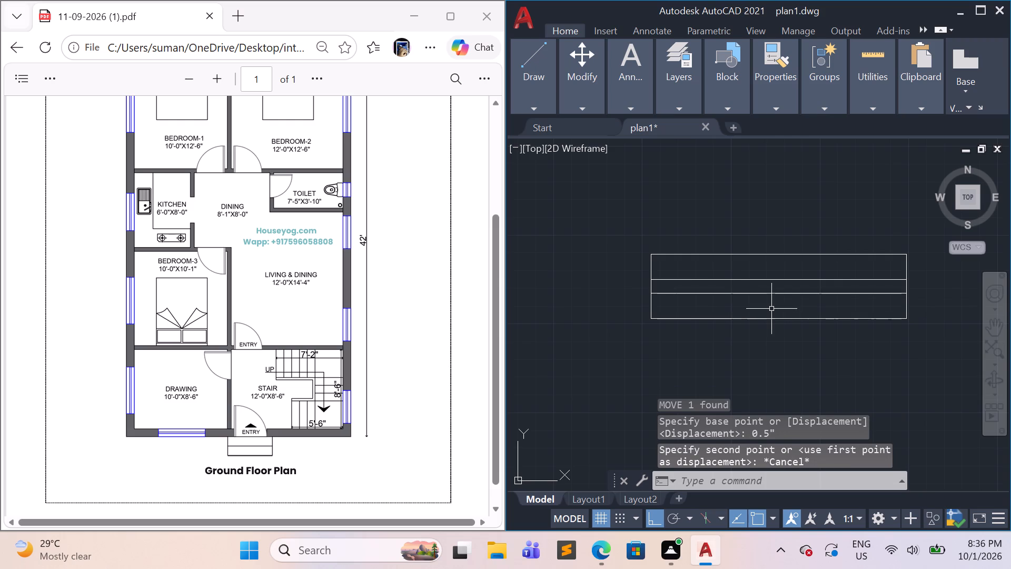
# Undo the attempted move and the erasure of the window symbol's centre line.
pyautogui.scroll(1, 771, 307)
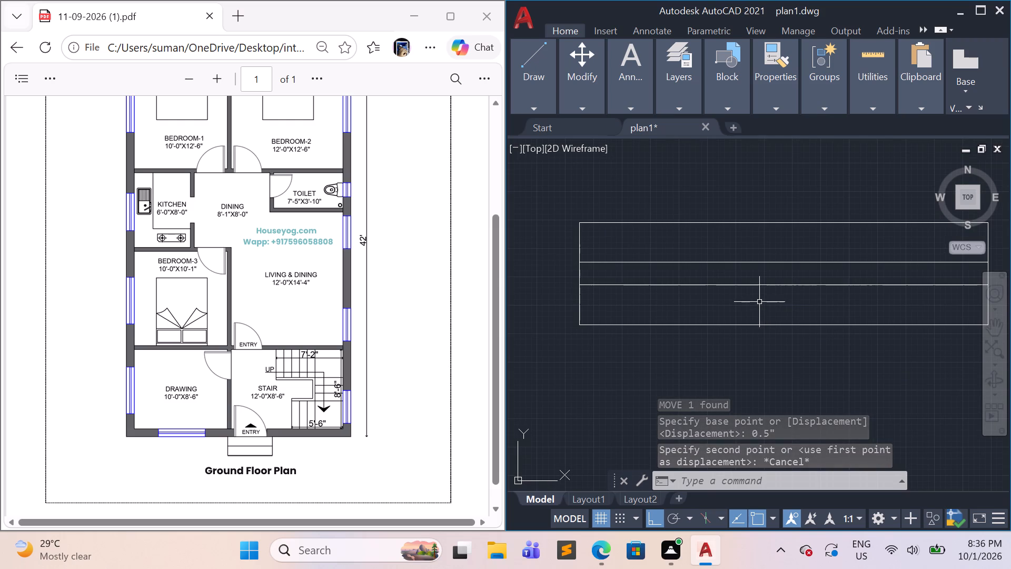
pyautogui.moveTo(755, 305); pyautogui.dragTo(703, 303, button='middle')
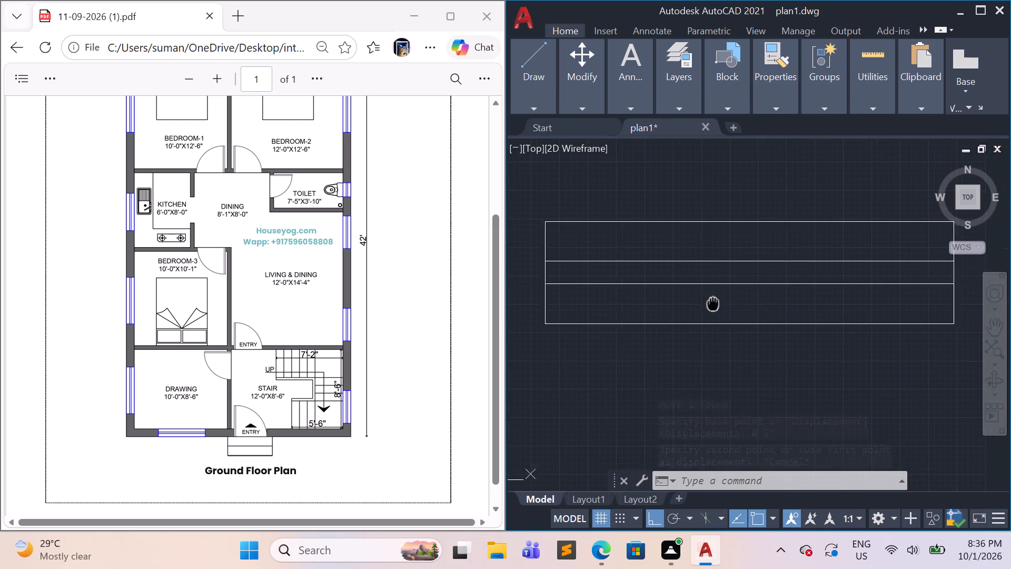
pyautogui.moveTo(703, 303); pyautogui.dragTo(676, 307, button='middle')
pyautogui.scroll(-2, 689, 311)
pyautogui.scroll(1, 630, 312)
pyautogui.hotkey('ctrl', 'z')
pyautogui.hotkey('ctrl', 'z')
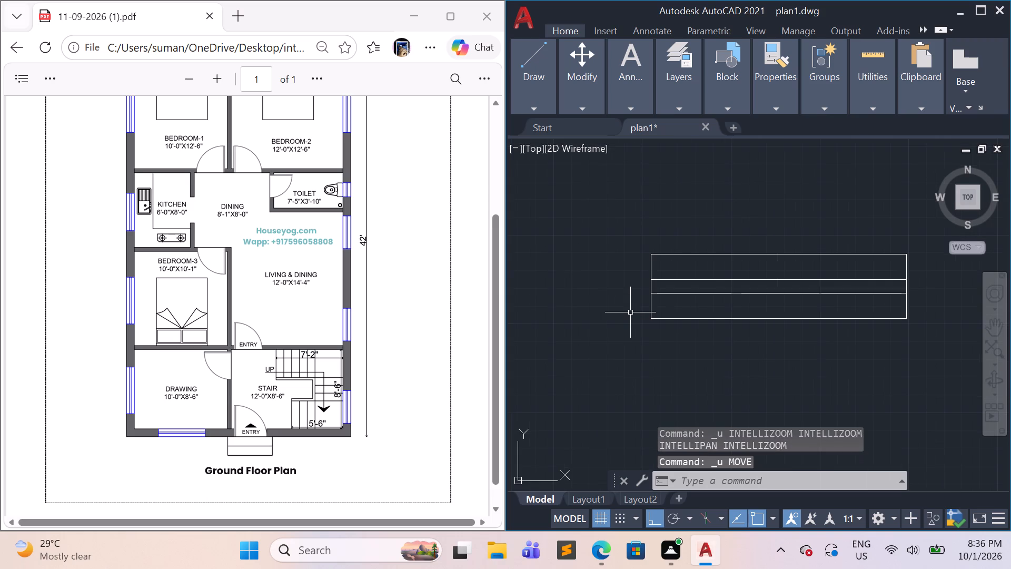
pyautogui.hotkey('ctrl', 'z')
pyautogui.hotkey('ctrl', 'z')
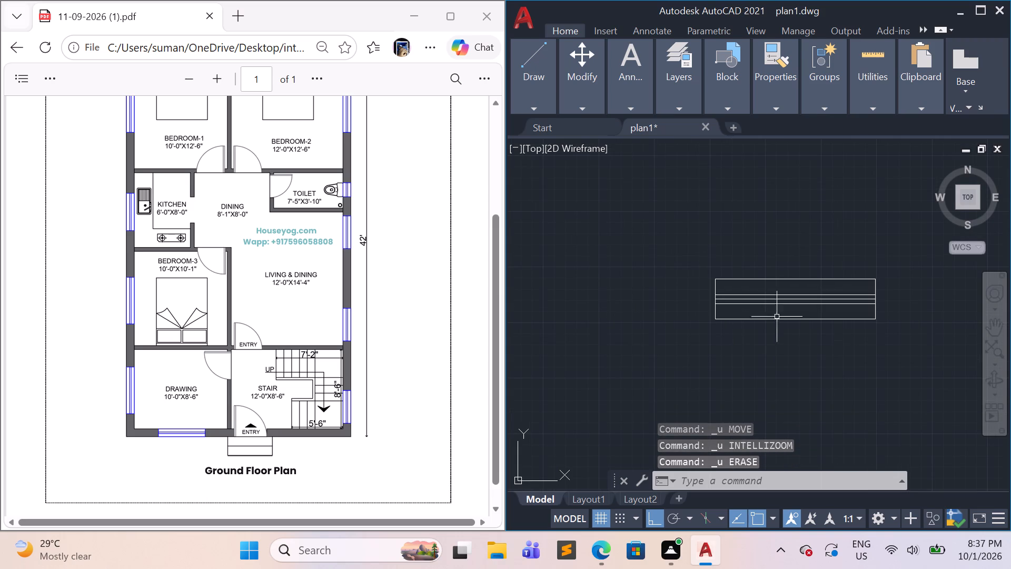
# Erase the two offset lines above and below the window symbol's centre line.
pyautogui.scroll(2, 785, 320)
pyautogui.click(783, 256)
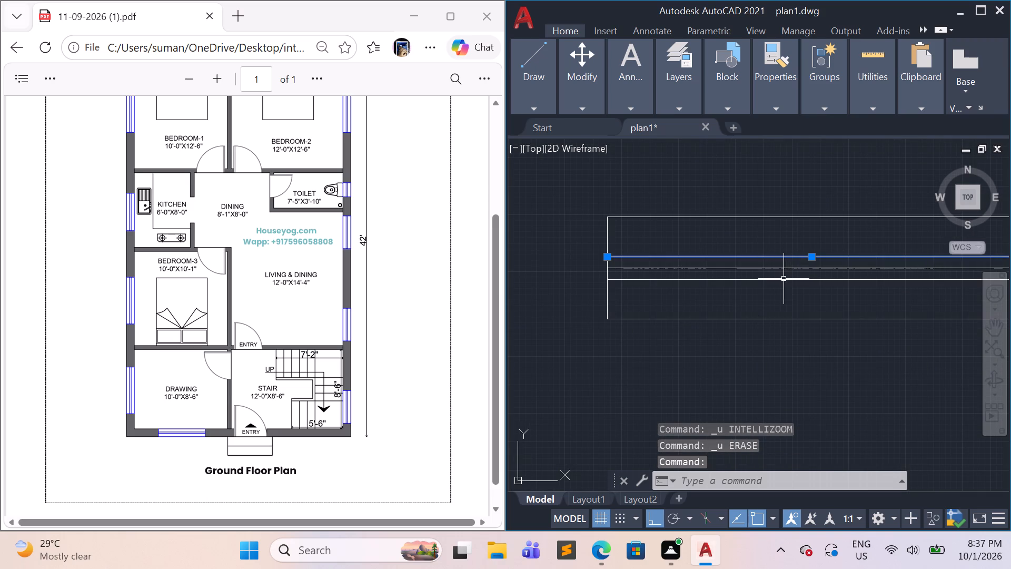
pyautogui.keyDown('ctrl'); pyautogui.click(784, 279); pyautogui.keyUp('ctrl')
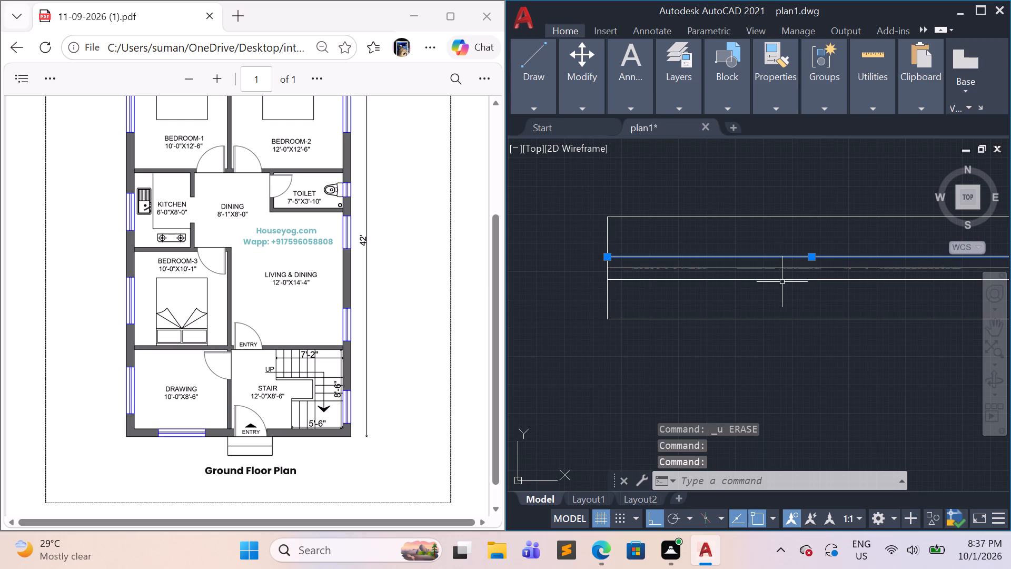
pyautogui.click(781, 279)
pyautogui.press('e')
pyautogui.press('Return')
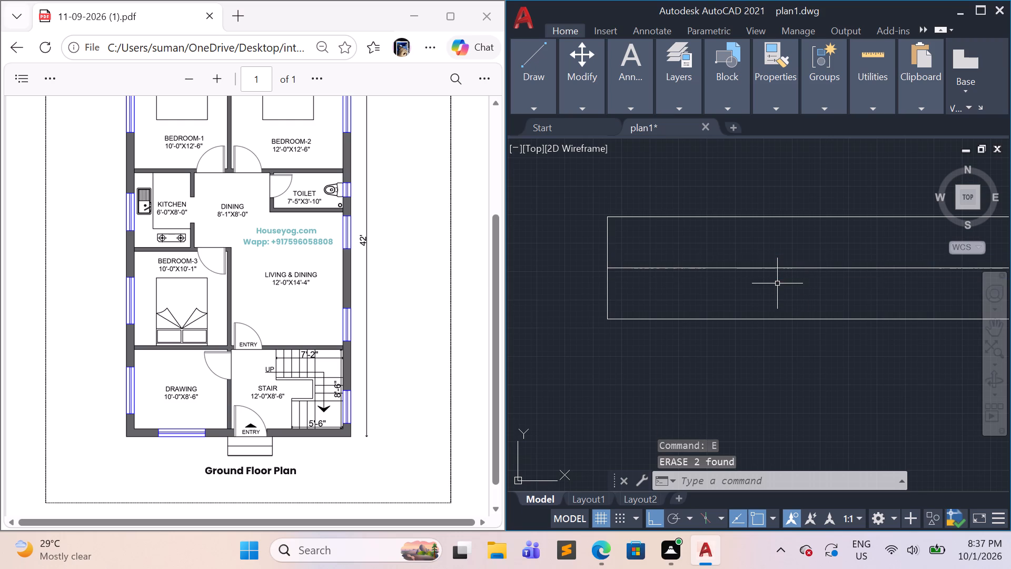
# Offset the window symbol's centre line 0.5" to both sides, above and below.
pyautogui.scroll(-1, 777, 283)
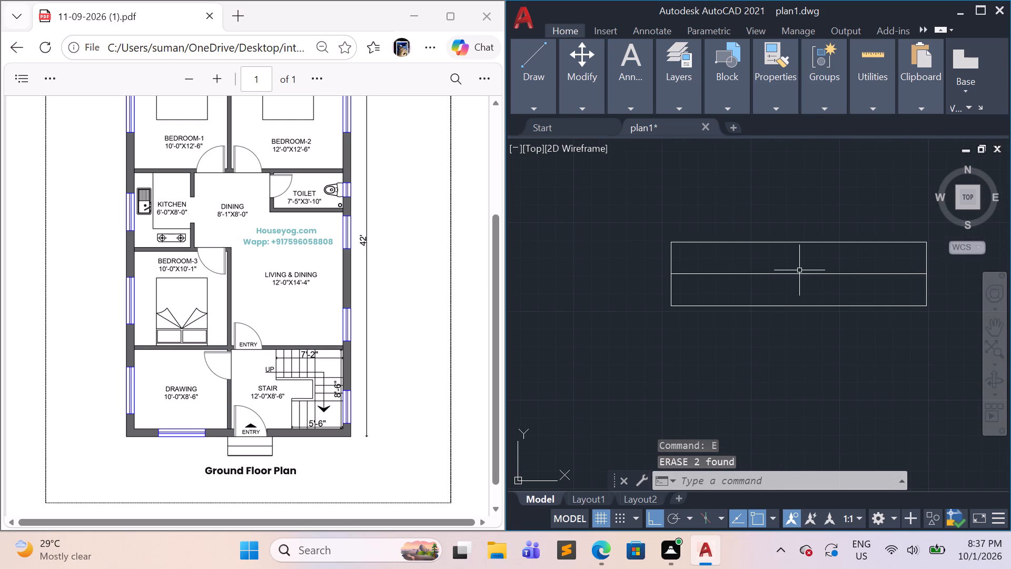
pyautogui.click(801, 273)
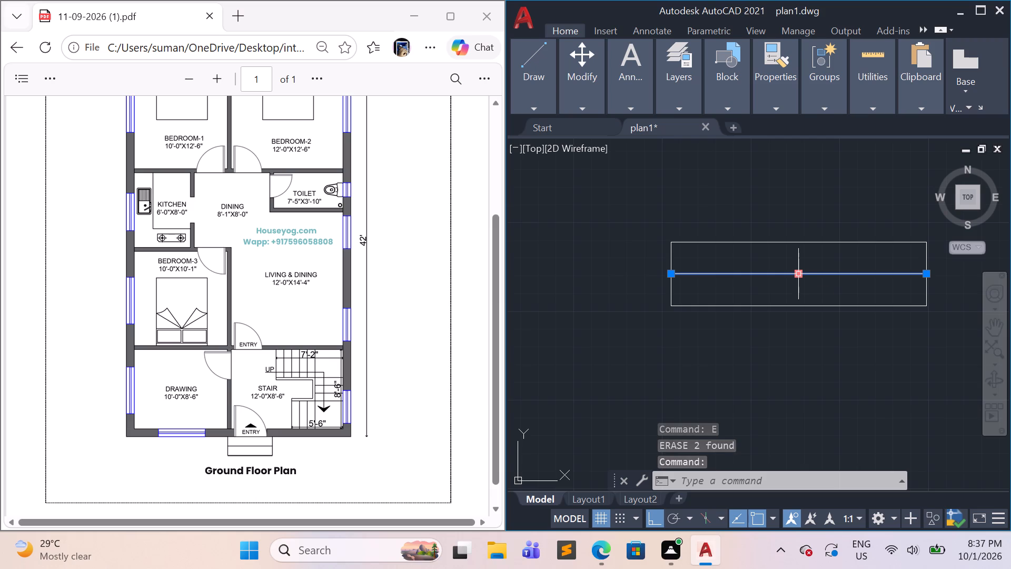
pyautogui.press('o')
pyautogui.press('Return')
pyautogui.write('0.')
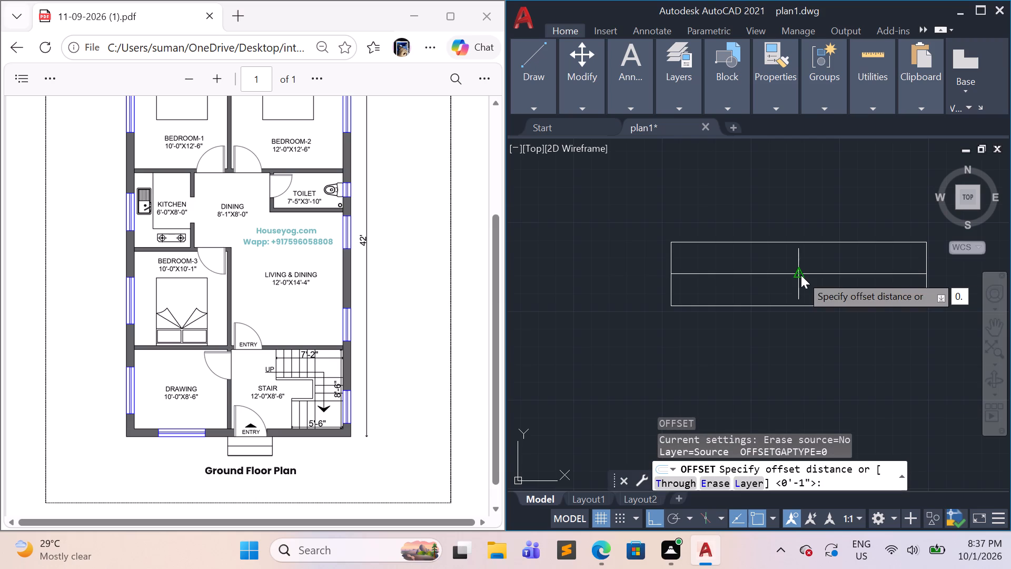
pyautogui.write('5"')
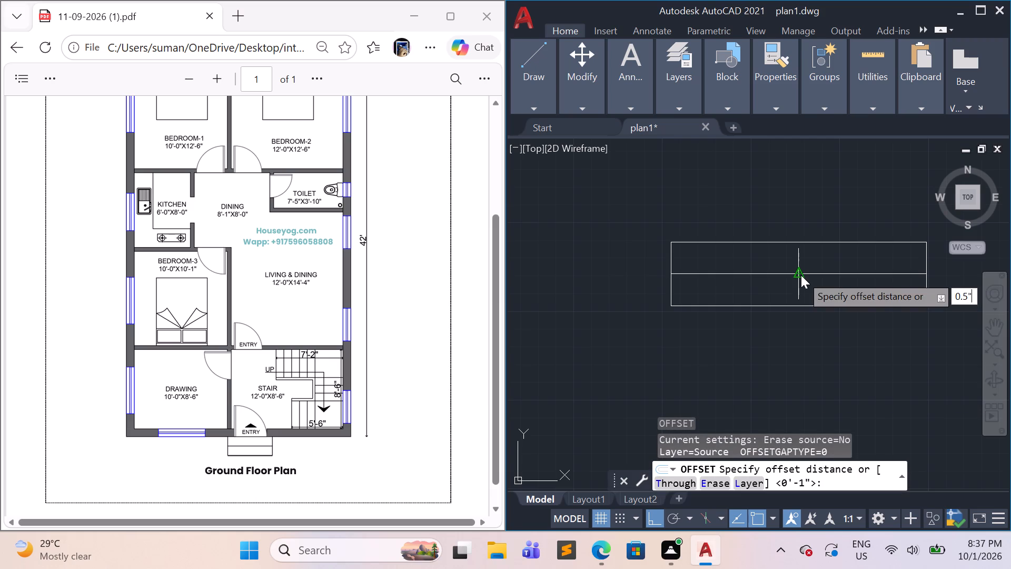
pyautogui.press('Return')
pyautogui.click(797, 266)
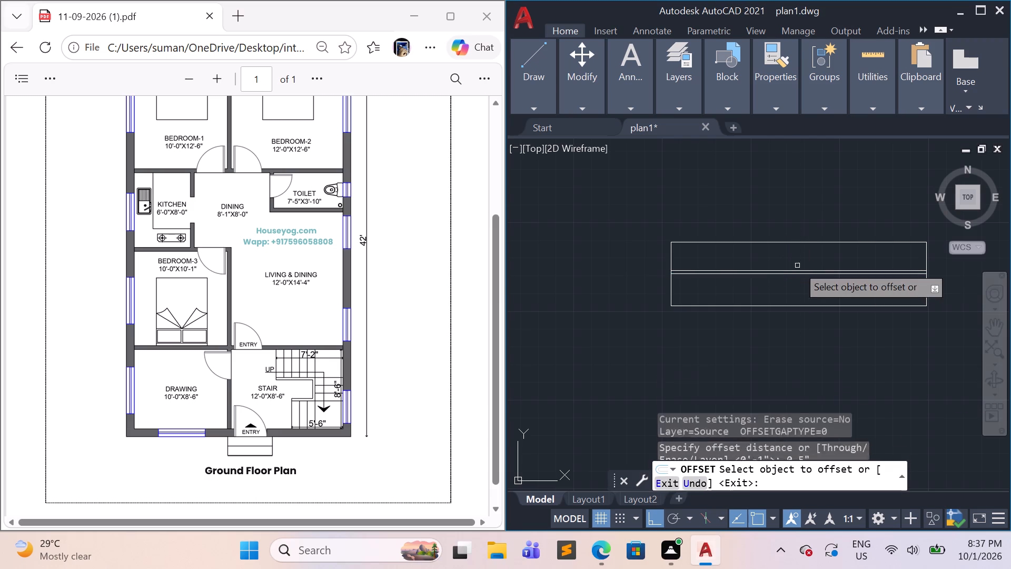
pyautogui.click(801, 273)
pyautogui.click(807, 290)
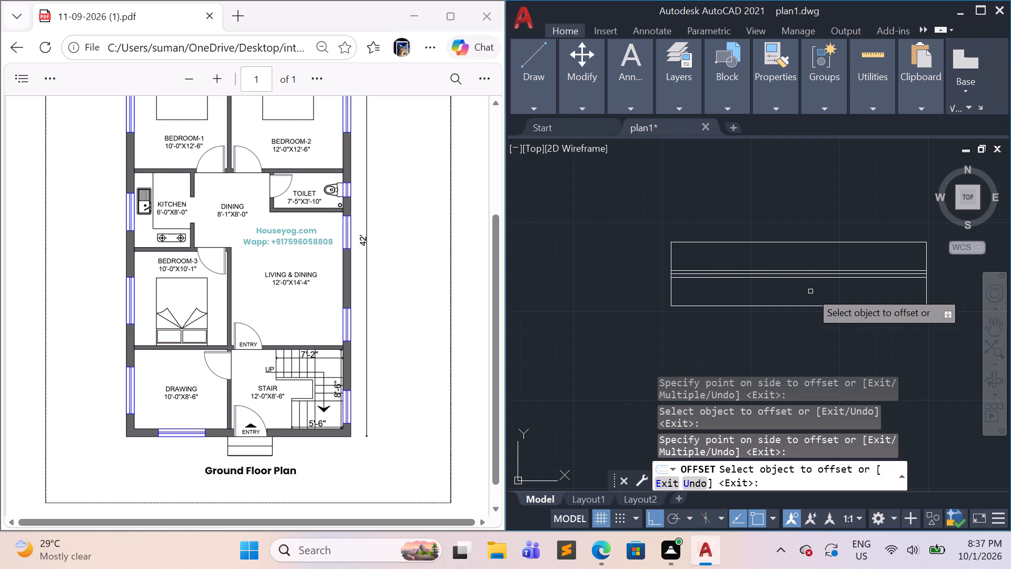
pyautogui.press('Escape')
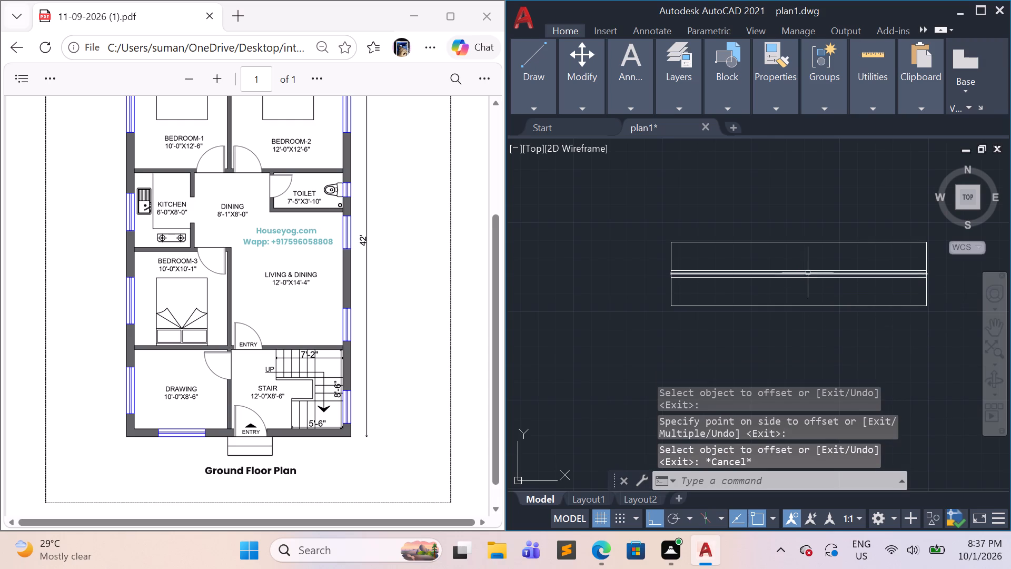
# Erase the original centre line between the two offset lines in the window symbol.
pyautogui.click(809, 274)
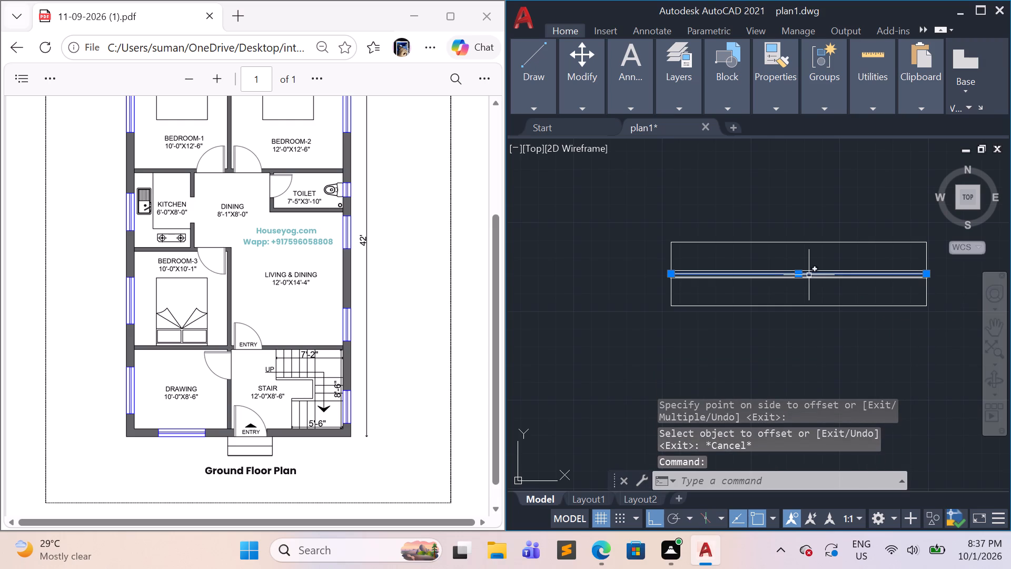
pyautogui.press('e')
pyautogui.press('Return')
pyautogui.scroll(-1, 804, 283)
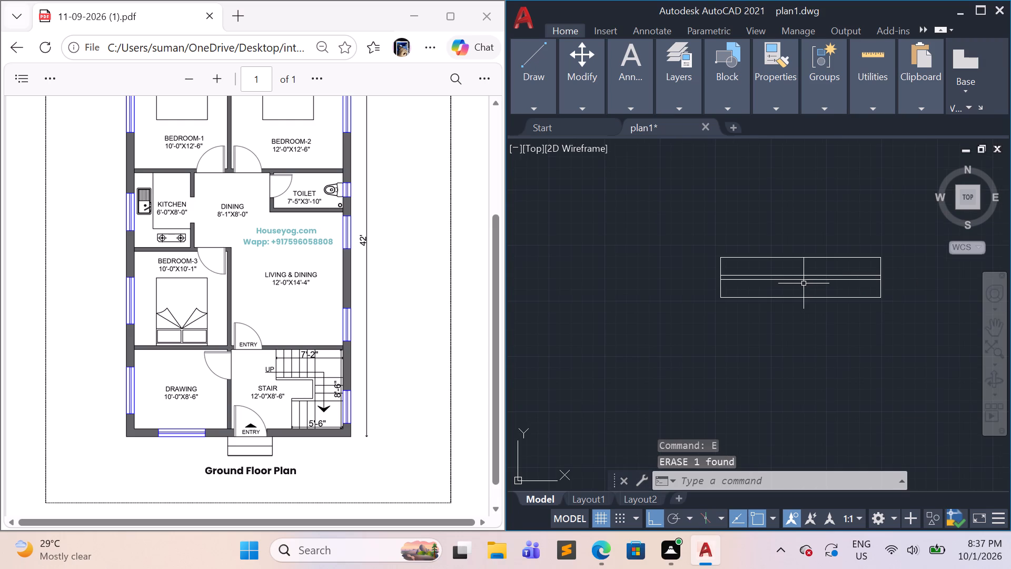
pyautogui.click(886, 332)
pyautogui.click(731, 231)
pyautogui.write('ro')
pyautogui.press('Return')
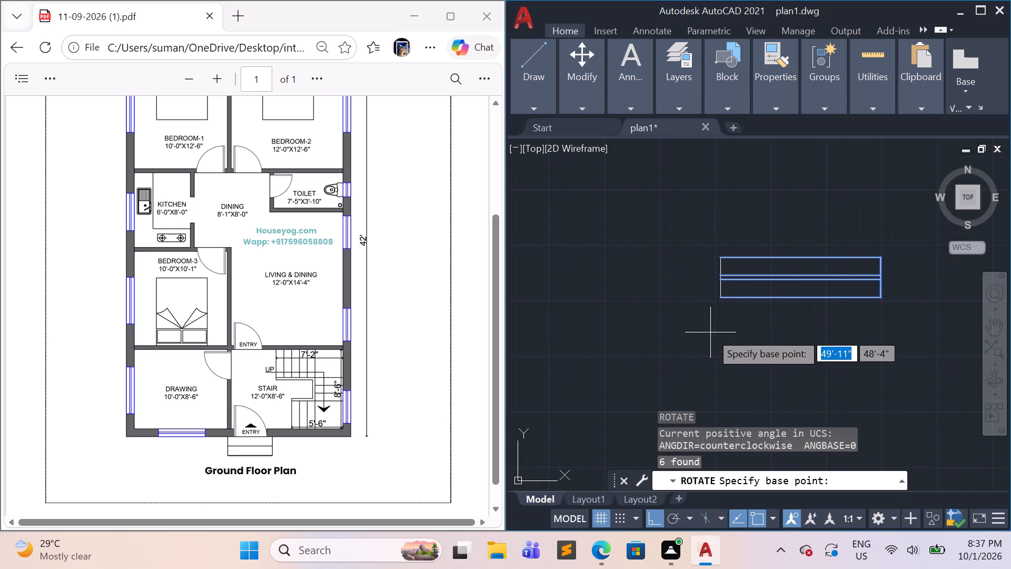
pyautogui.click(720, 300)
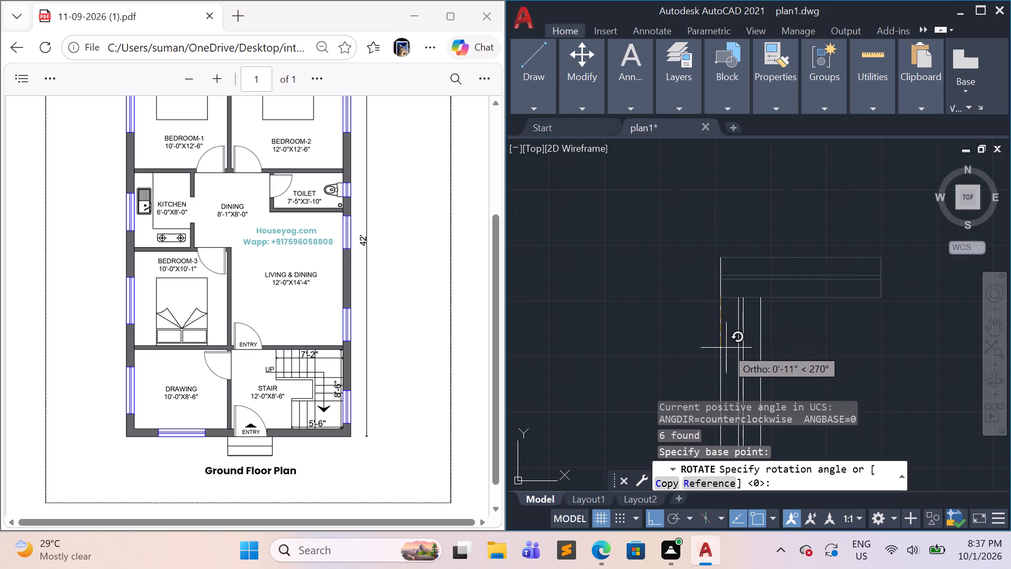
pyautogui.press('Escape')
# Rotate the whole window symbol about its upper-left corner so that it points straight down as a vertical window.
pyautogui.moveTo(913, 336); pyautogui.dragTo(910, 331)
pyautogui.click(661, 193)
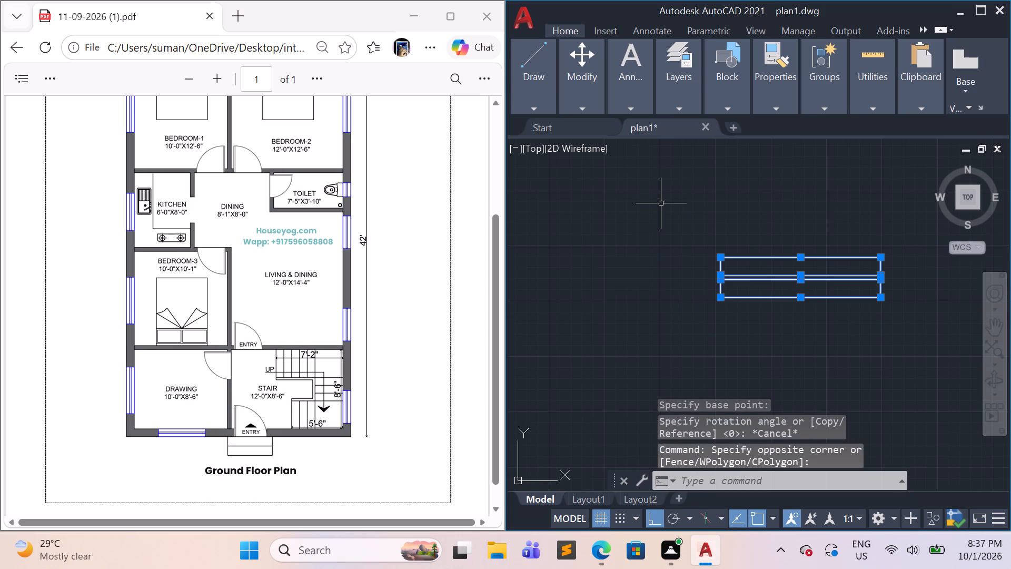
pyautogui.write('ro')
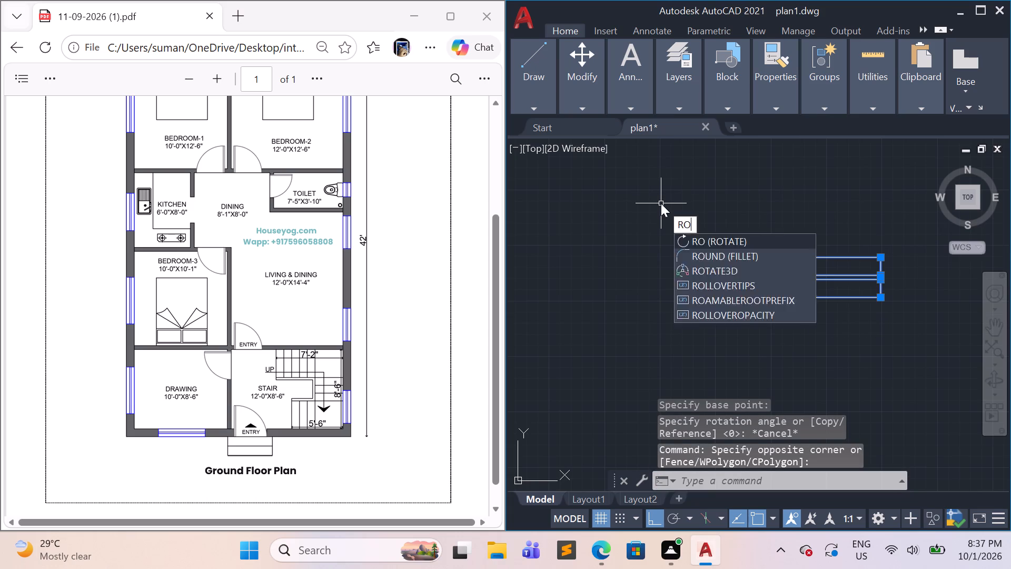
pyautogui.press('Return')
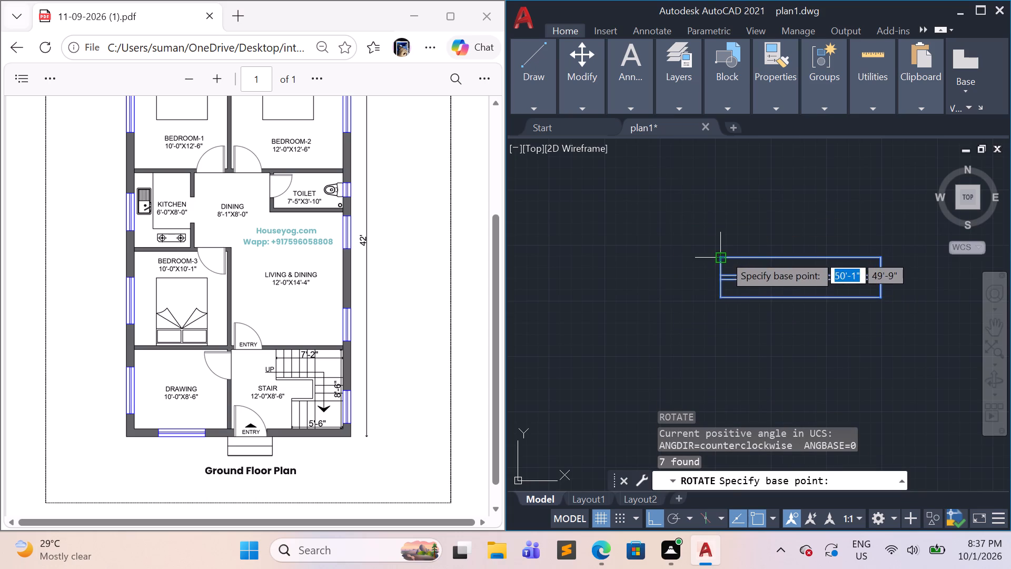
pyautogui.click(724, 254)
pyautogui.click(720, 298)
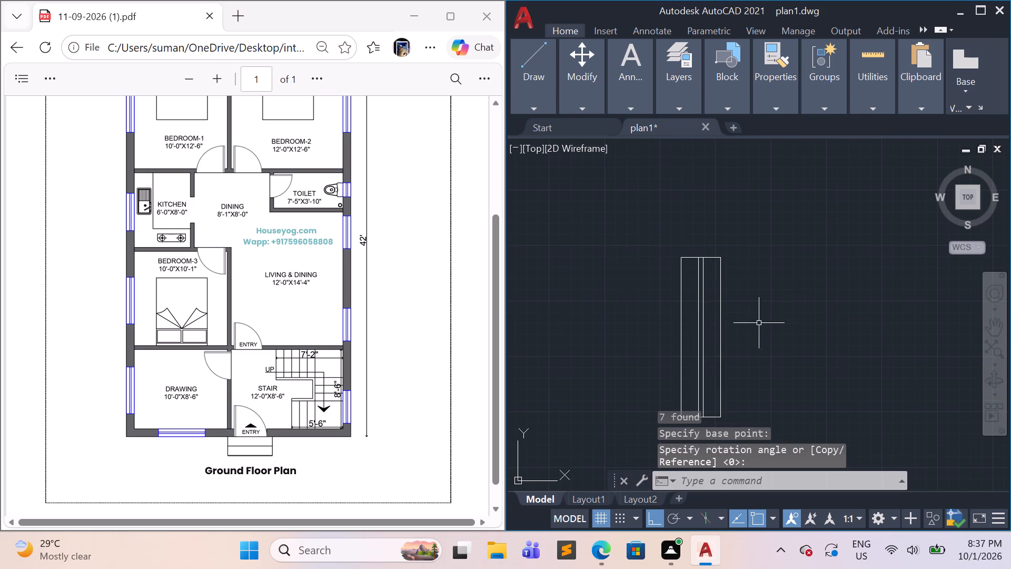
# Copy the vertical window symbol from its lower-left corner, with Ortho off, into the stair room's east exterior wall.
pyautogui.scroll(-3, 762, 334)
pyautogui.moveTo(799, 378); pyautogui.dragTo(792, 371)
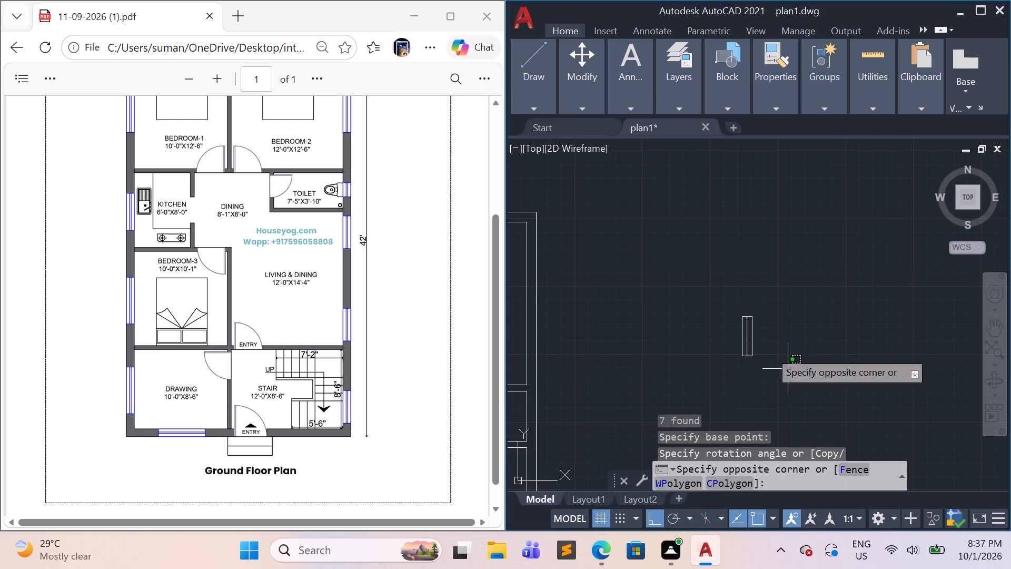
pyautogui.click(665, 263)
pyautogui.write('co')
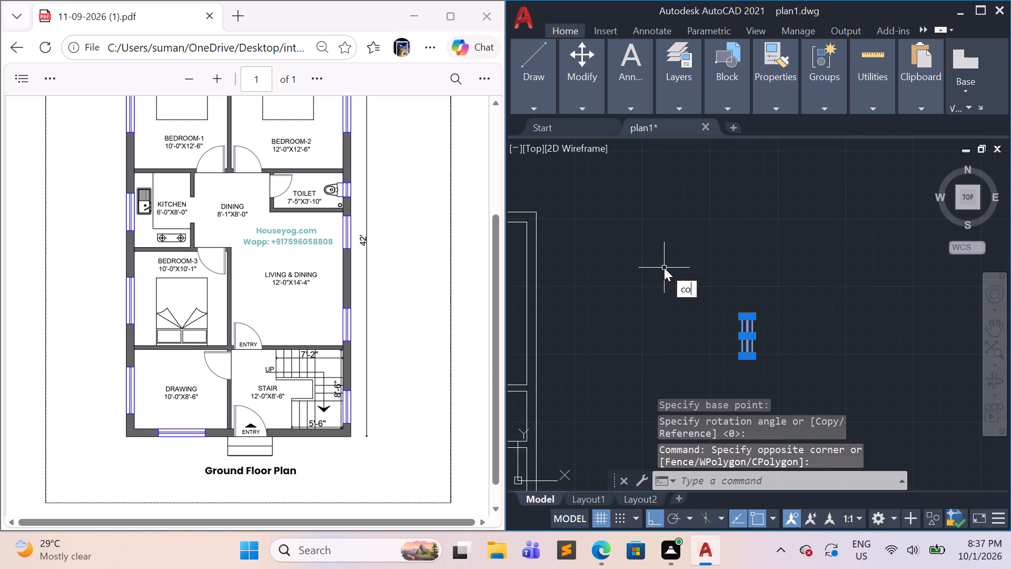
pyautogui.press('Return')
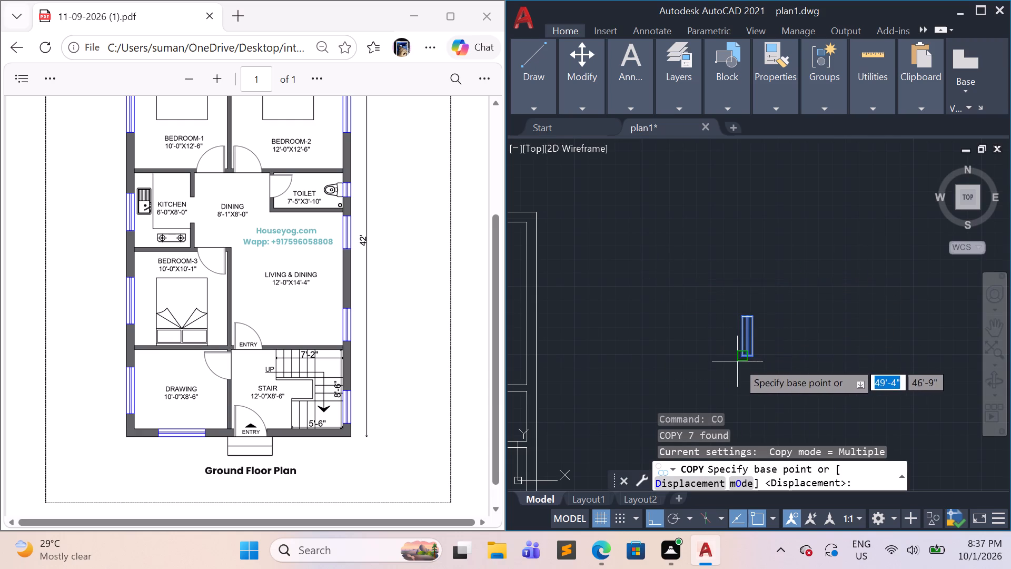
pyautogui.click(739, 355)
pyautogui.scroll(-2, 616, 365)
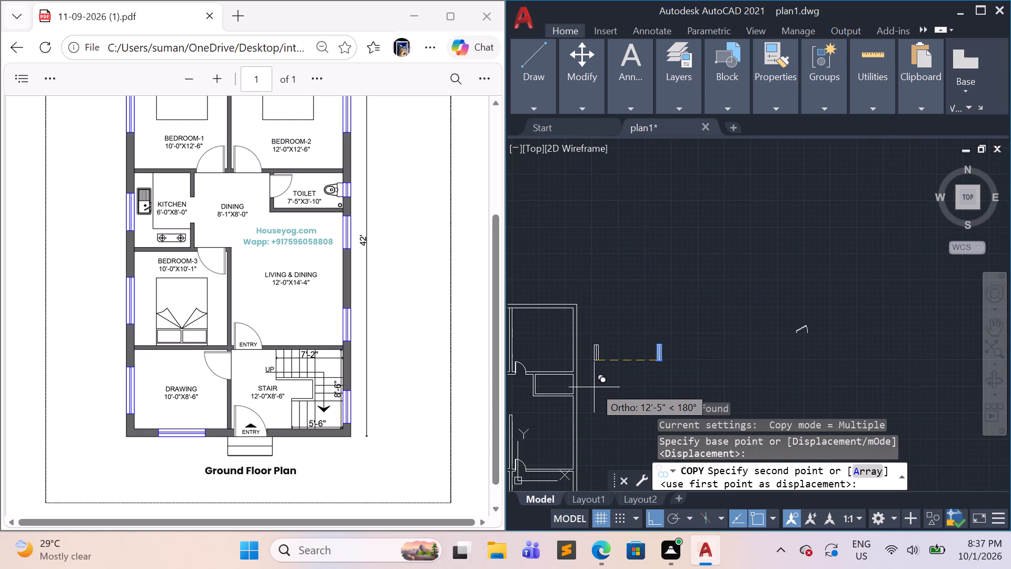
pyautogui.press('F8')
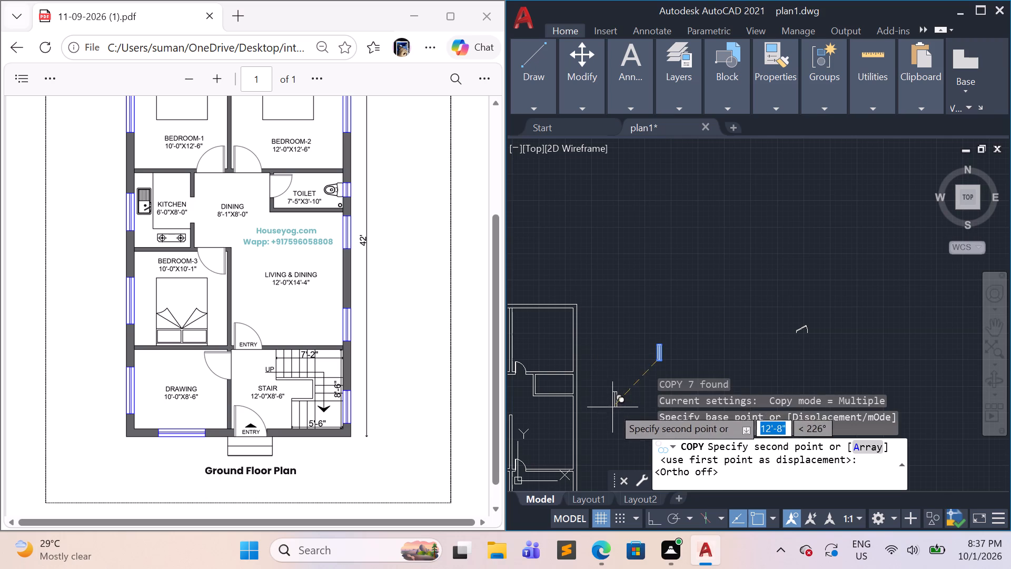
pyautogui.moveTo(609, 405); pyautogui.dragTo(703, 271, button='middle')
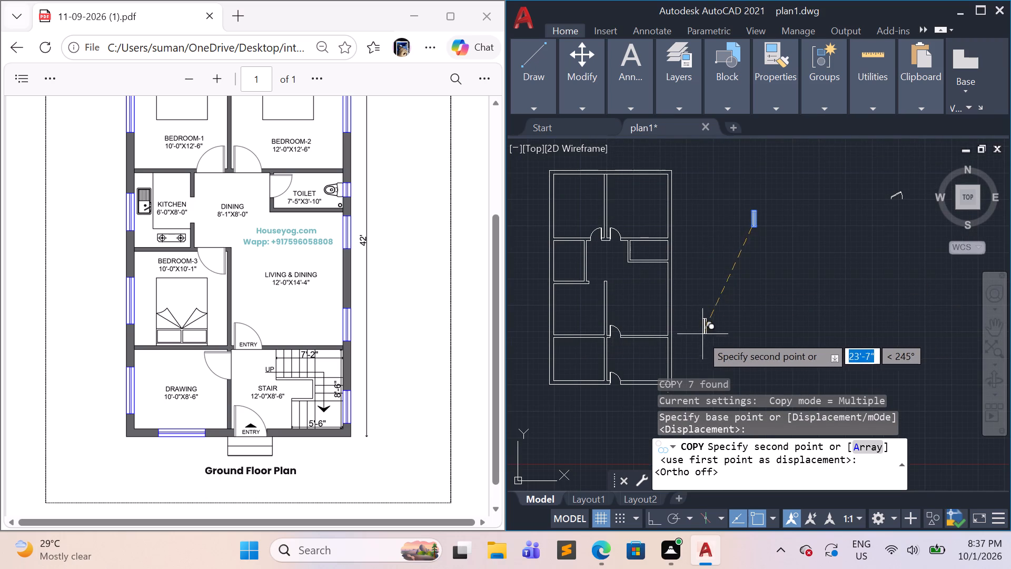
pyautogui.scroll(1, 697, 340)
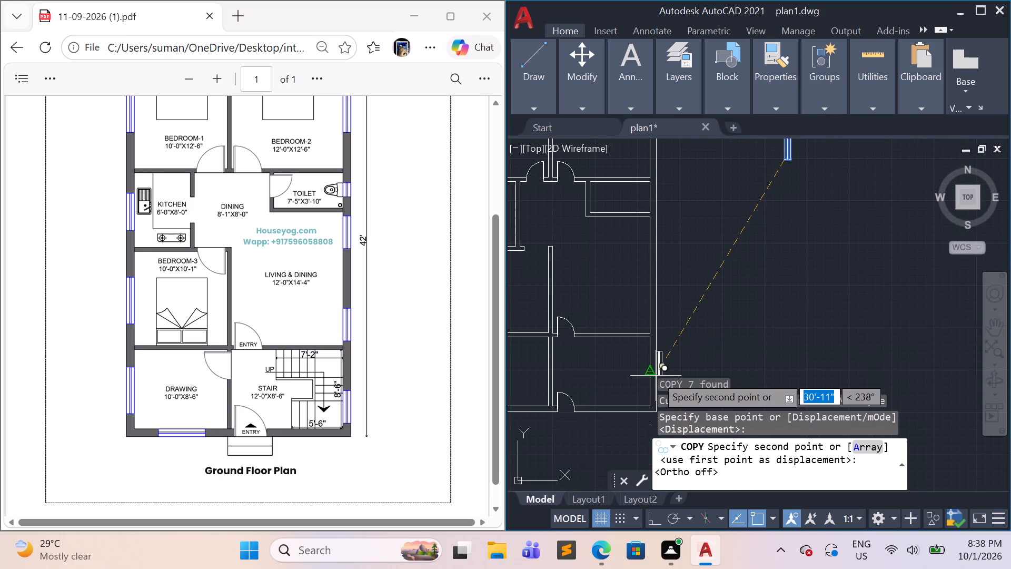
pyautogui.scroll(1, 652, 376)
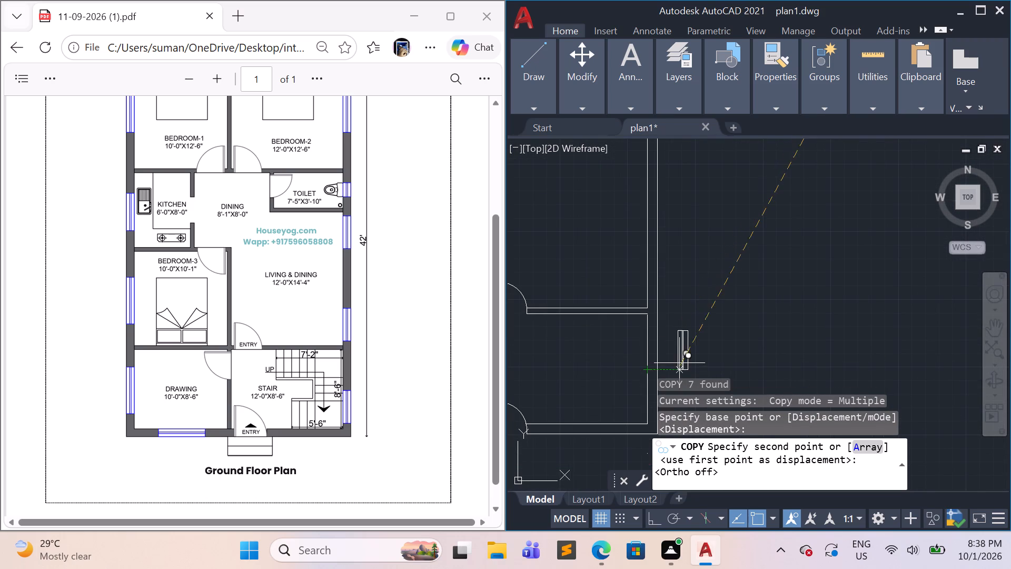
pyautogui.moveTo(683, 360); pyautogui.dragTo(710, 284, button='middle')
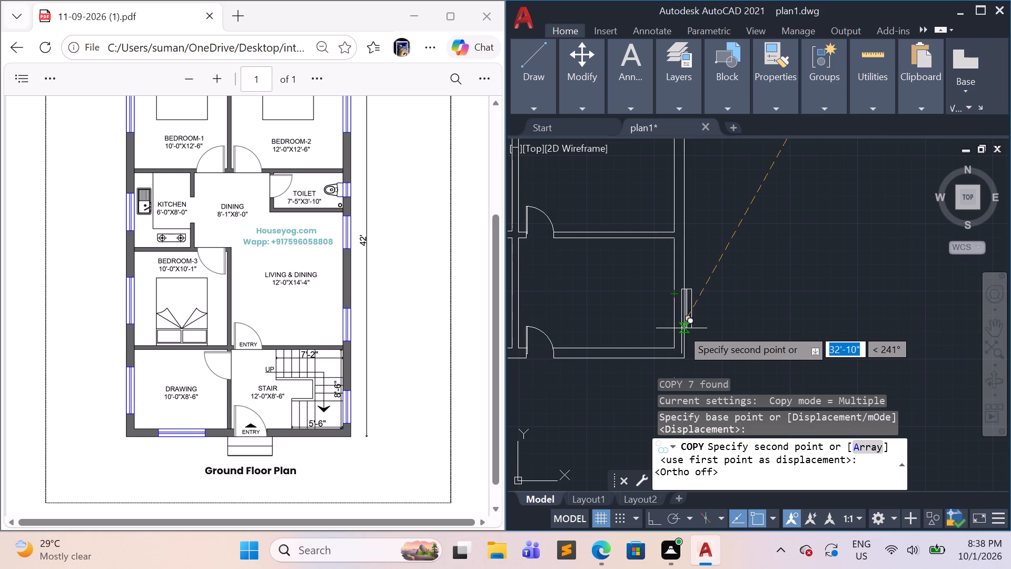
pyautogui.click(675, 328)
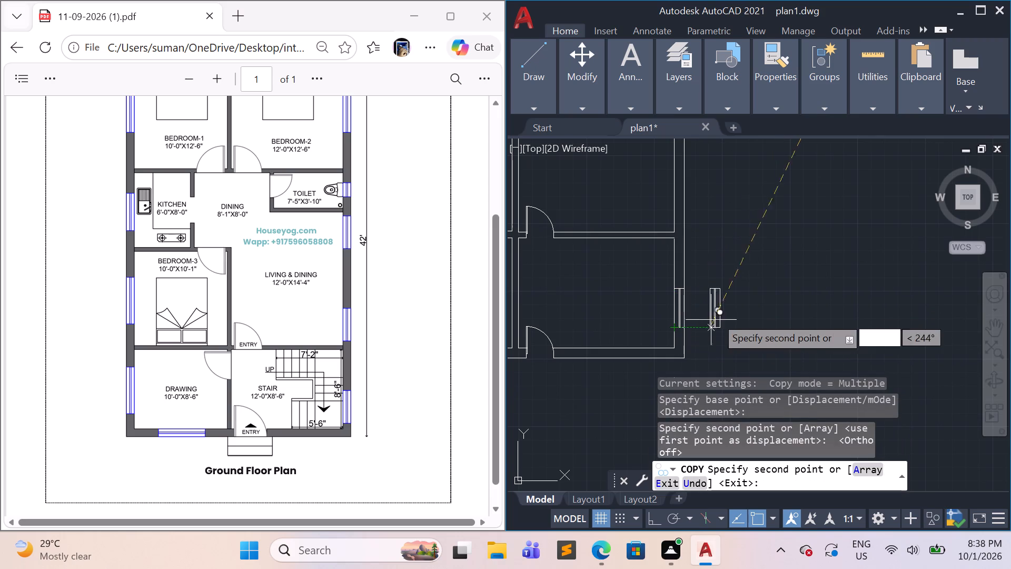
# Place two more copies of the window symbol in the east wall of the living and dining room, one lower and one upper.
pyautogui.moveTo(725, 297); pyautogui.dragTo(742, 408, button='middle')
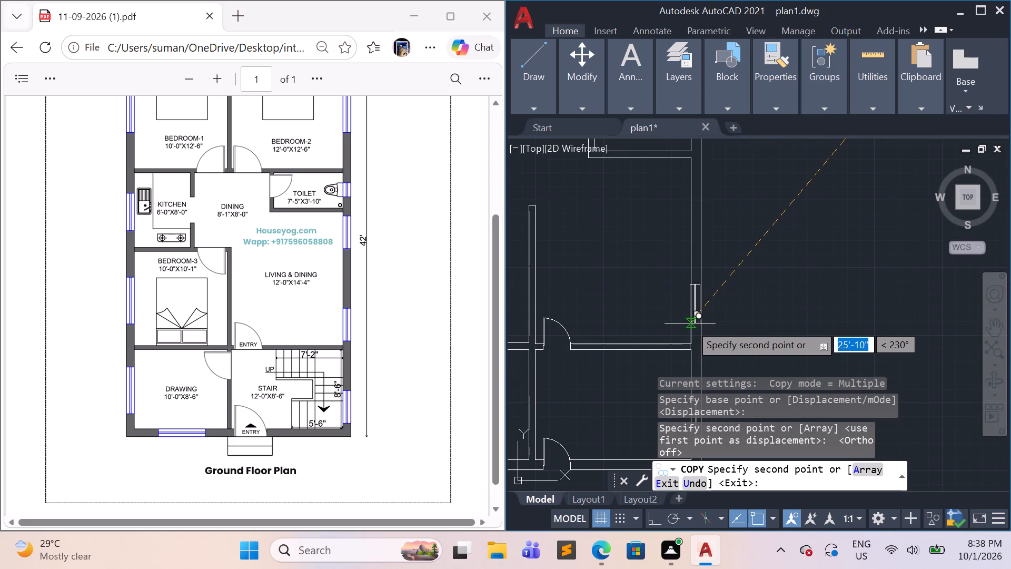
pyautogui.scroll(1, 690, 327)
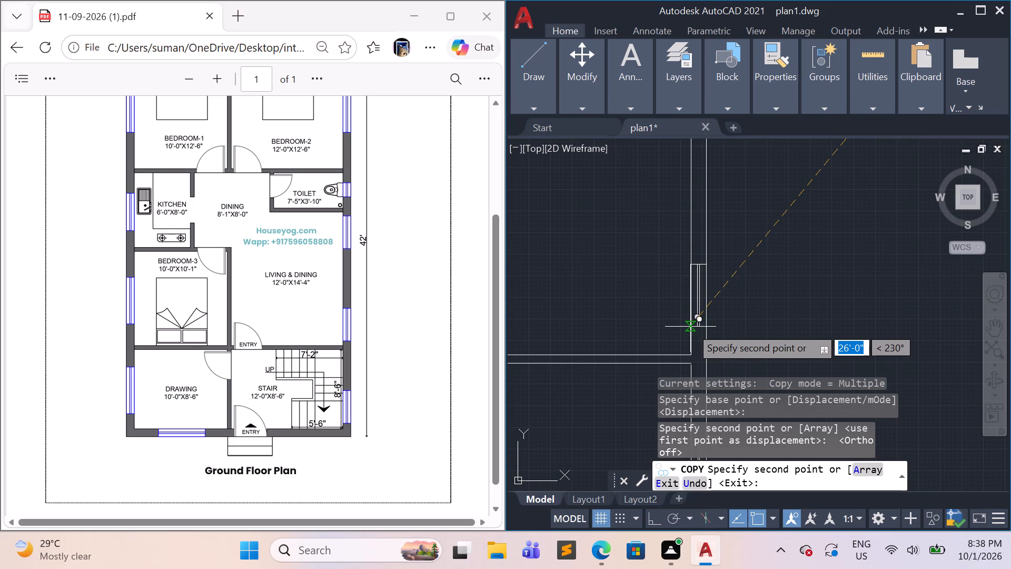
pyautogui.click(690, 327)
pyautogui.scroll(-2, 752, 288)
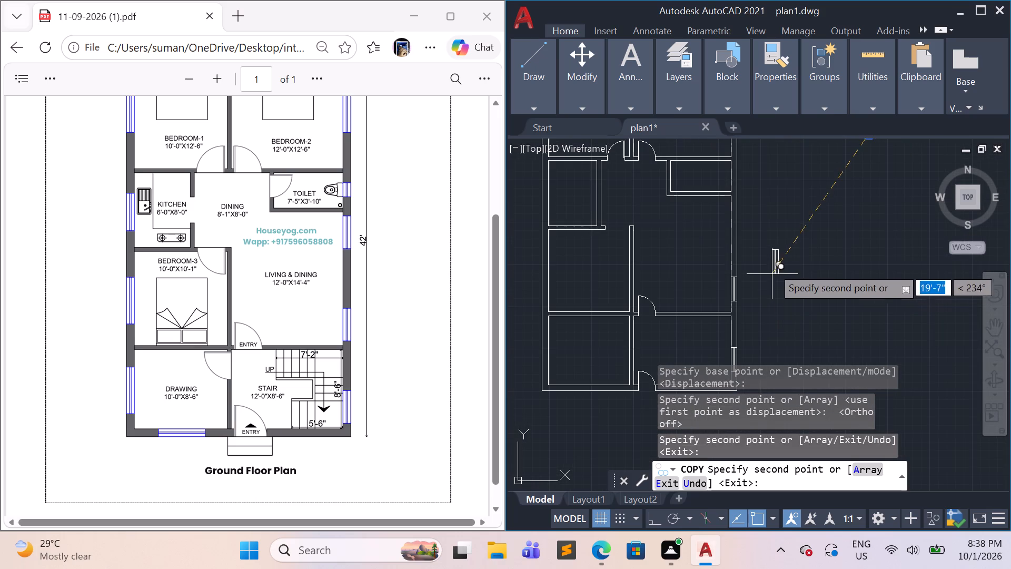
pyautogui.scroll(2, 730, 232)
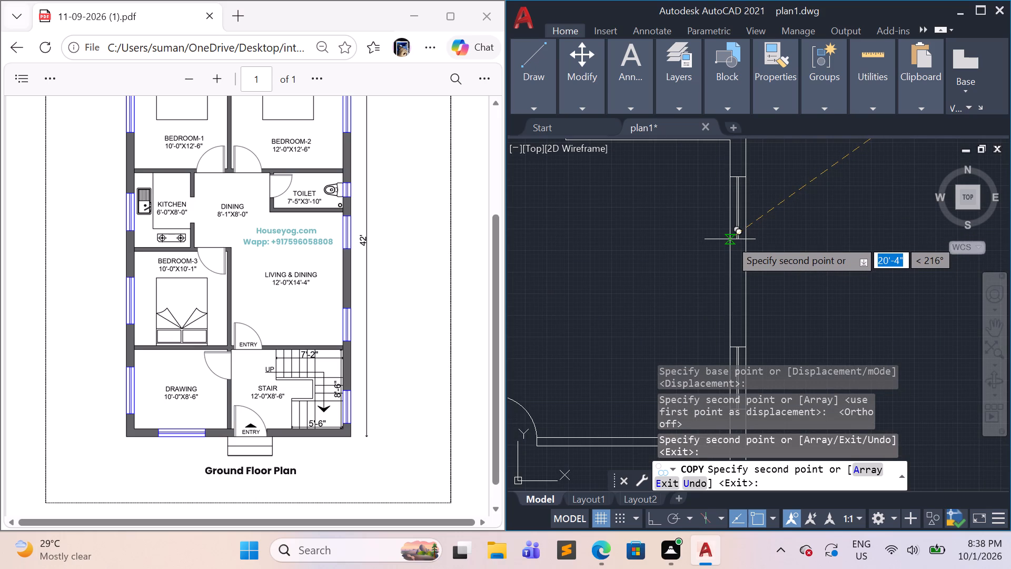
pyautogui.click(730, 239)
pyautogui.scroll(-4, 781, 245)
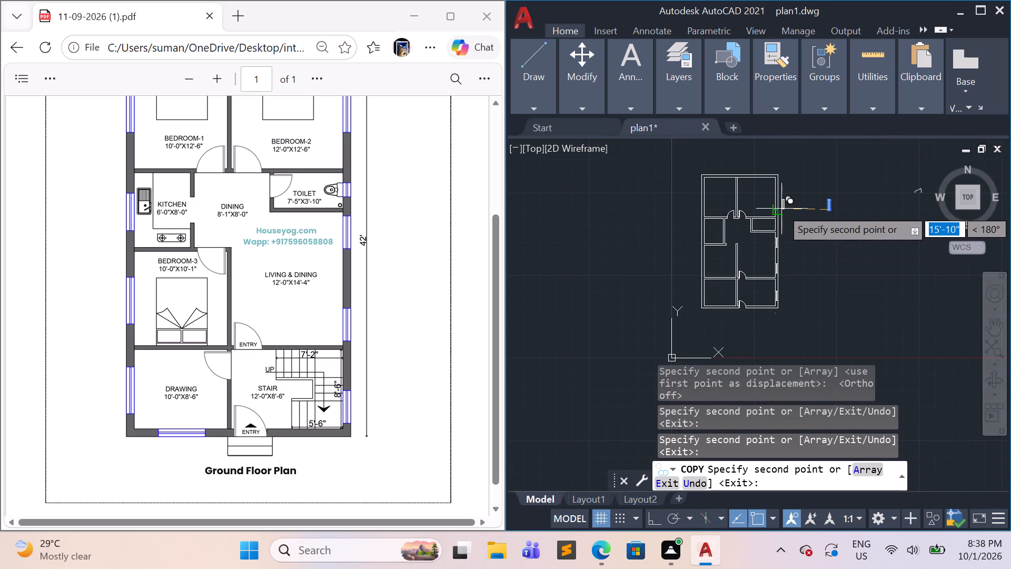
pyautogui.moveTo(796, 240); pyautogui.dragTo(765, 311, button='middle')
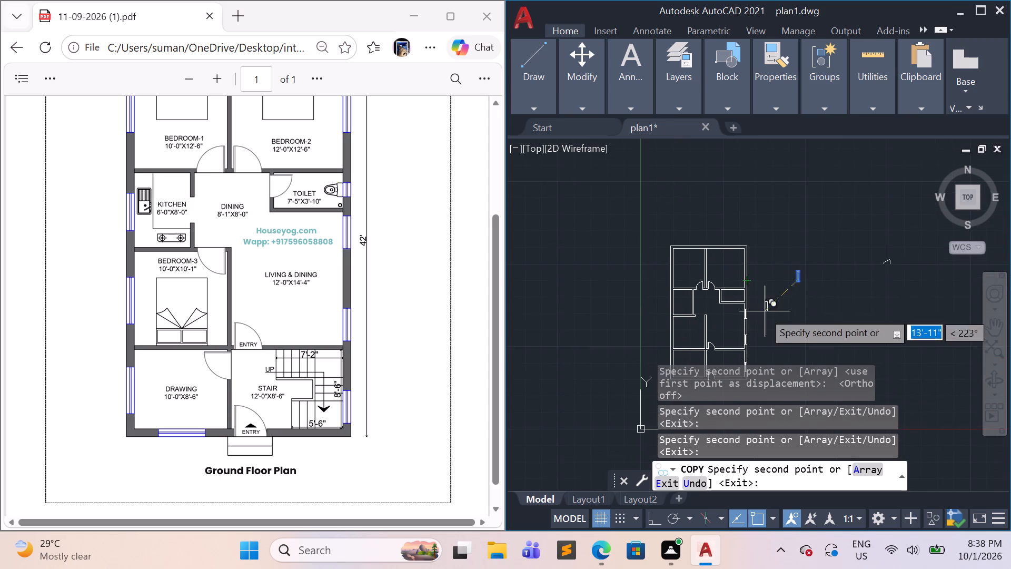
pyautogui.scroll(2, 745, 277)
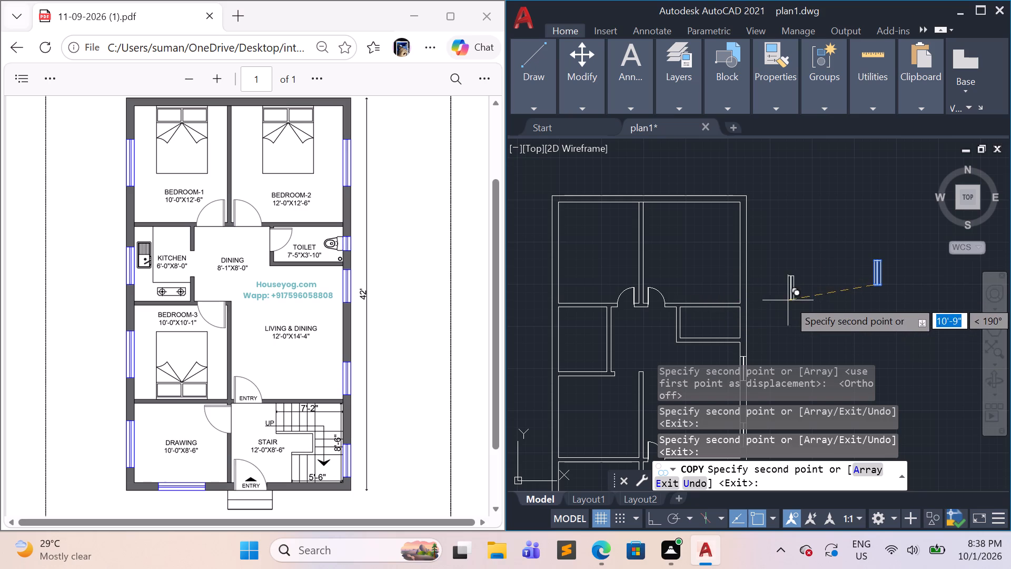
pyautogui.press('Escape')
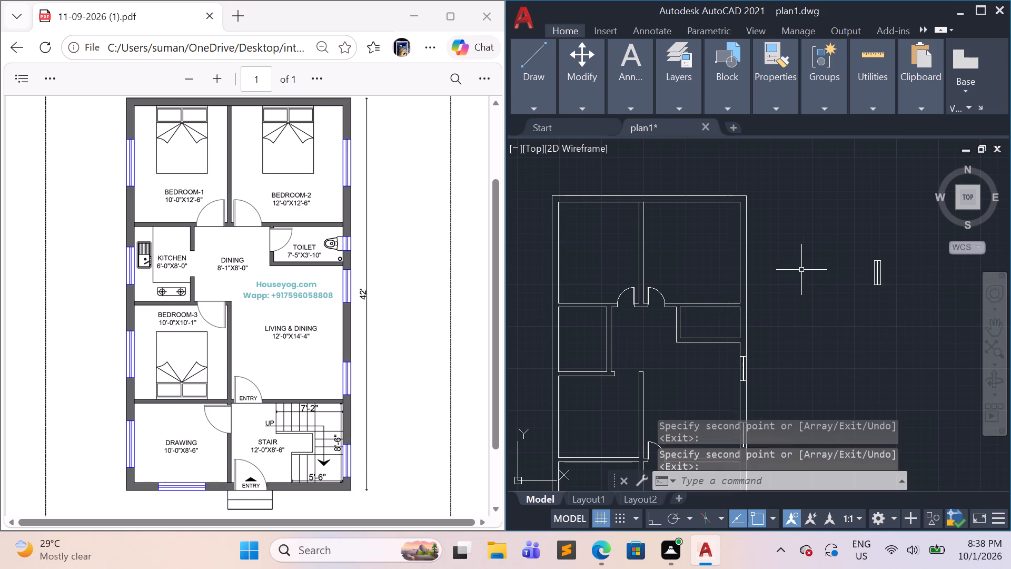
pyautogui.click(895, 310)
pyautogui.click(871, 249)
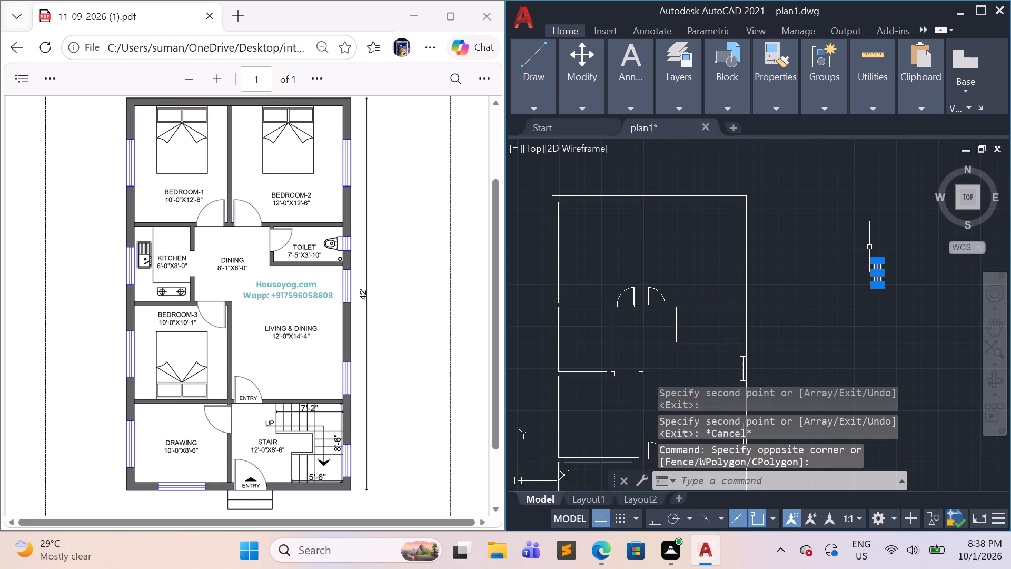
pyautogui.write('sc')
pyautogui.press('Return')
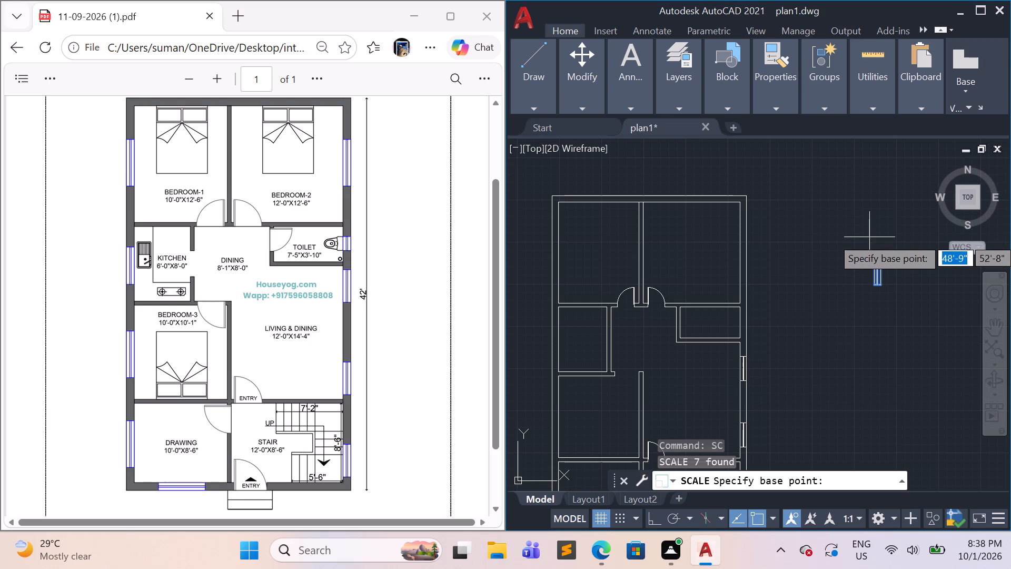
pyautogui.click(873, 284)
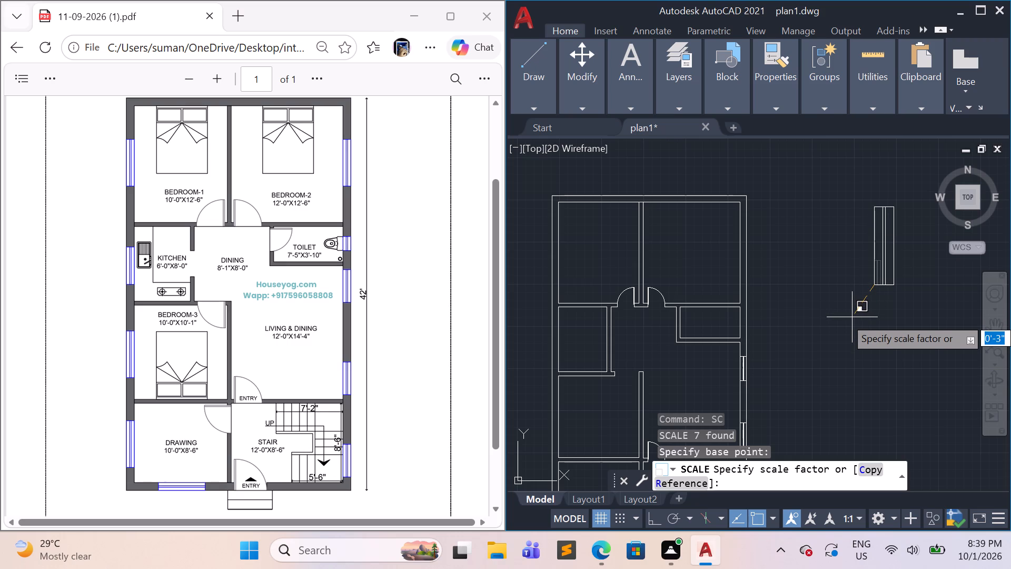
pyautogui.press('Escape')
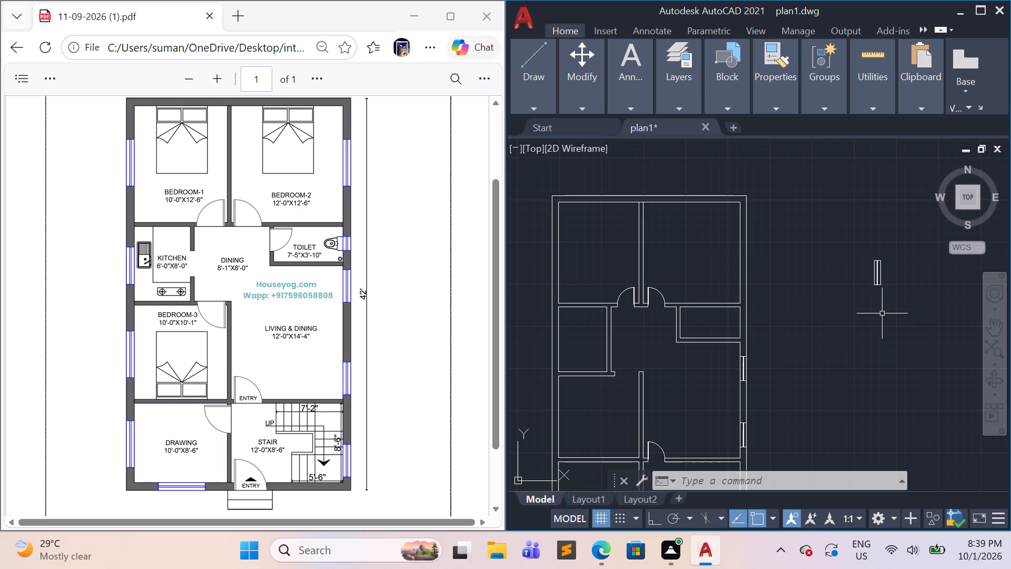
# Copy the spare vertical window symbol from its lower-left corner to an empty spot between it and the house plan.
pyautogui.scroll(3, 914, 278)
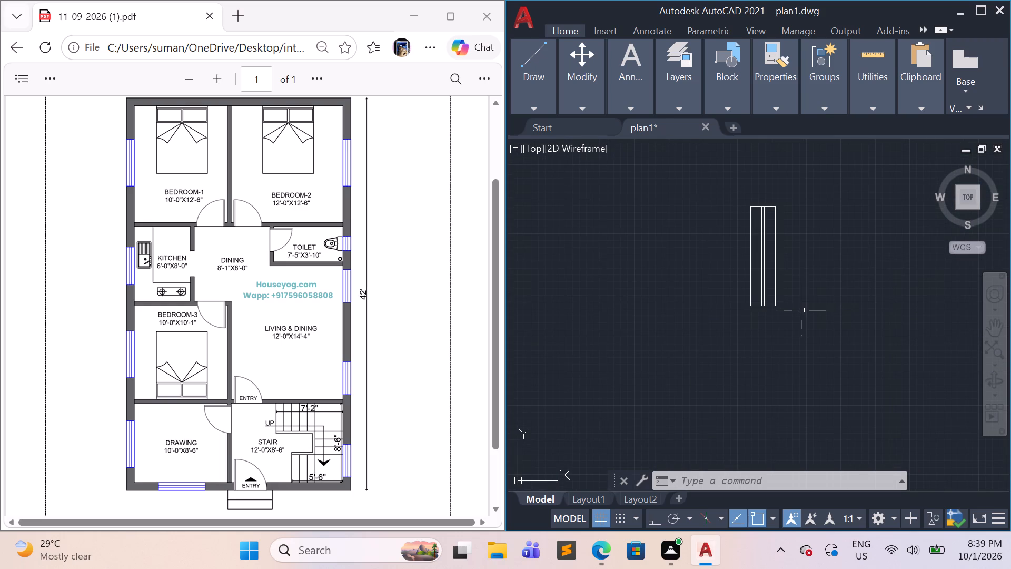
pyautogui.moveTo(807, 297); pyautogui.dragTo(821, 218, button='middle')
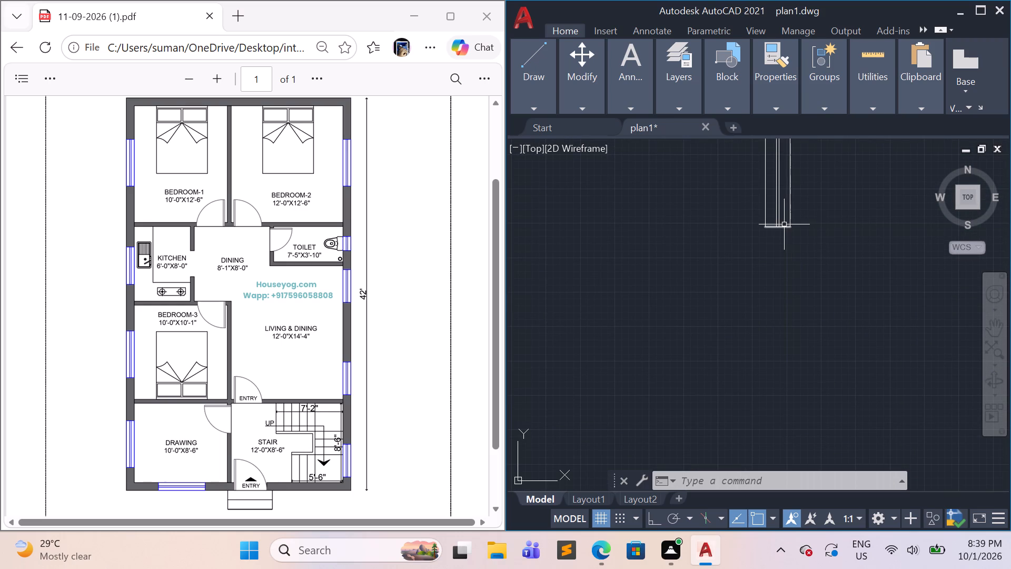
pyautogui.scroll(-2, 803, 246)
pyautogui.moveTo(861, 271); pyautogui.dragTo(856, 268)
pyautogui.click(730, 175)
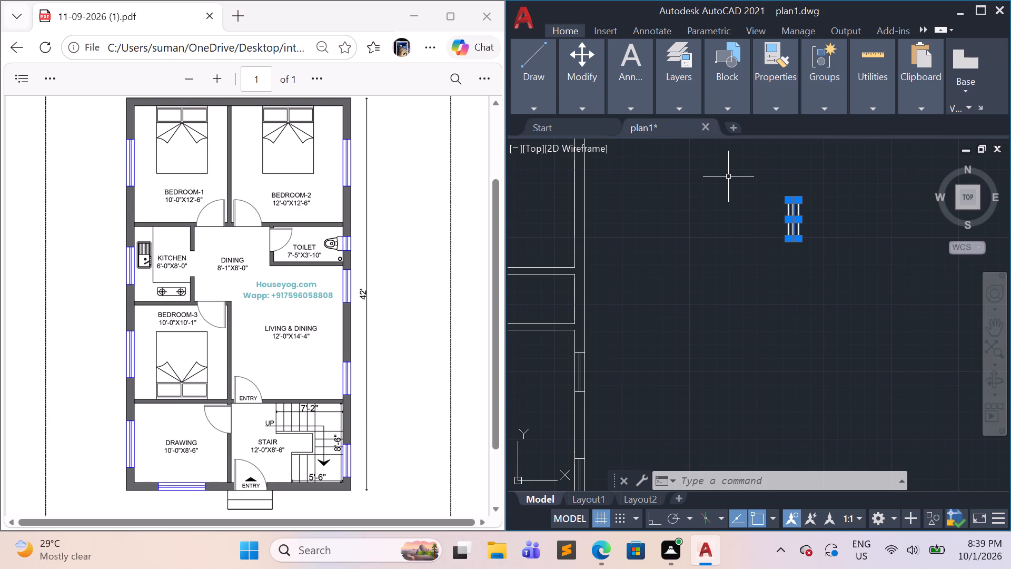
pyautogui.press('v')
pyautogui.press('BackSpace')
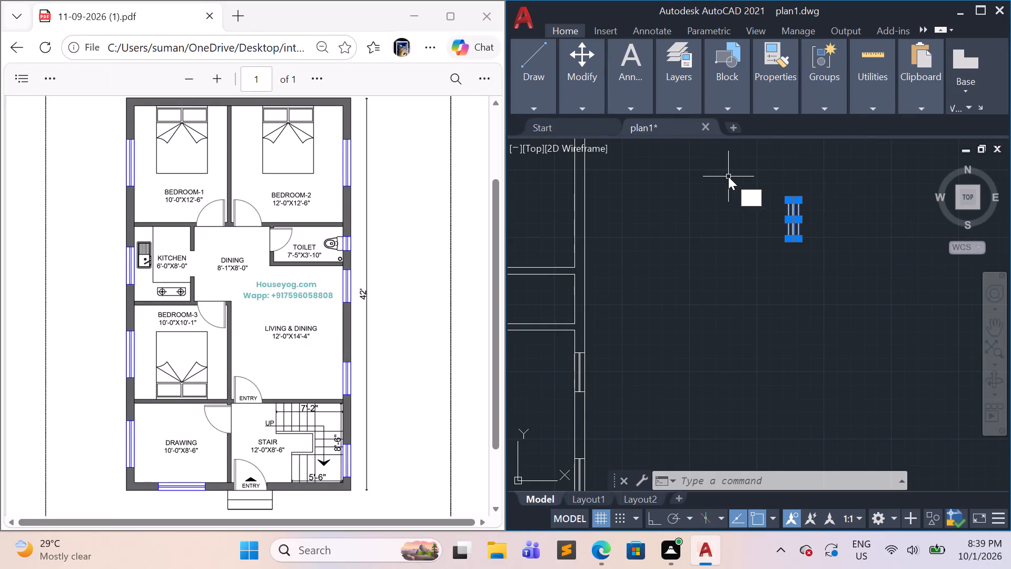
pyautogui.write('co')
pyautogui.press('Return')
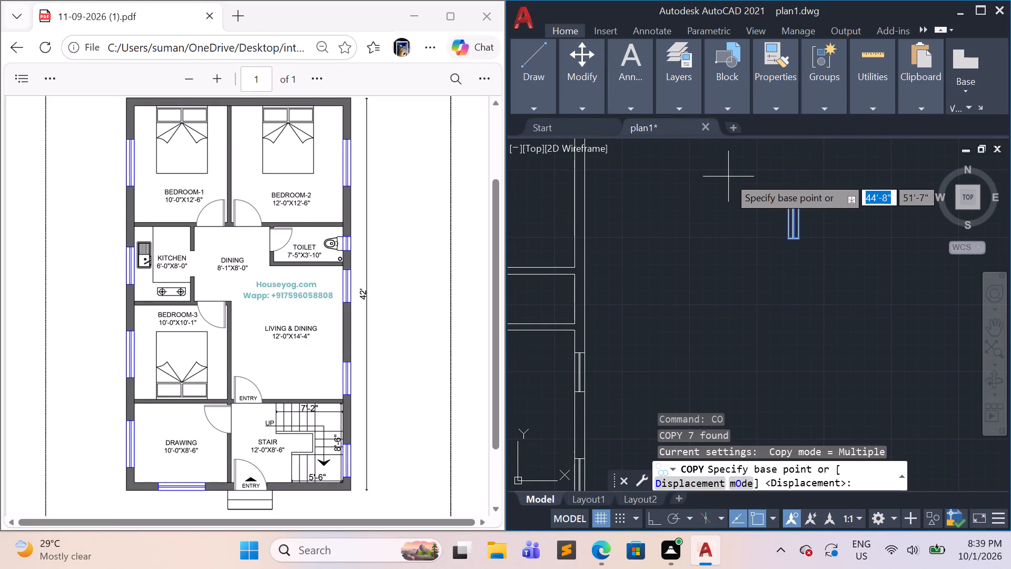
pyautogui.click(787, 240)
pyautogui.click(655, 235)
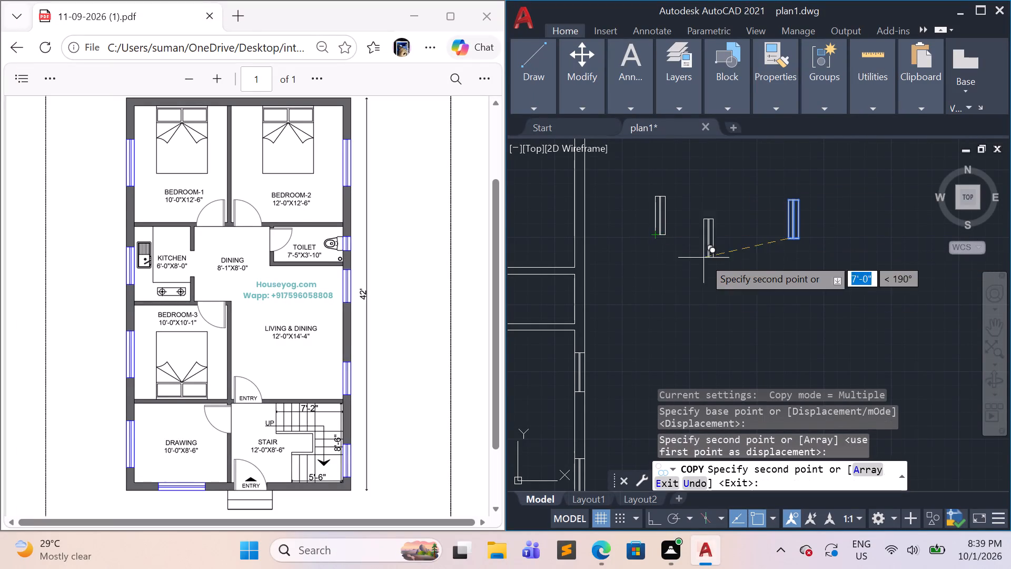
pyautogui.press('Escape')
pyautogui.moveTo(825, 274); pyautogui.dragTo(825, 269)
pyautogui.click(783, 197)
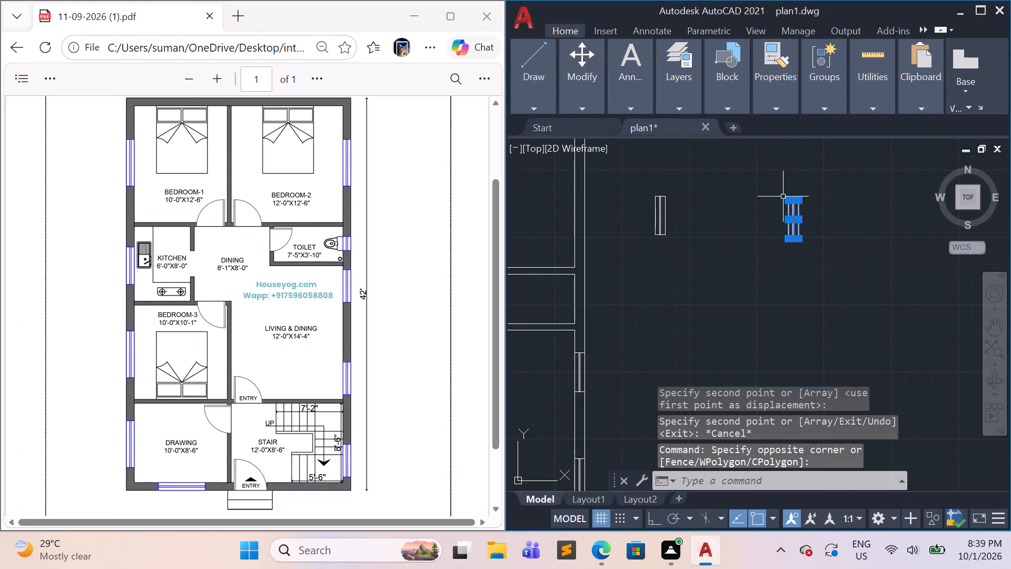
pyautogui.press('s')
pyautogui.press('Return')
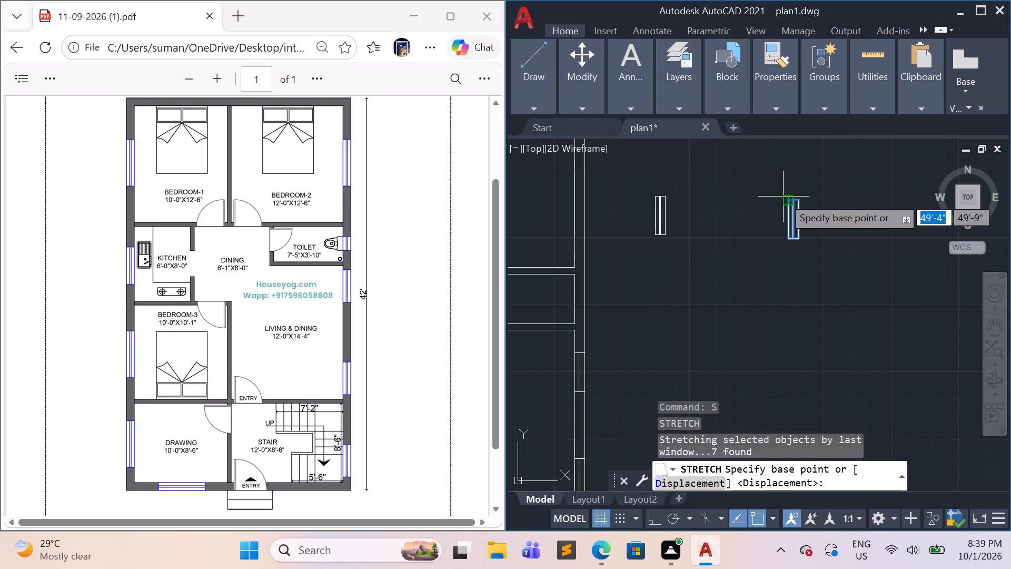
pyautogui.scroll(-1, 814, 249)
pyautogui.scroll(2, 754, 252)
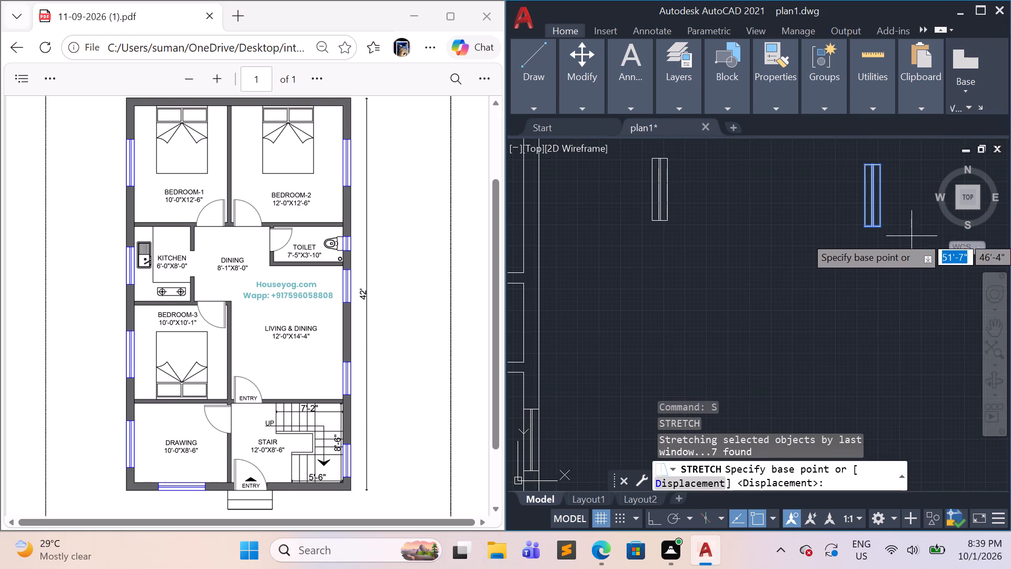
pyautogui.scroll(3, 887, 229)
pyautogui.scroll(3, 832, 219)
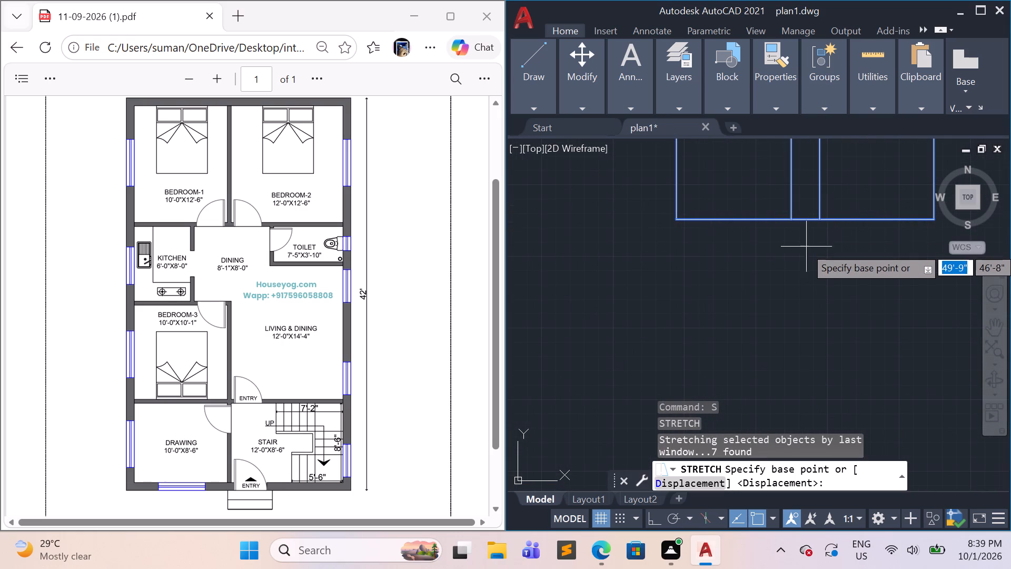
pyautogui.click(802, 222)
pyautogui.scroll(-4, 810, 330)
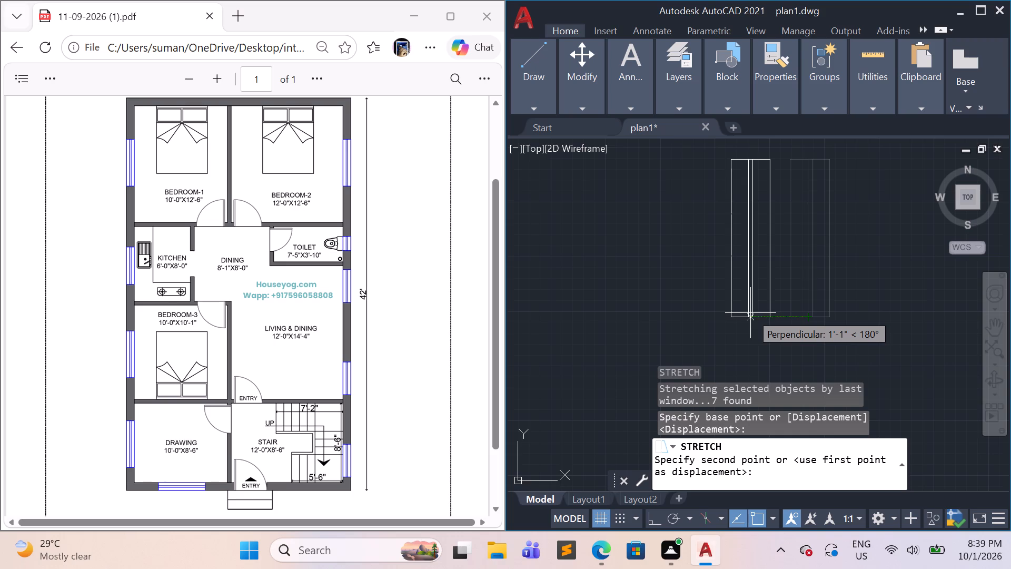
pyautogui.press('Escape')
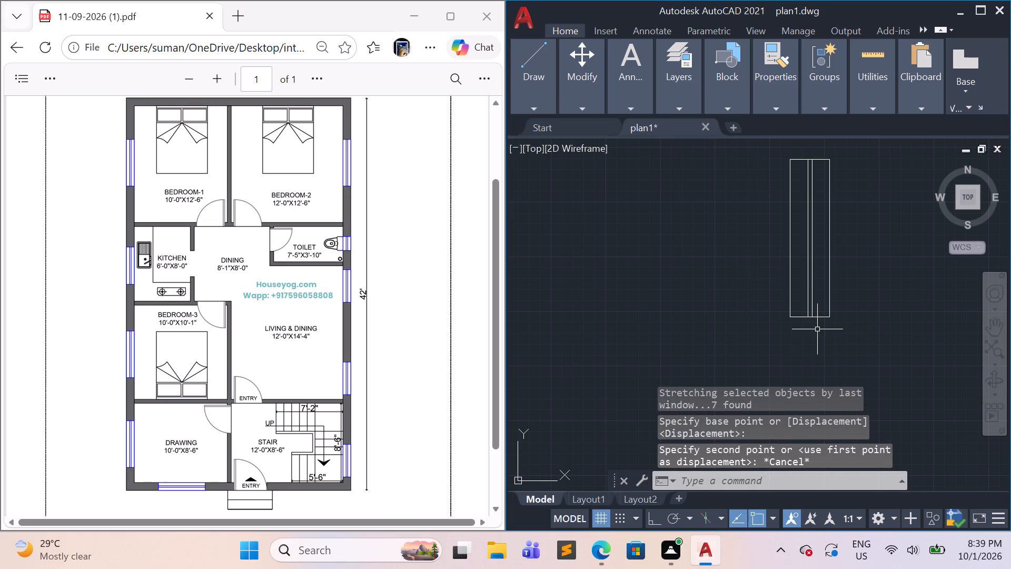
# Move one of the overlapping bottom end lines of the original spare window symbol straight down from its midpoint.
pyautogui.click(809, 317)
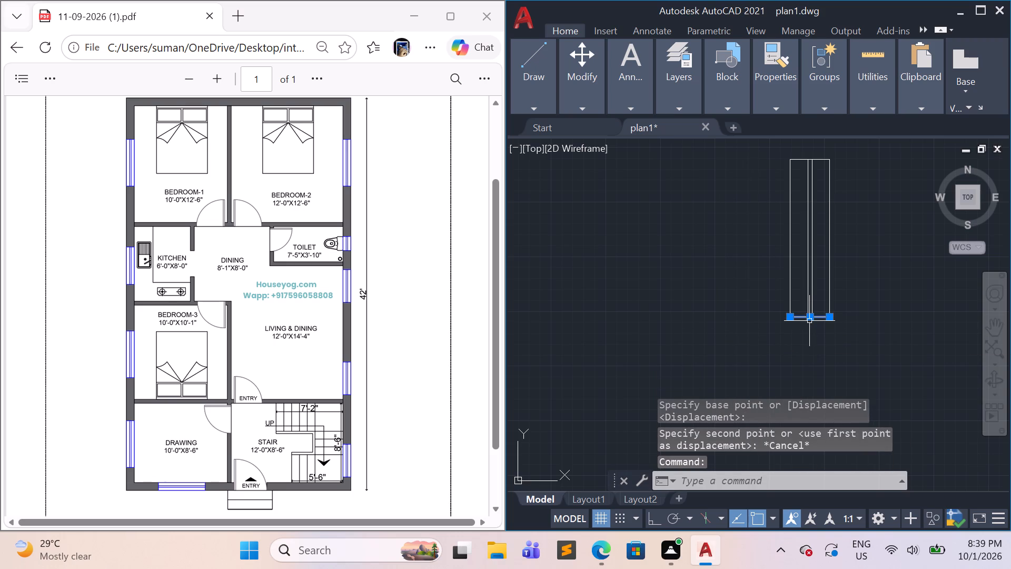
pyautogui.click(810, 317)
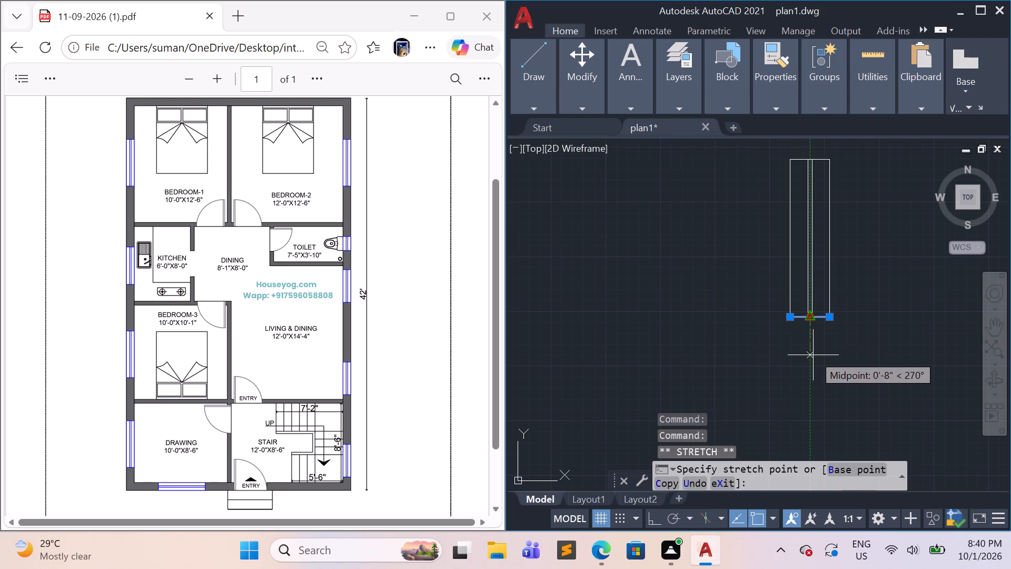
pyautogui.click(813, 380)
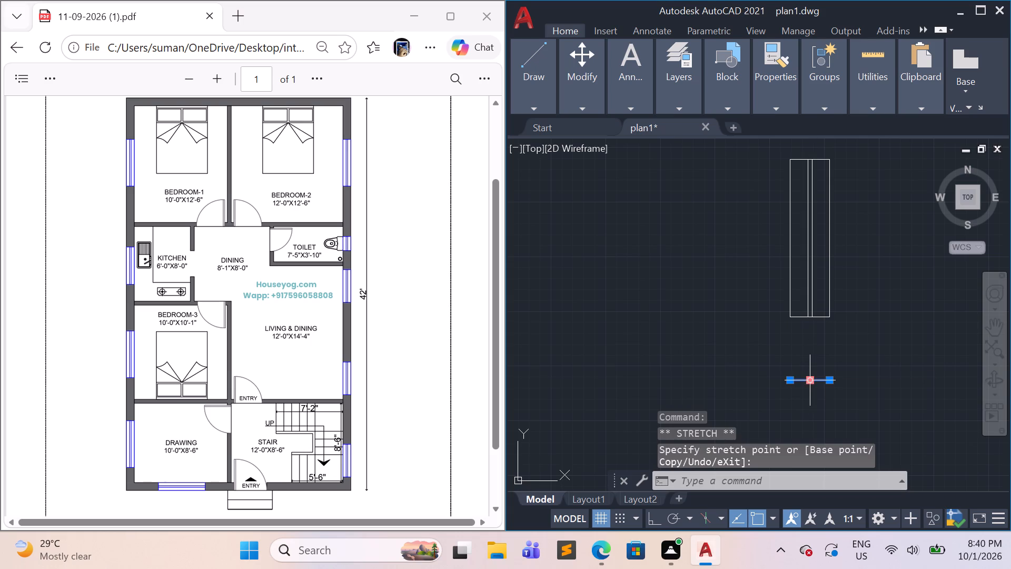
pyautogui.press('Escape')
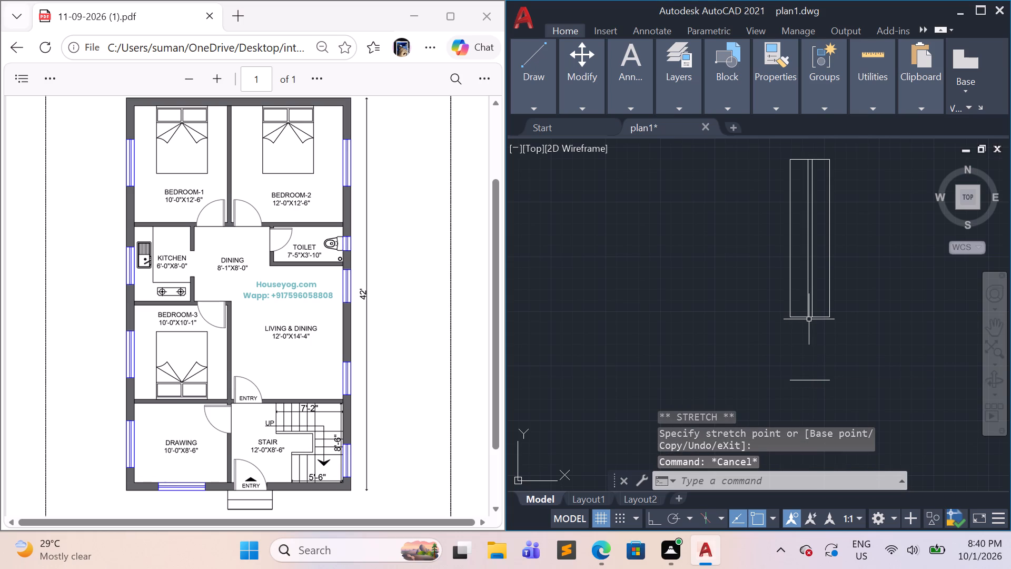
# Move the remaining bottom end line of the window symbol straight down from its midpoint, to just below the detached line.
pyautogui.scroll(1, 809, 319)
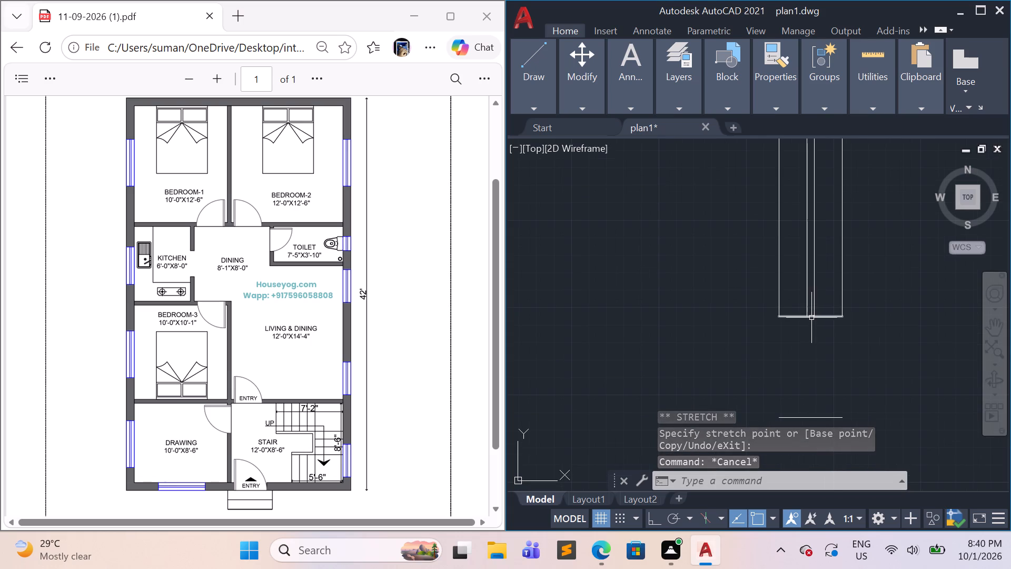
pyautogui.click(812, 317)
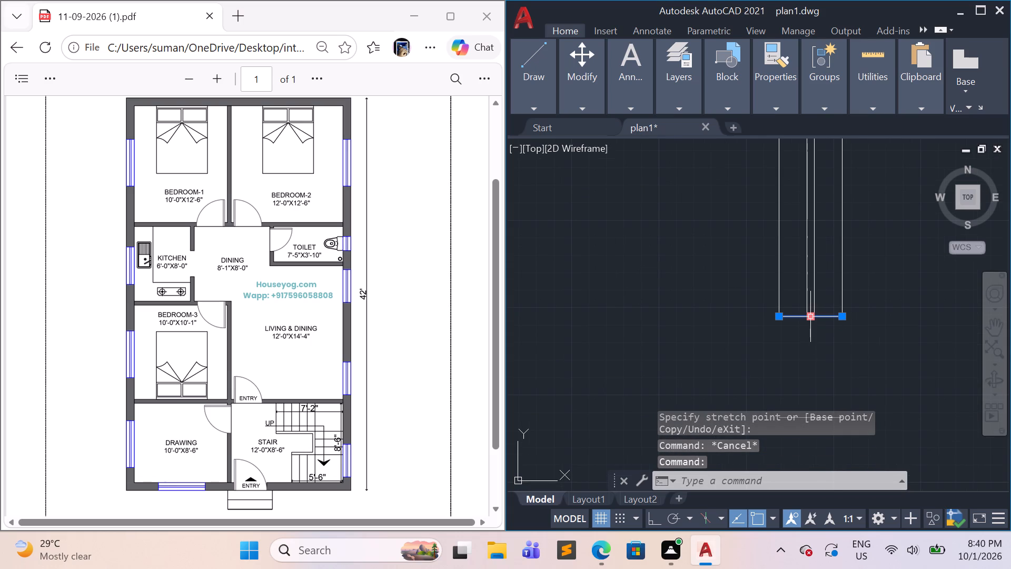
pyautogui.click(809, 319)
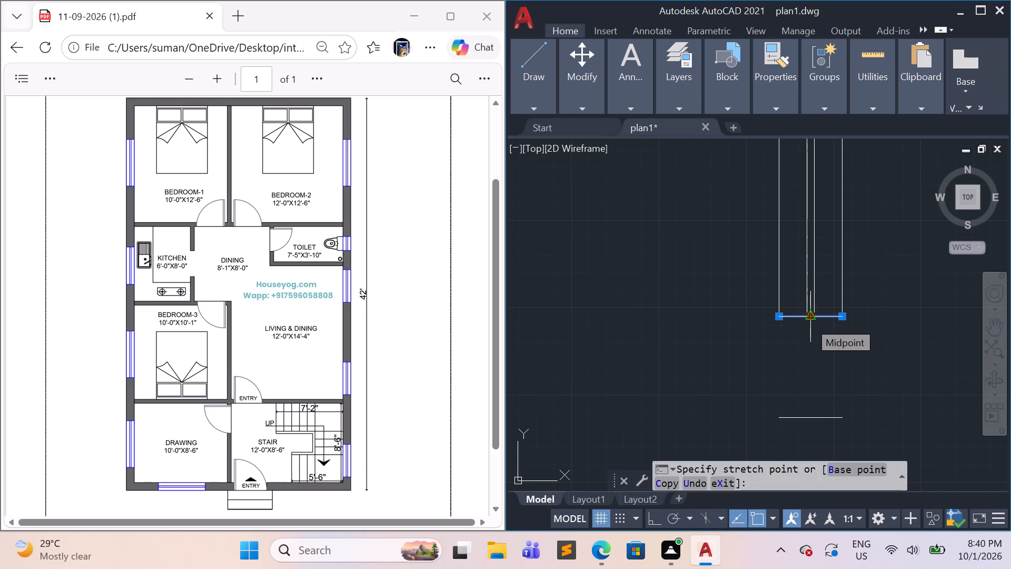
pyautogui.click(811, 318)
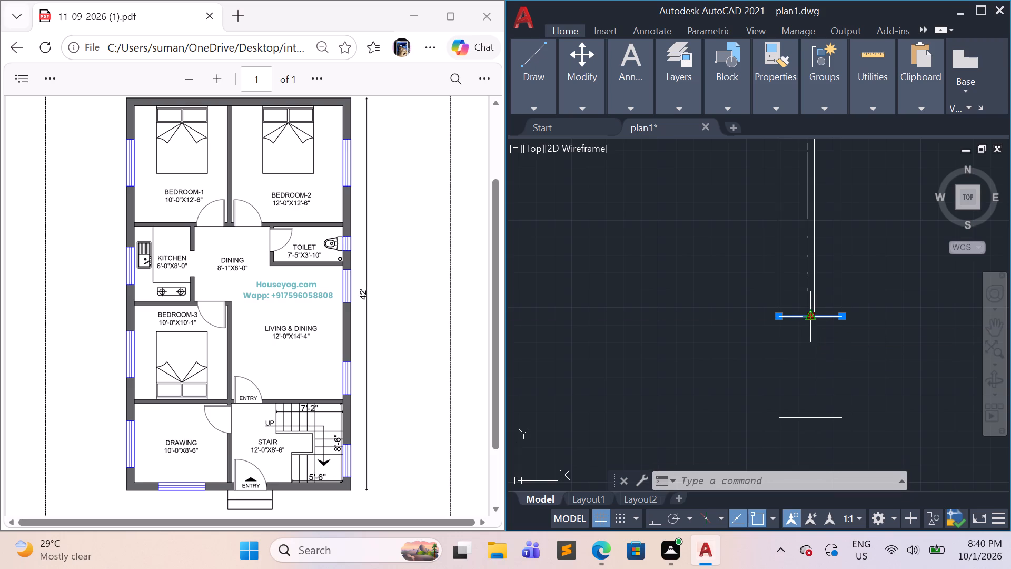
pyautogui.click(811, 318)
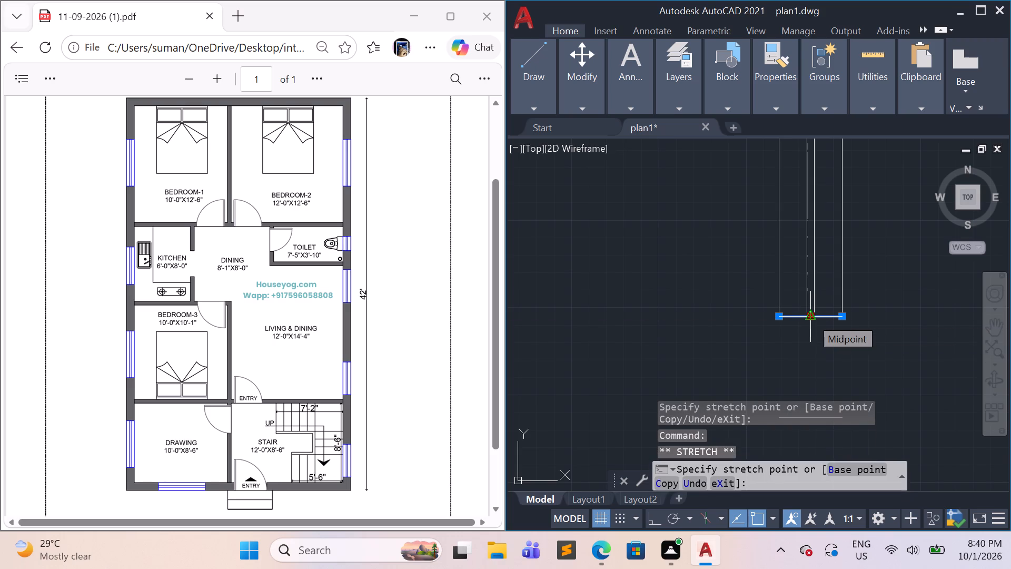
pyautogui.press('b')
pyautogui.press('Return')
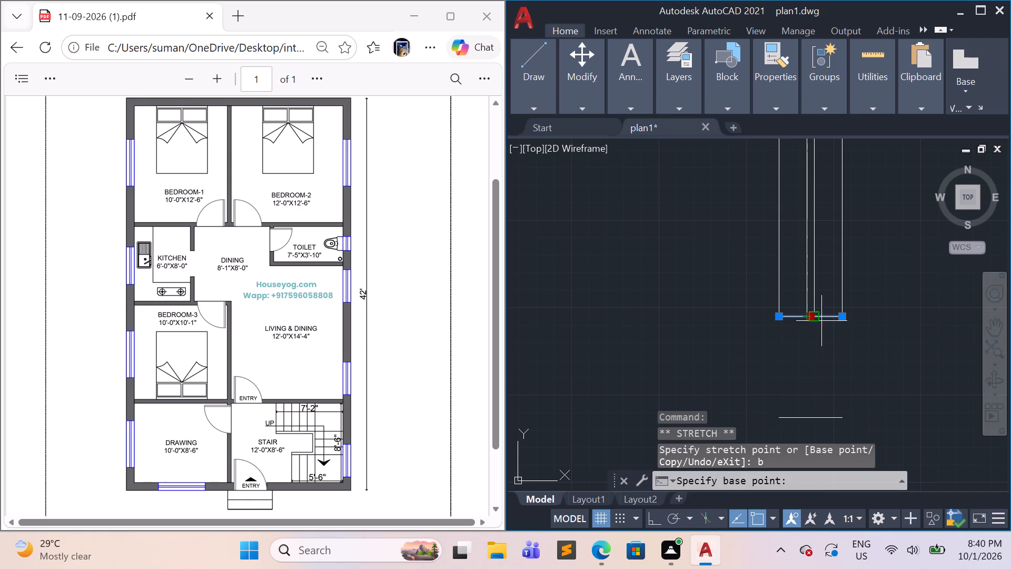
pyautogui.click(810, 314)
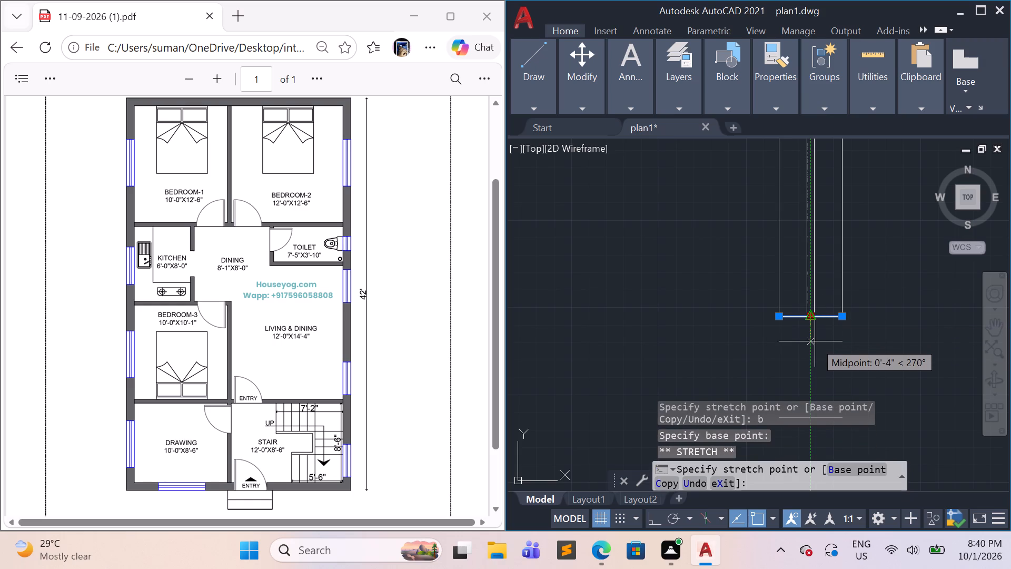
pyautogui.scroll(-2, 816, 365)
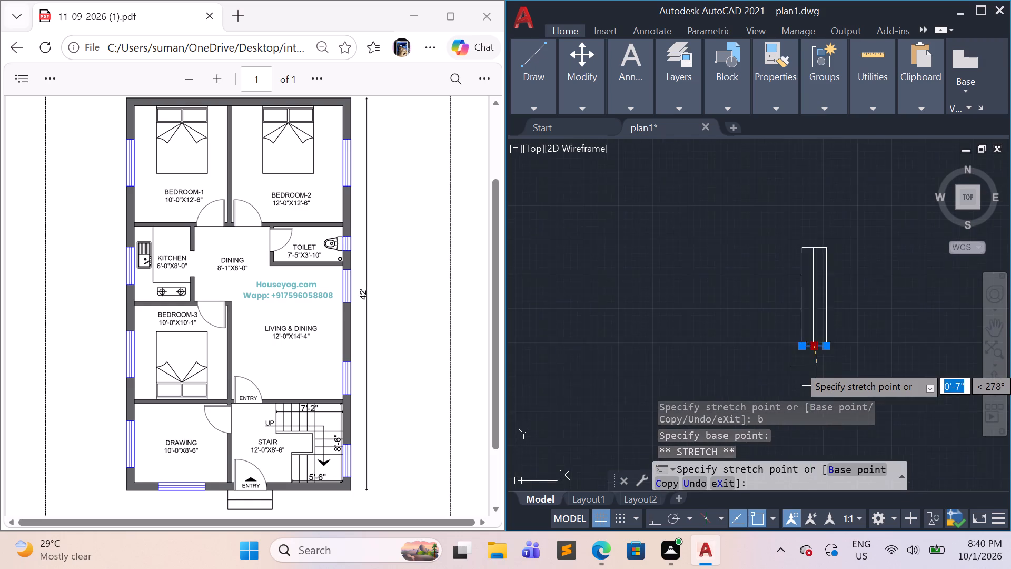
pyautogui.scroll(-1, 817, 365)
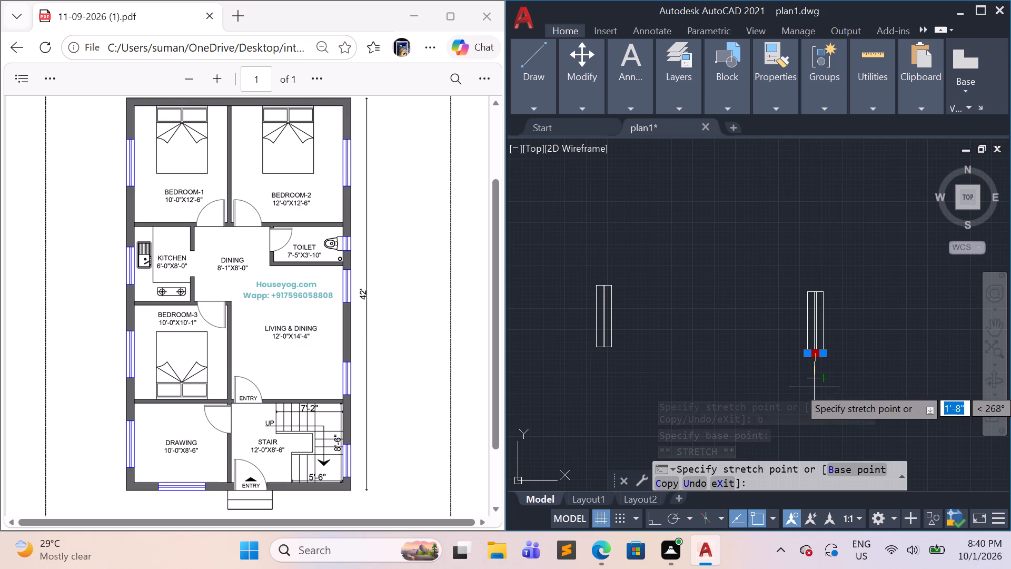
pyautogui.scroll(2, 815, 385)
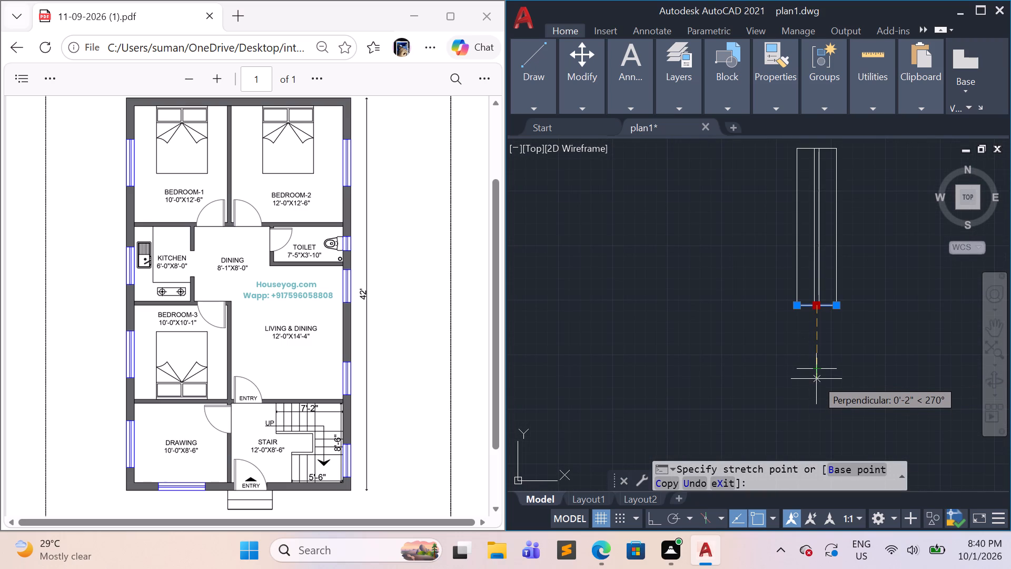
pyautogui.click(818, 397)
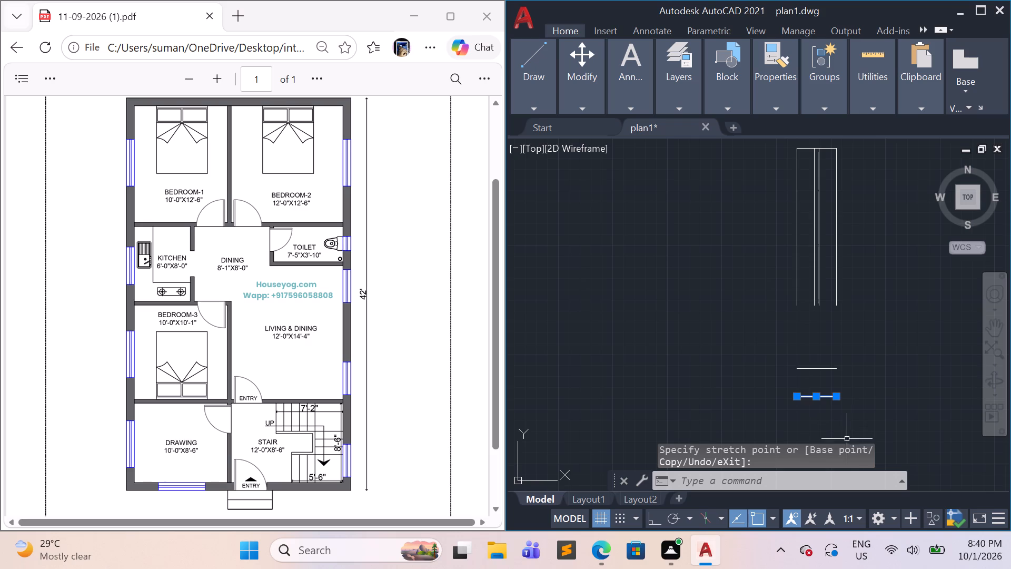
pyautogui.press('Escape')
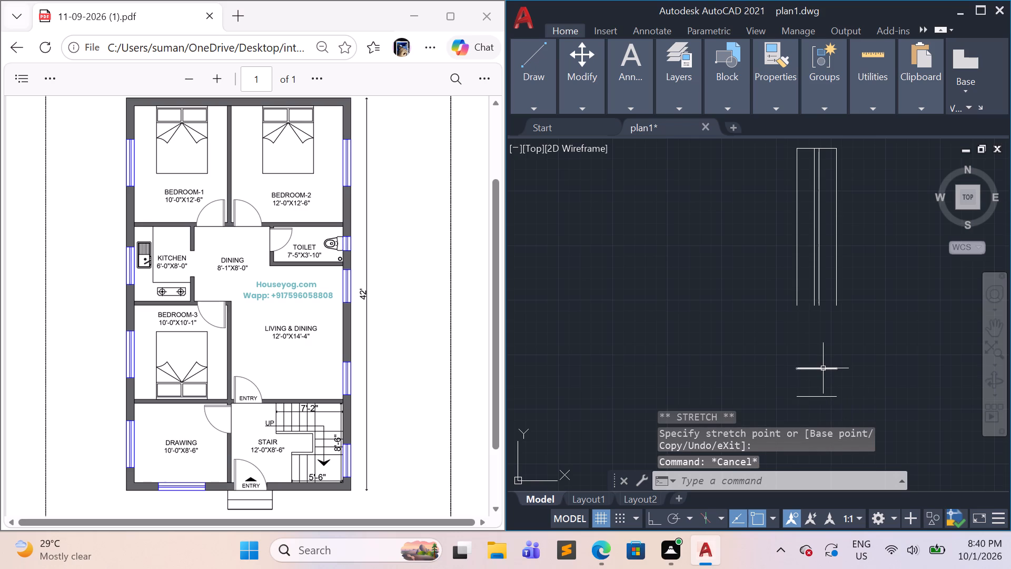
# Erase the upper of the two detached end lines below the window symbol.
pyautogui.click(823, 368)
pyautogui.press('e')
pyautogui.press('Return')
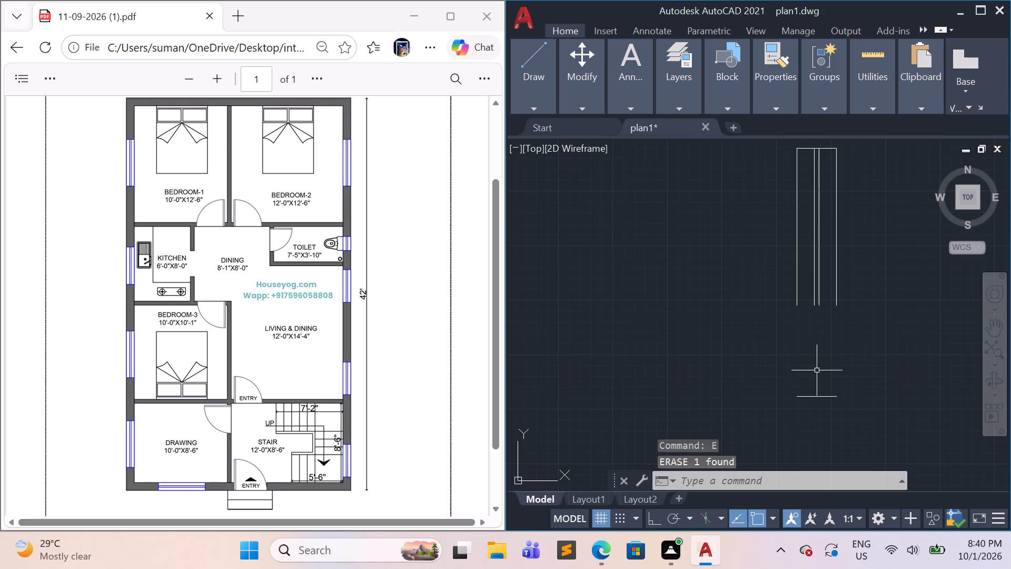
# Extend the four long lines of the open window symbol down to the detached end line.
pyautogui.write('ex')
pyautogui.press('Return')
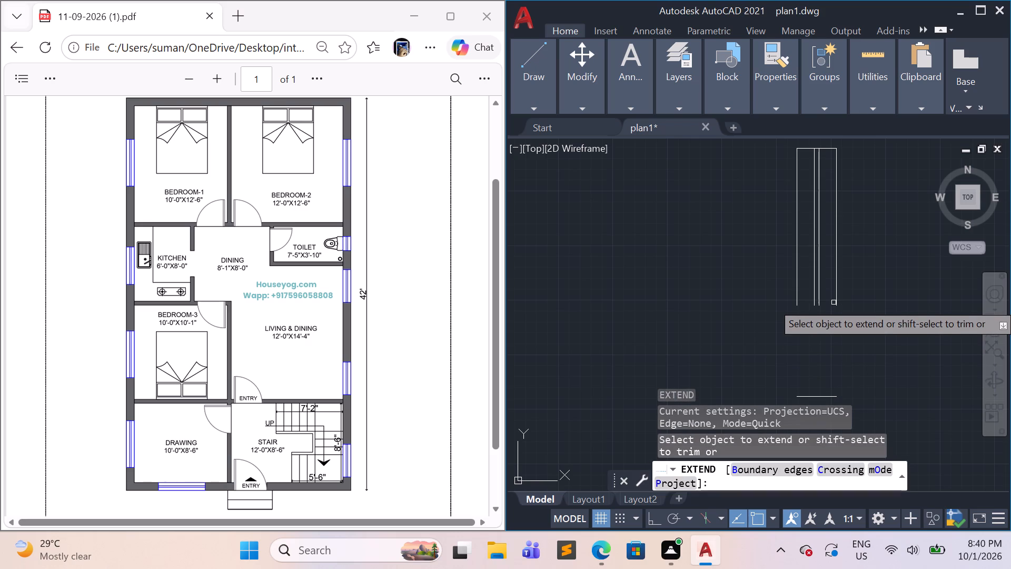
pyautogui.click(835, 300)
pyautogui.click(817, 306)
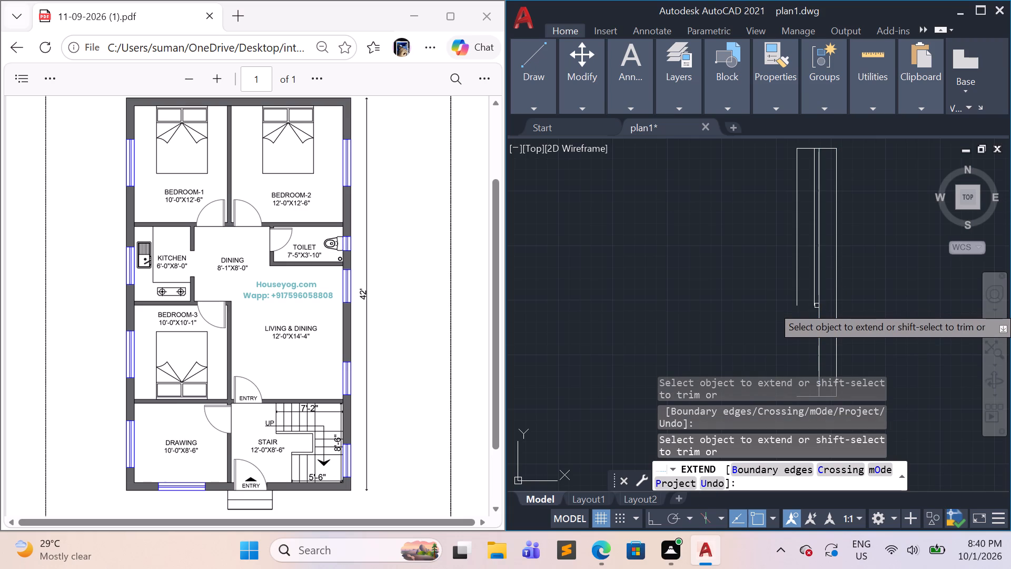
pyautogui.click(816, 306)
pyautogui.click(796, 306)
pyautogui.scroll(-3, 881, 292)
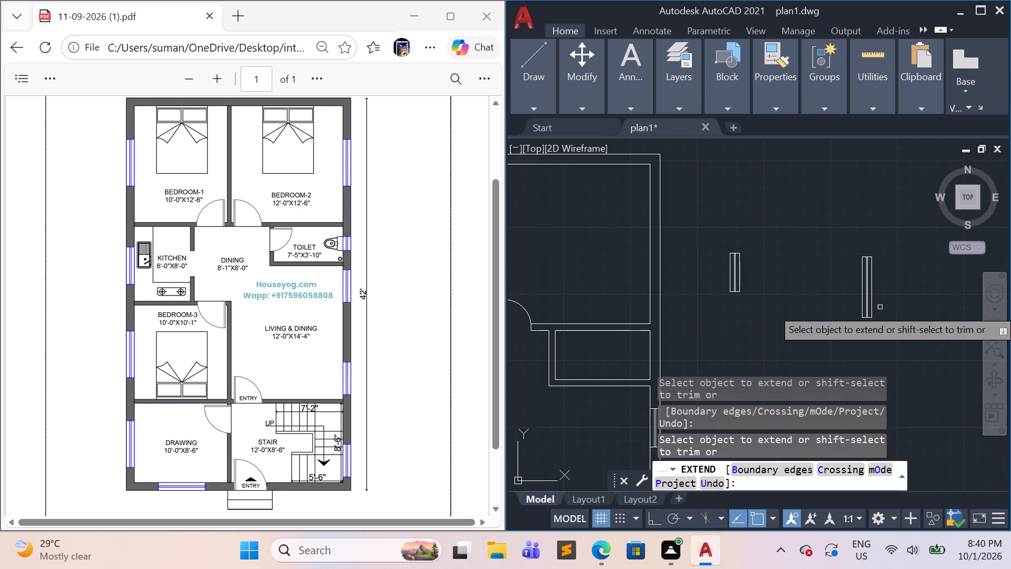
pyautogui.press('Escape')
pyautogui.press('Escape')
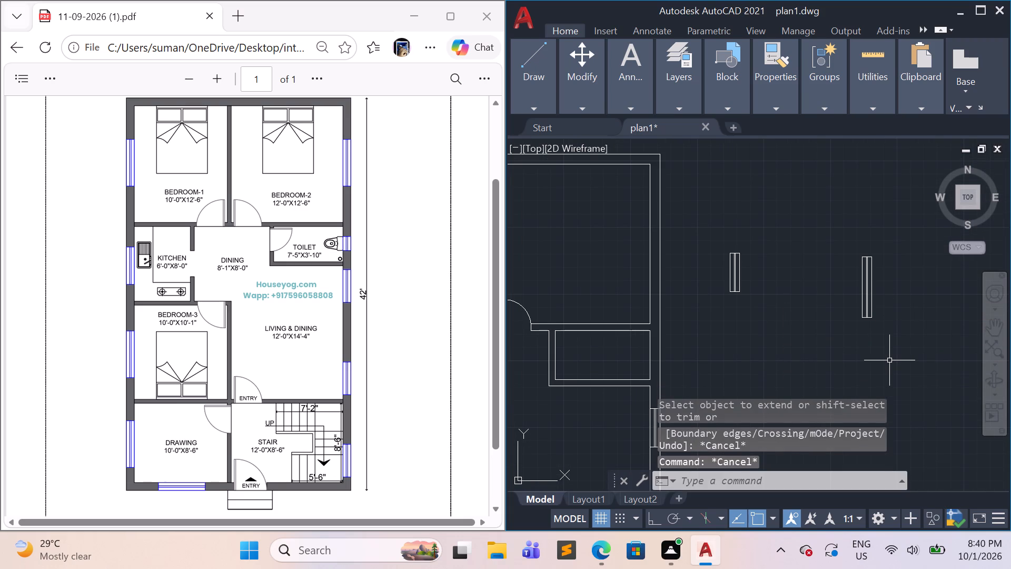
# Copy the lengthened window symbol from its lower-left corner into Bedroom-2's exterior side wall.
pyautogui.click(896, 344)
pyautogui.click(844, 206)
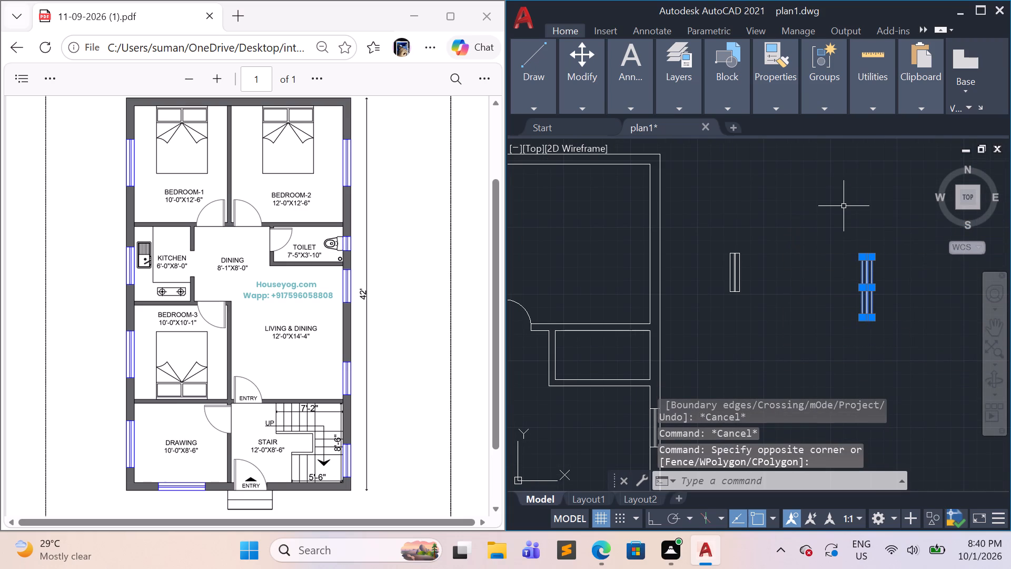
pyautogui.write('co')
pyautogui.press('Return')
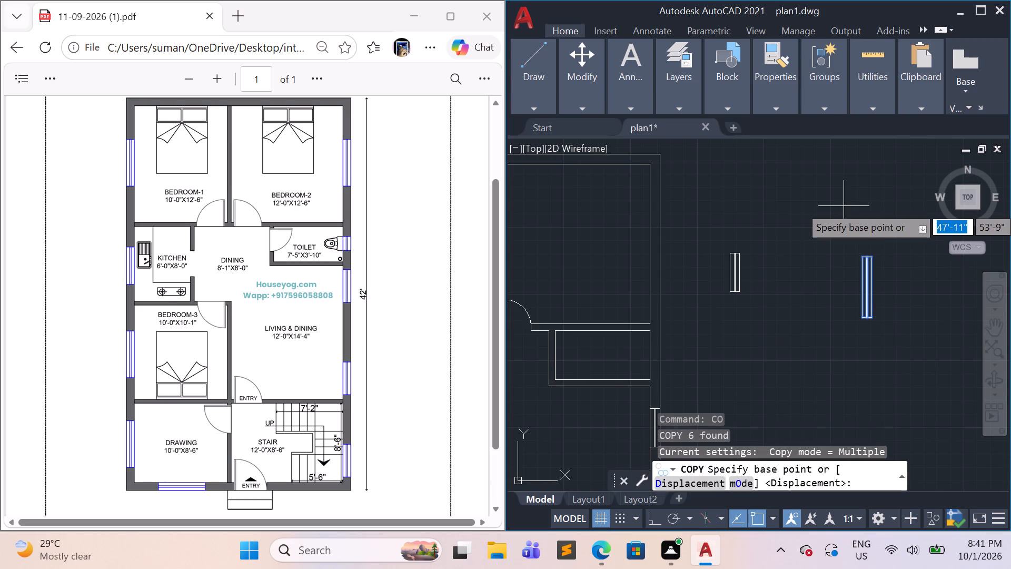
pyautogui.click(856, 318)
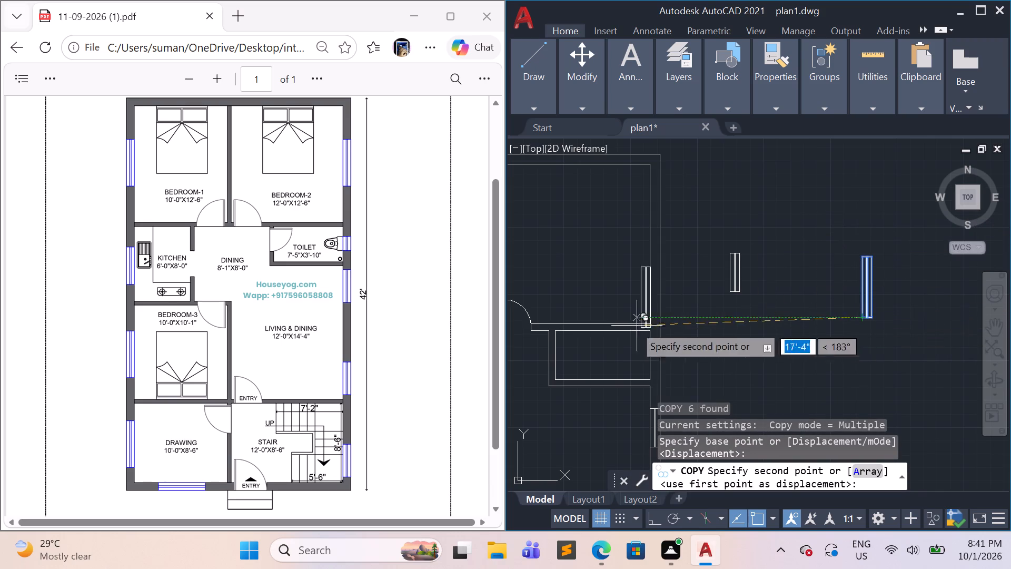
pyautogui.scroll(1, 649, 280)
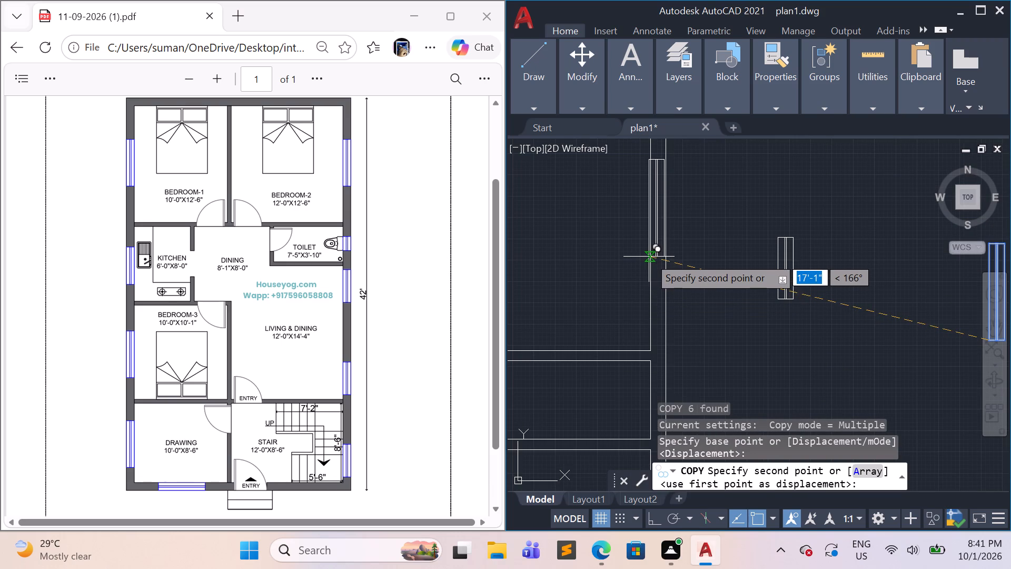
pyautogui.click(650, 255)
# Place further copies of the long window symbol in the left exterior wall at Bedroom-1 and at the kitchen.
pyautogui.scroll(-5, 670, 274)
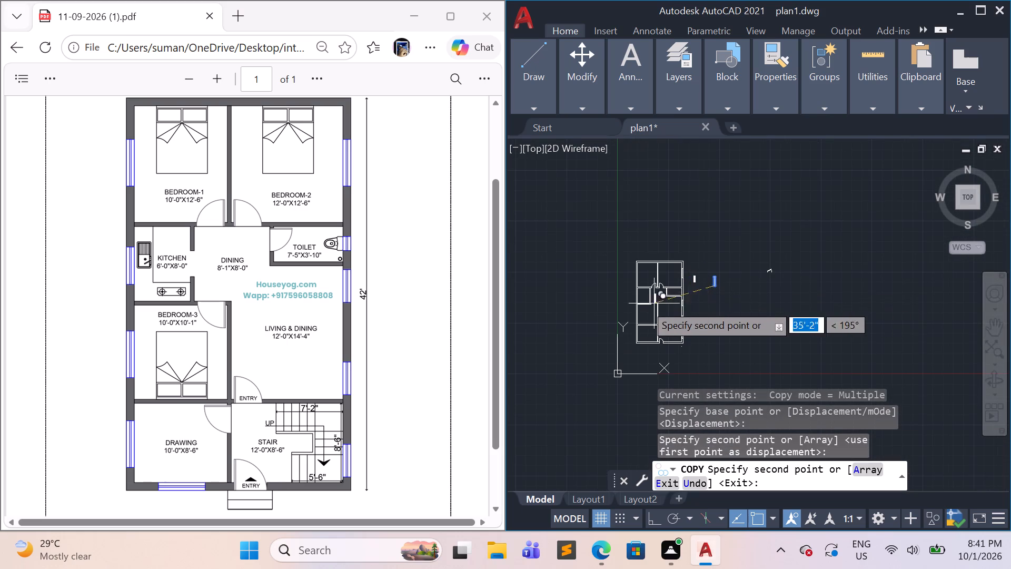
pyautogui.scroll(4, 626, 279)
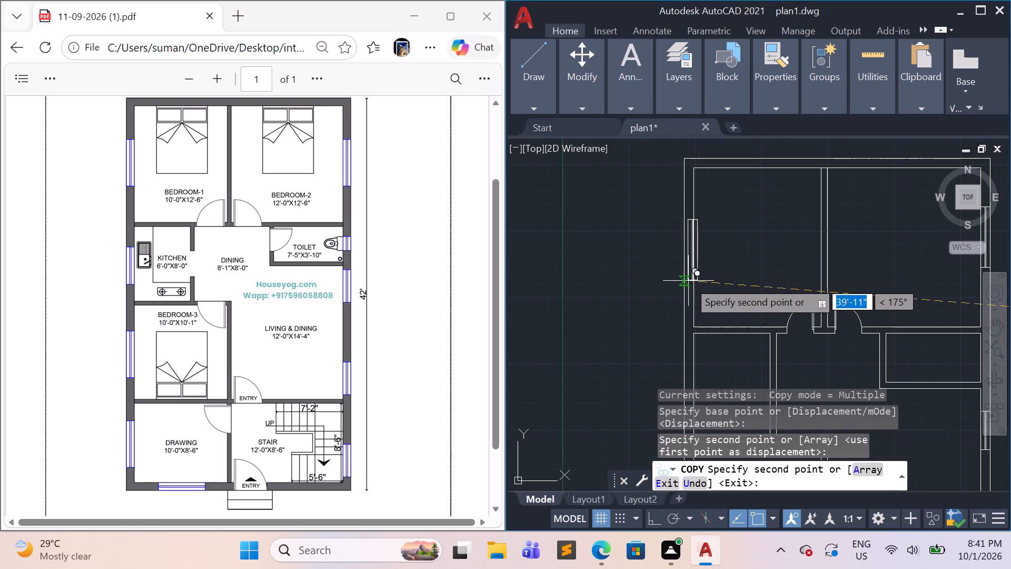
pyautogui.scroll(3, 688, 281)
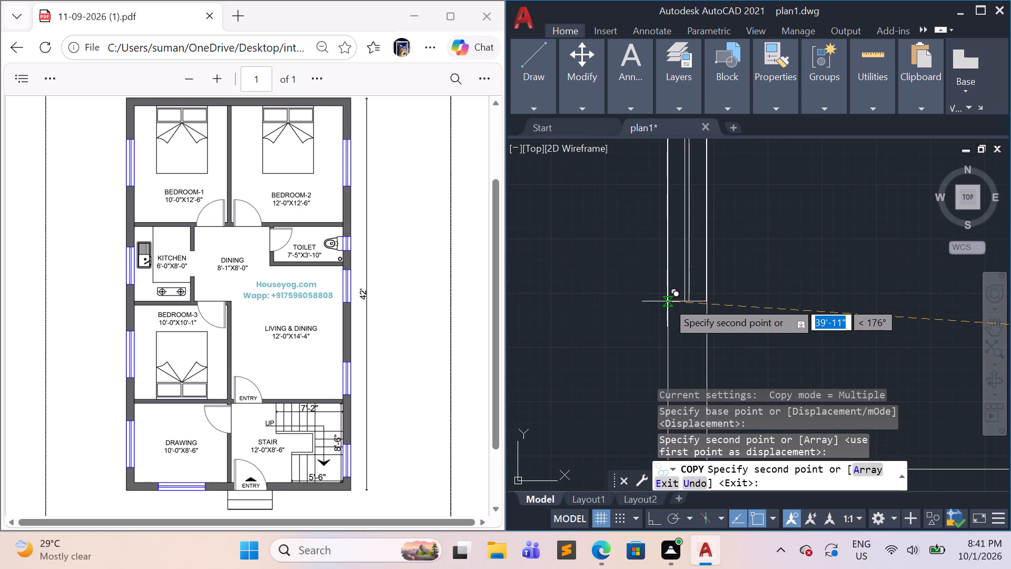
pyautogui.click(667, 301)
pyautogui.scroll(-5, 698, 319)
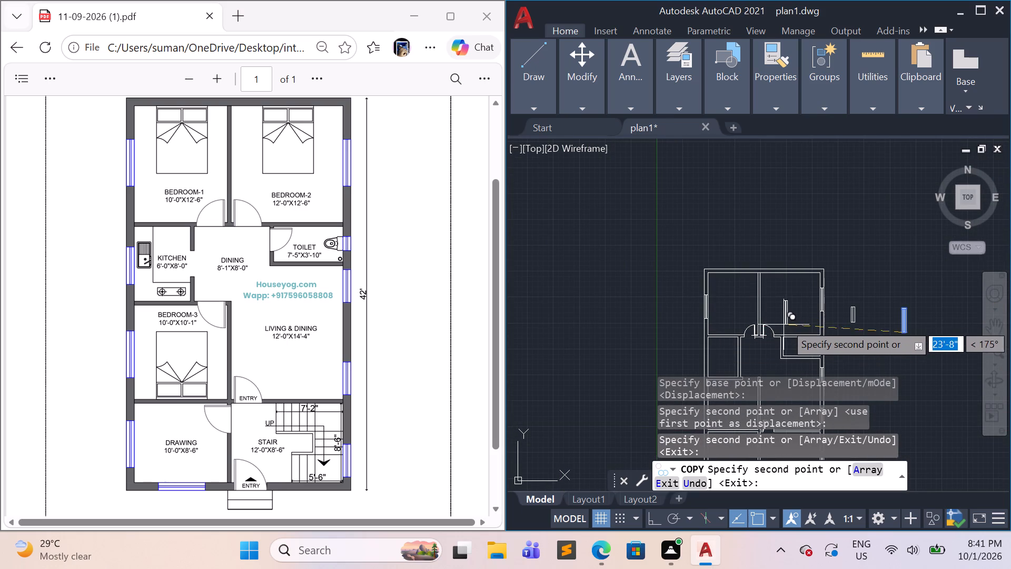
pyautogui.moveTo(765, 316); pyautogui.dragTo(727, 242, button='middle')
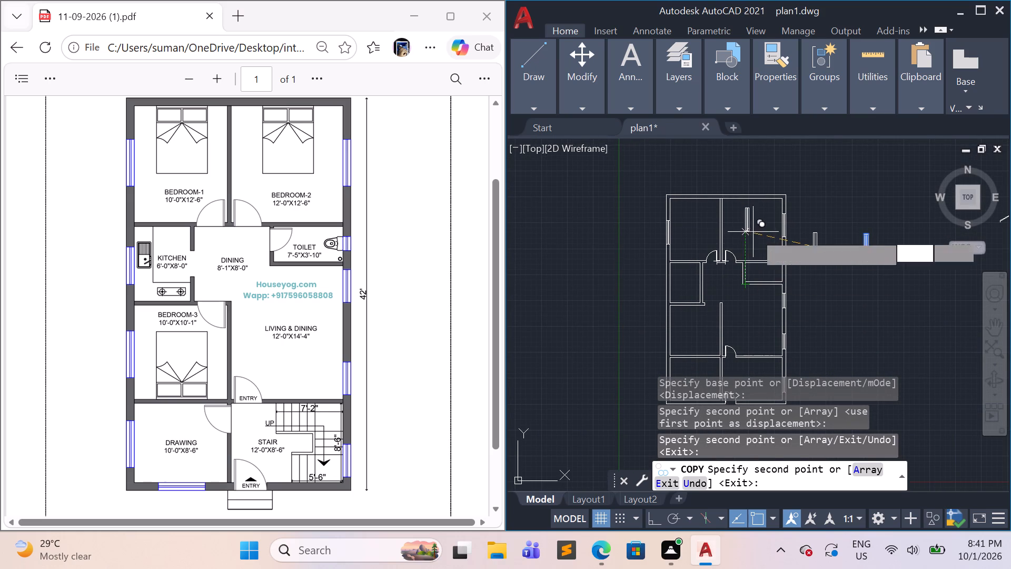
pyautogui.moveTo(747, 333); pyautogui.dragTo(746, 280, button='middle')
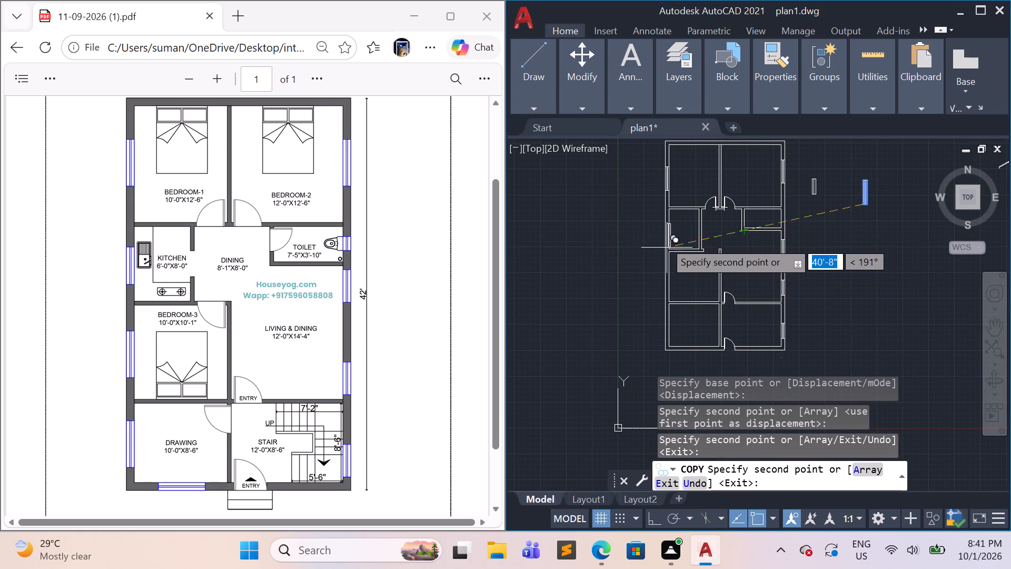
pyautogui.scroll(3, 667, 240)
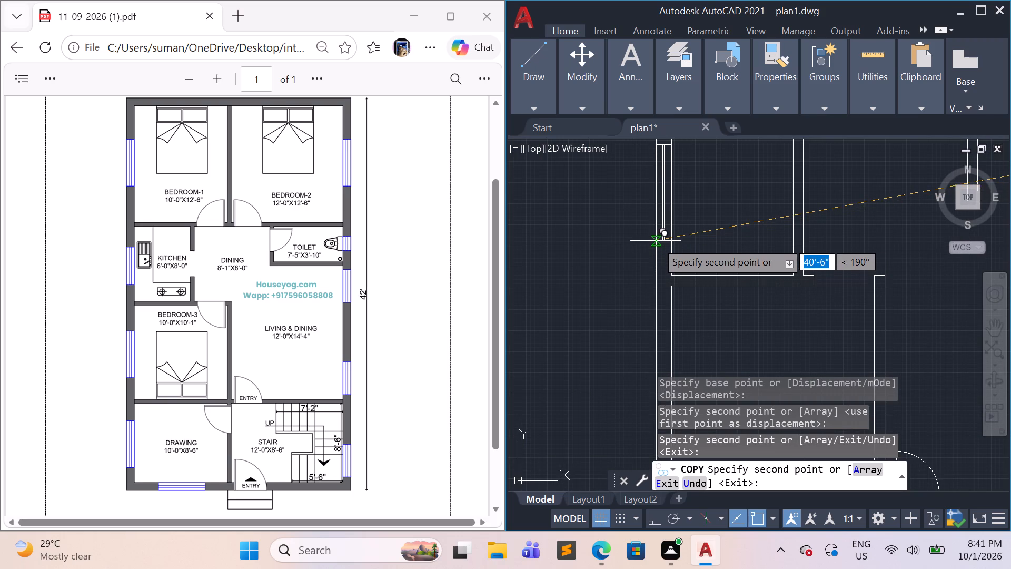
pyautogui.click(656, 240)
# Place two more copies of the long window symbol in the left exterior wall, at Bedroom-3 and the drawing room.
pyautogui.scroll(-4, 702, 298)
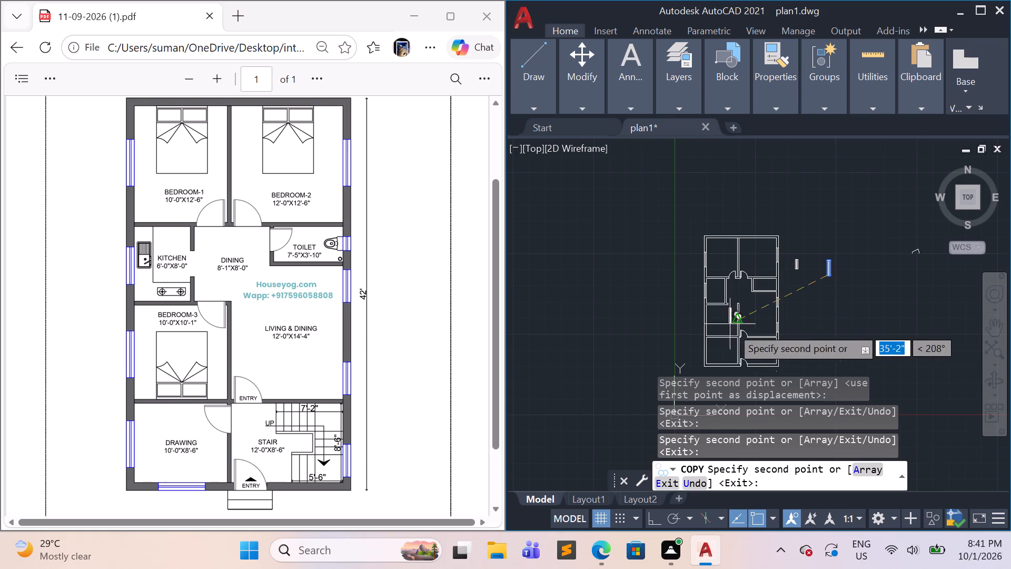
pyautogui.moveTo(713, 330); pyautogui.dragTo(712, 207, button='middle')
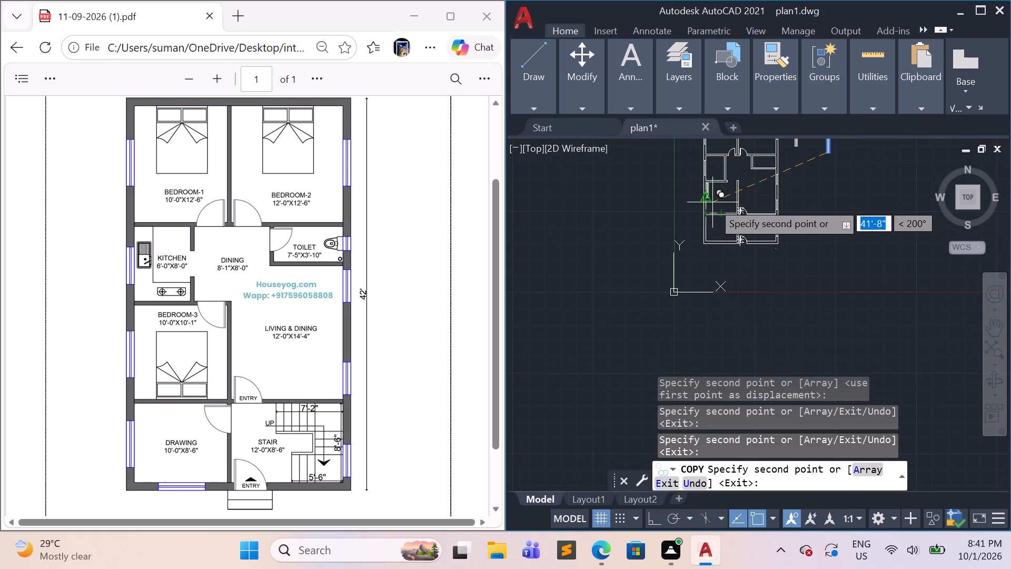
pyautogui.scroll(3, 710, 202)
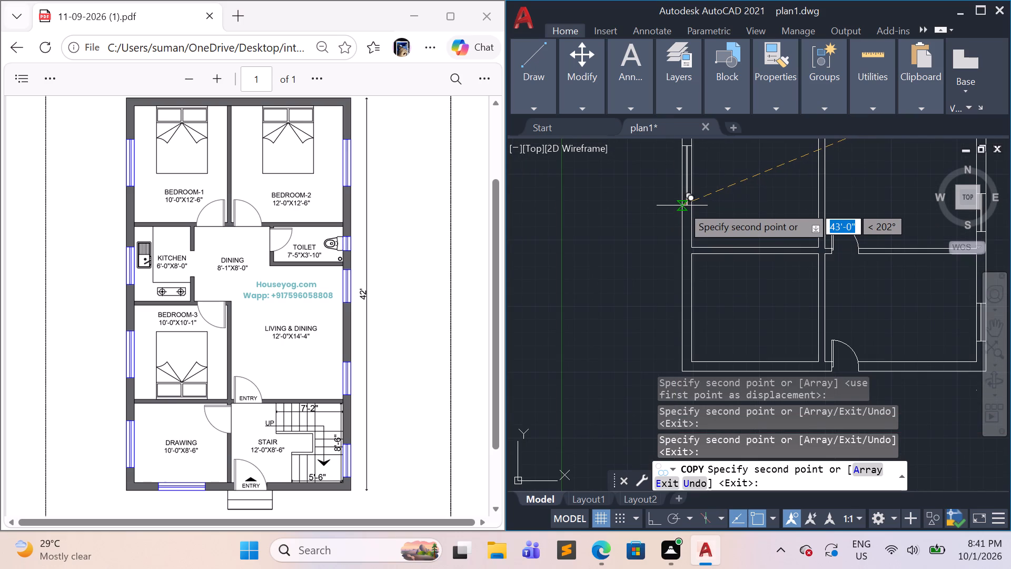
pyautogui.click(682, 204)
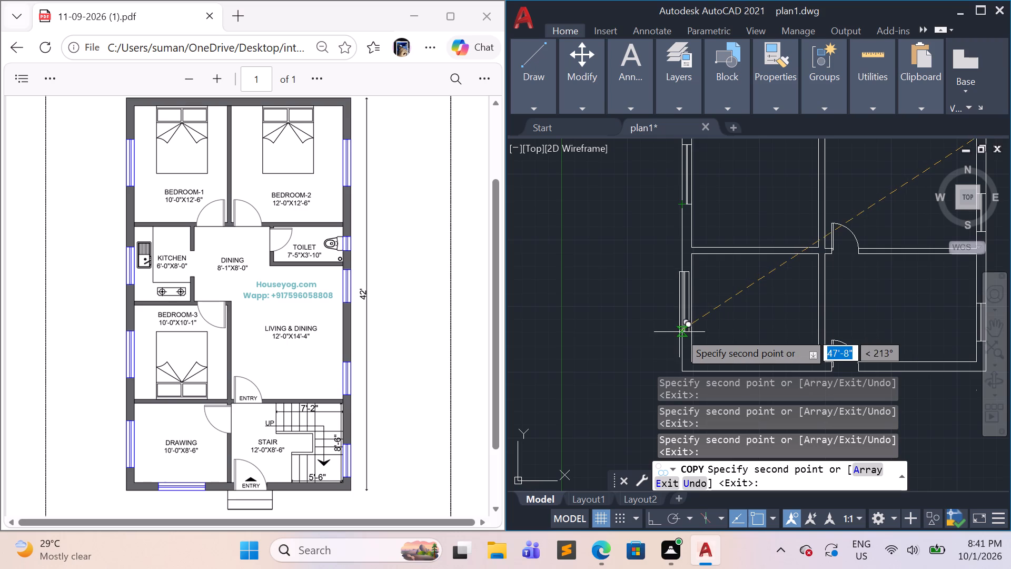
pyautogui.scroll(2, 681, 335)
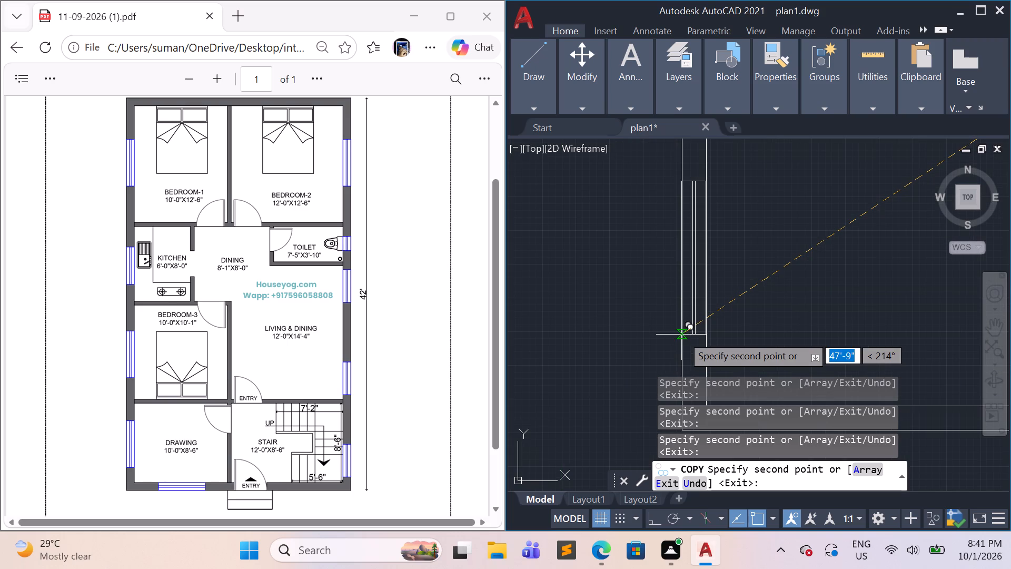
pyautogui.click(681, 335)
pyautogui.scroll(-1, 753, 315)
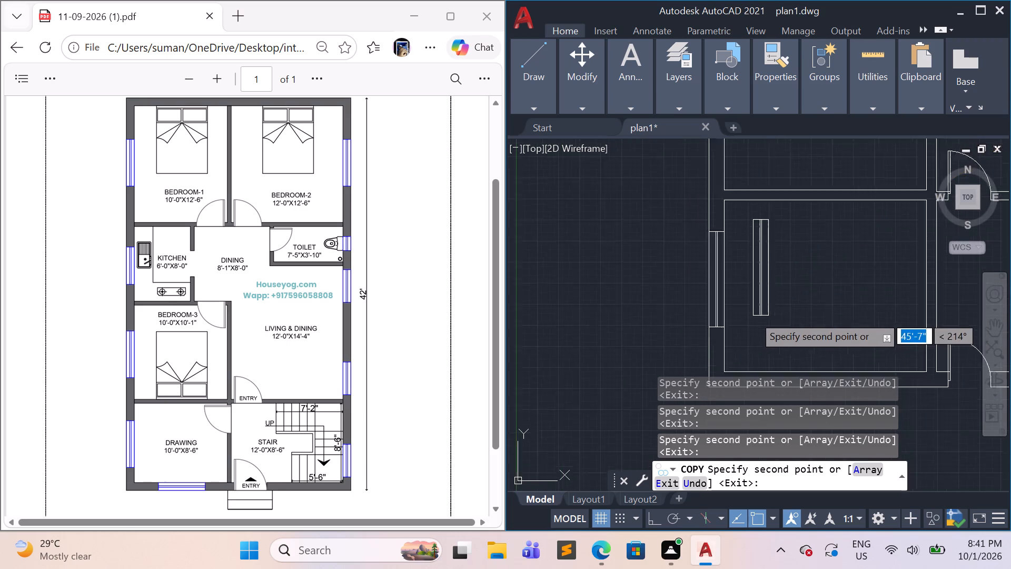
pyautogui.scroll(-3, 753, 315)
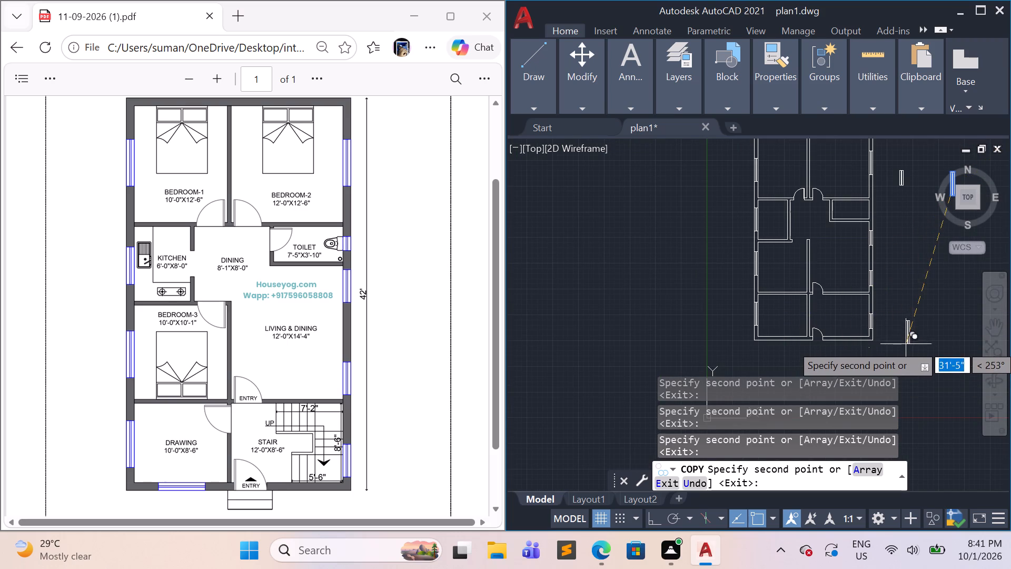
pyautogui.moveTo(906, 344); pyautogui.dragTo(800, 274, button='middle')
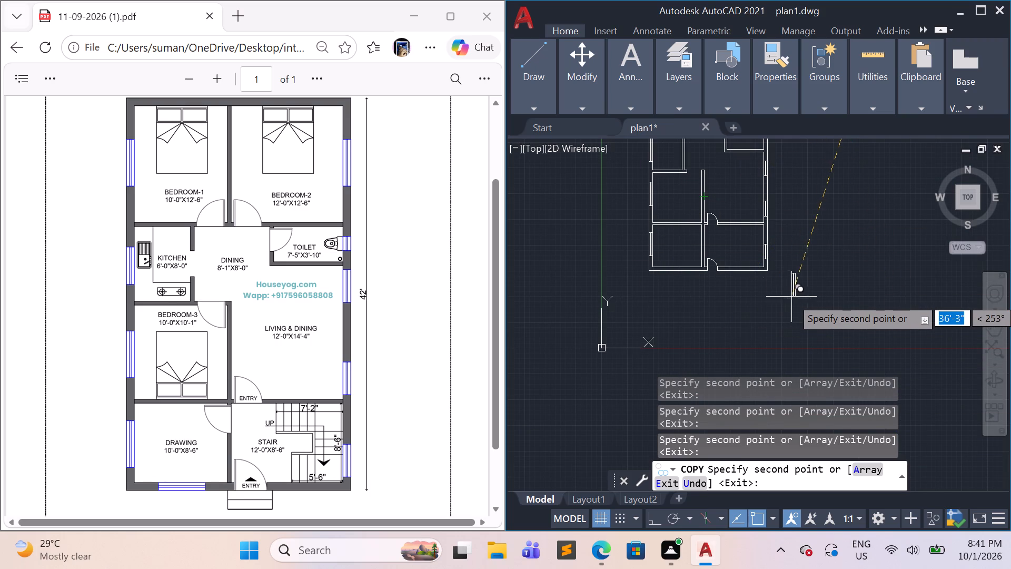
pyautogui.press('Escape')
# Rotate the spare long window symbol 270 degrees about its upper-right corner to make it horizontal.
pyautogui.scroll(-2, 809, 307)
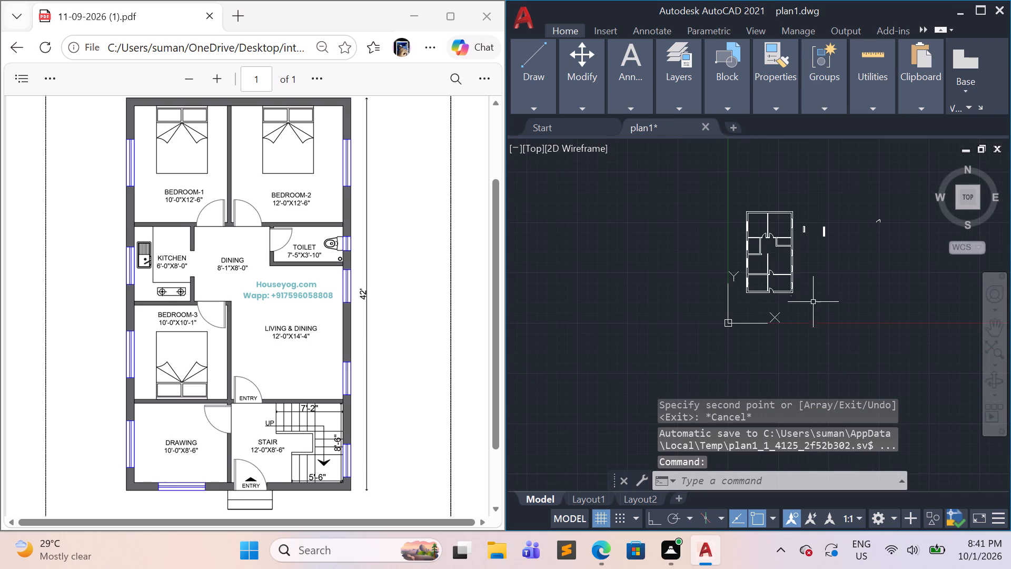
pyautogui.moveTo(843, 287); pyautogui.dragTo(789, 295, button='middle')
pyautogui.scroll(1, 757, 302)
pyautogui.moveTo(790, 222); pyautogui.dragTo(787, 217)
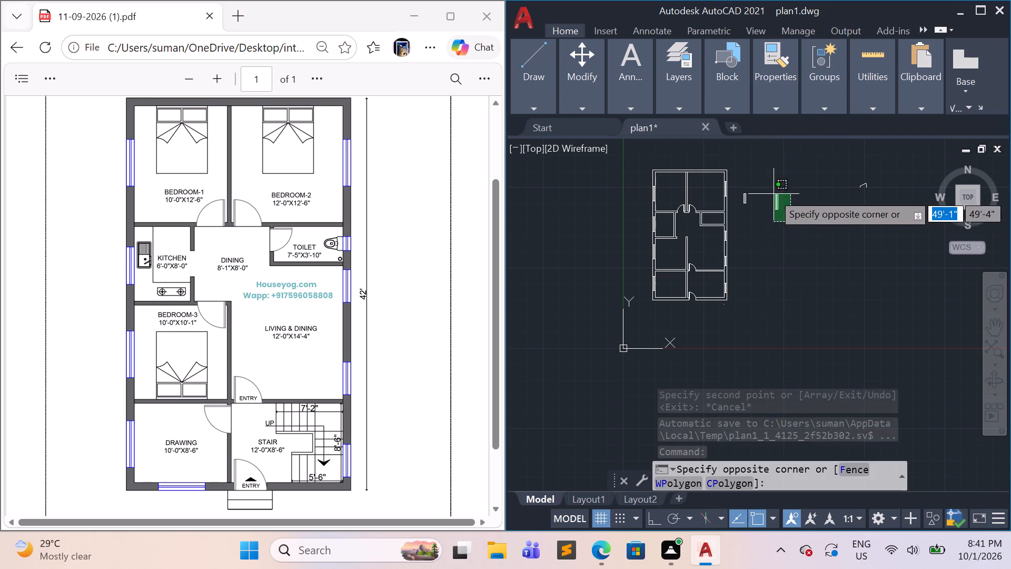
pyautogui.click(765, 181)
pyautogui.write('ro')
pyautogui.press('Return')
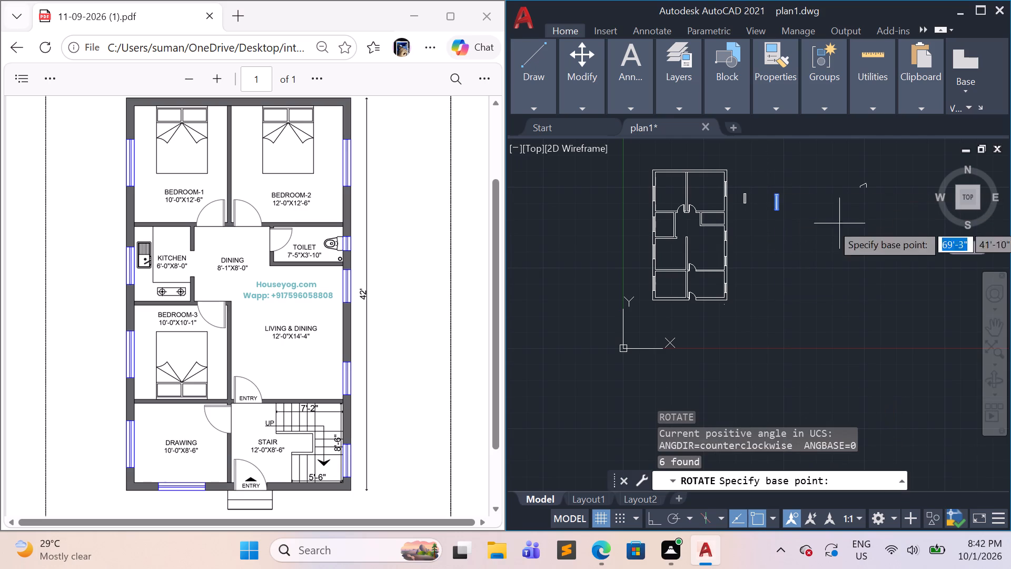
pyautogui.scroll(2, 782, 213)
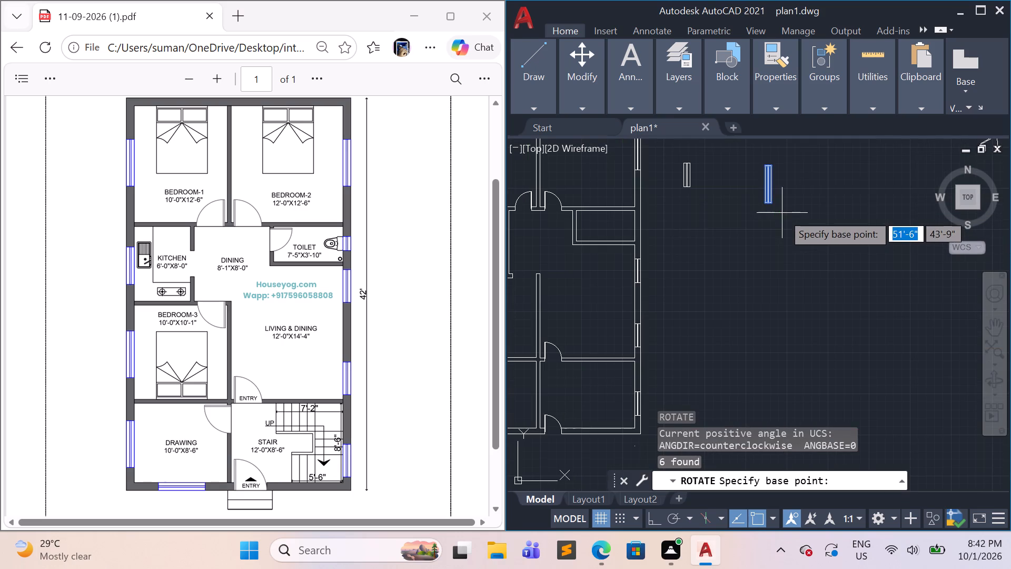
pyautogui.click(771, 167)
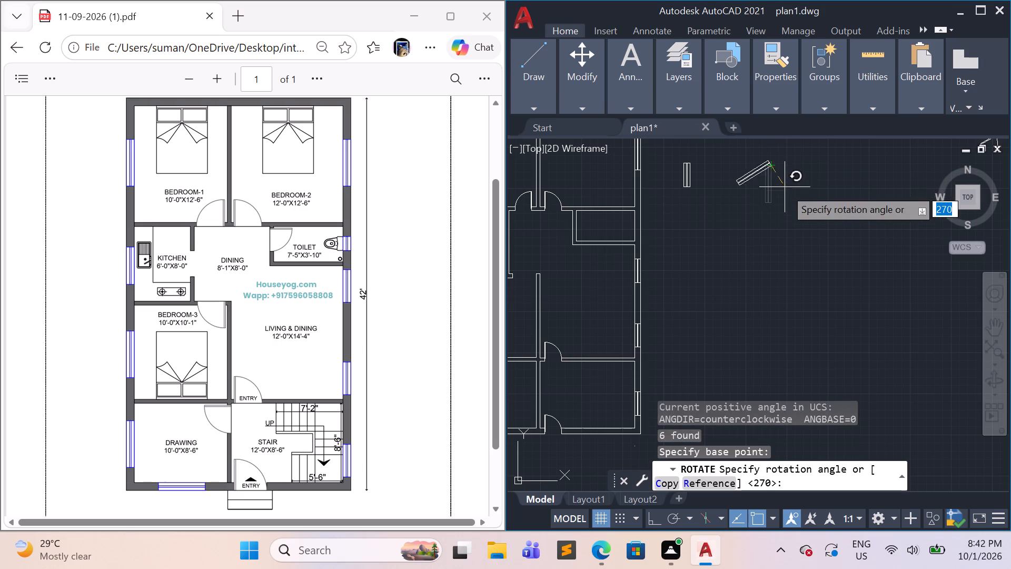
pyautogui.click(767, 247)
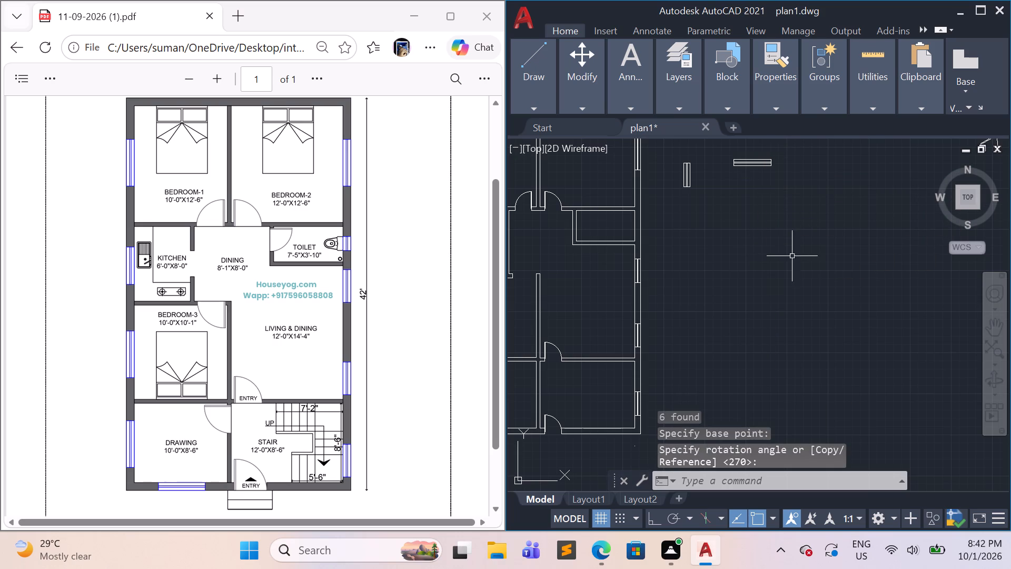
# Copy the horizontal window symbol from its lower-left corner into the middle of the drawing room's bottom exterior wall.
pyautogui.scroll(-2, 832, 233)
pyautogui.click(819, 223)
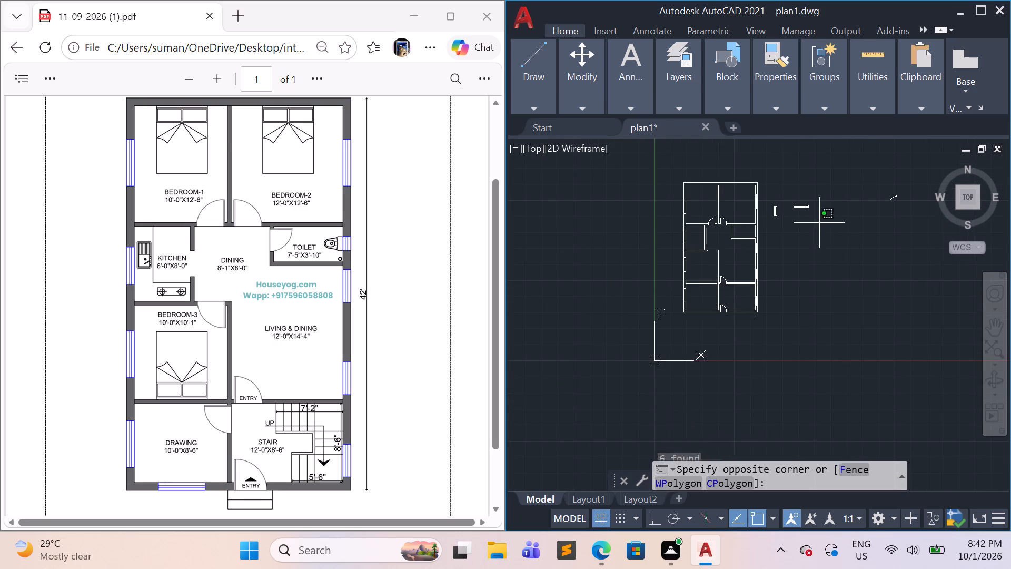
pyautogui.click(792, 189)
pyautogui.write('co')
pyautogui.press('Return')
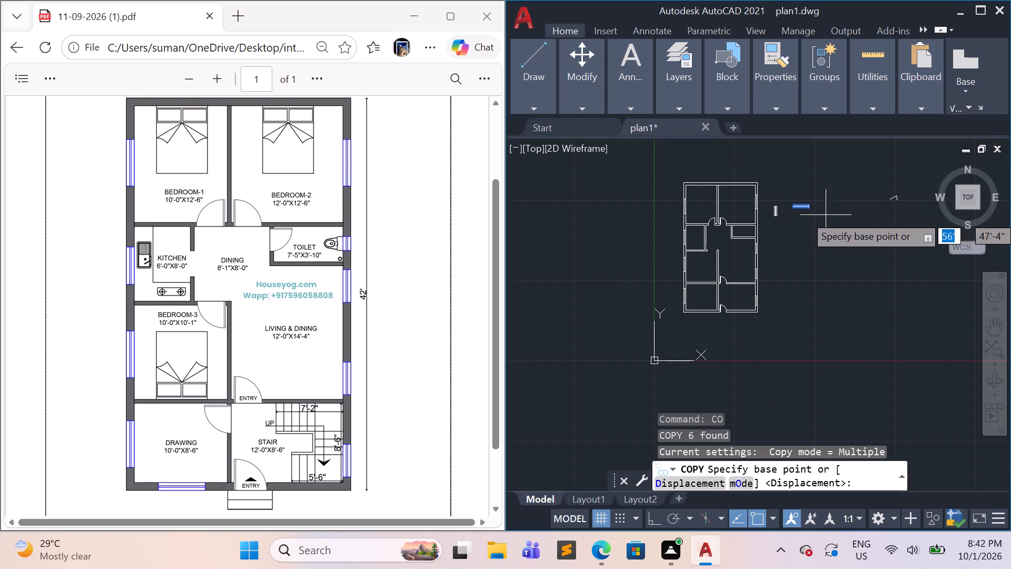
pyautogui.scroll(5, 813, 220)
pyautogui.scroll(-4, 782, 208)
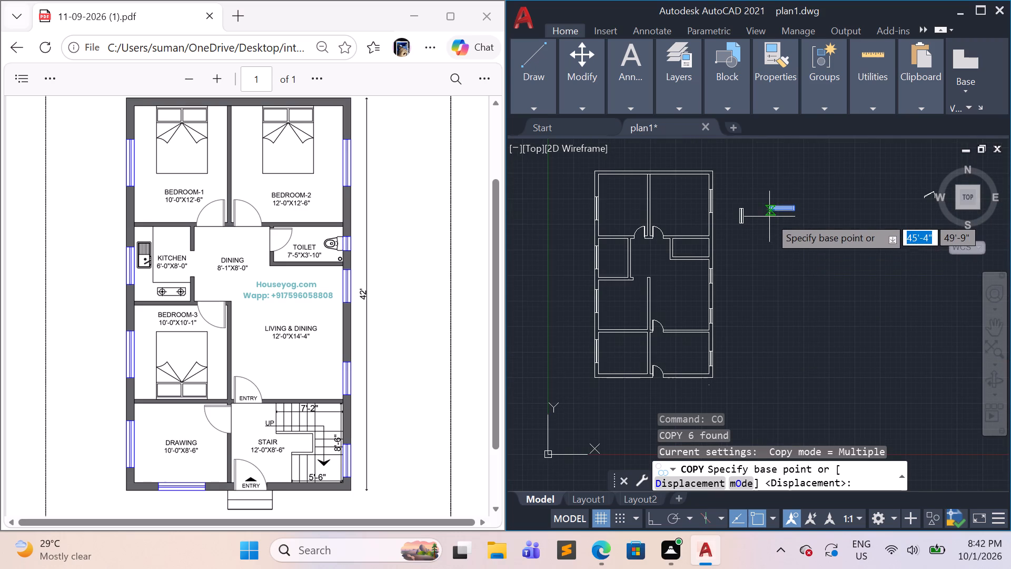
pyautogui.click(769, 212)
pyautogui.scroll(2, 666, 375)
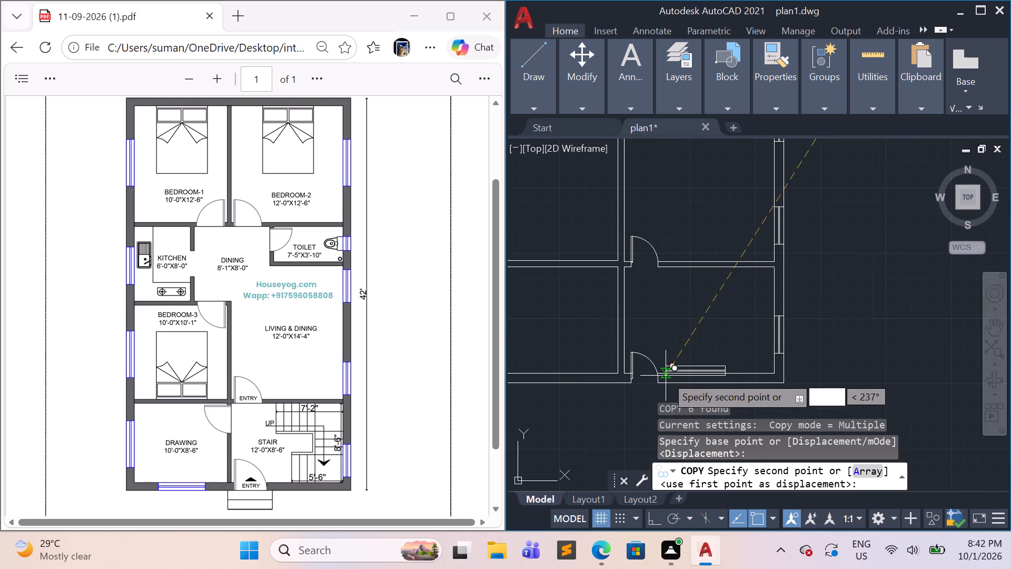
pyautogui.moveTo(562, 413); pyautogui.dragTo(723, 349, button='middle')
pyautogui.scroll(1, 723, 349)
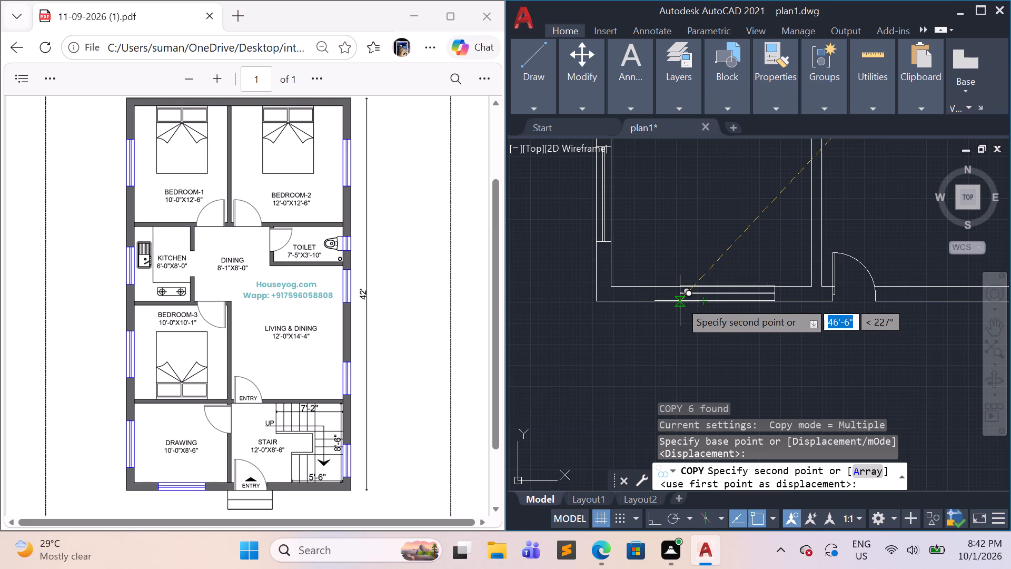
pyautogui.click(680, 301)
pyautogui.scroll(-3, 735, 344)
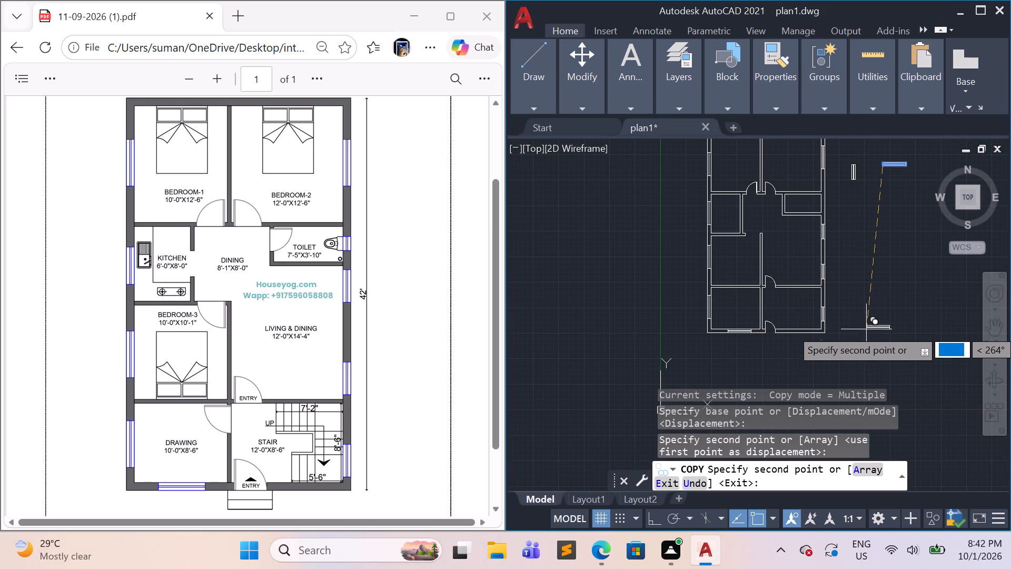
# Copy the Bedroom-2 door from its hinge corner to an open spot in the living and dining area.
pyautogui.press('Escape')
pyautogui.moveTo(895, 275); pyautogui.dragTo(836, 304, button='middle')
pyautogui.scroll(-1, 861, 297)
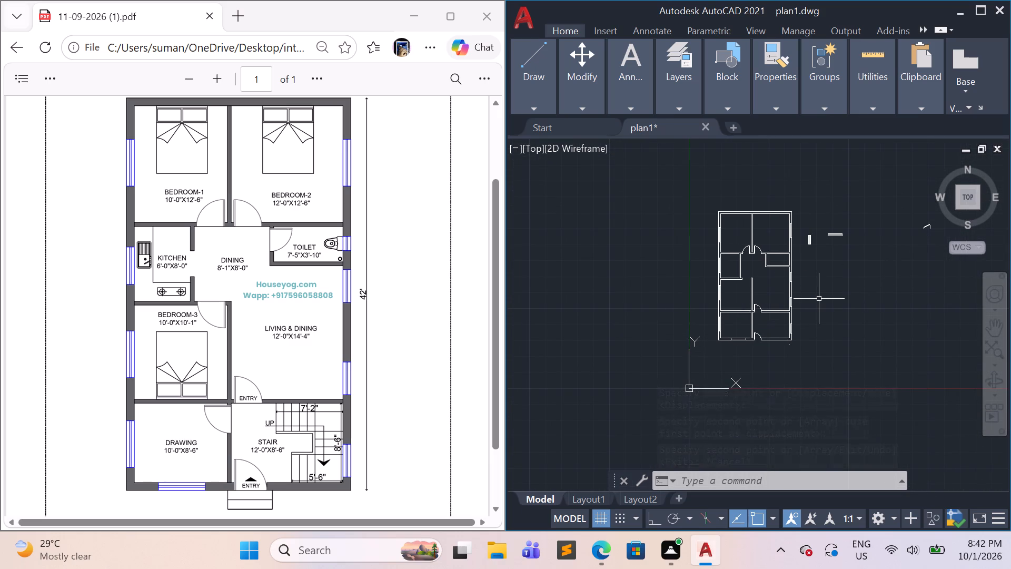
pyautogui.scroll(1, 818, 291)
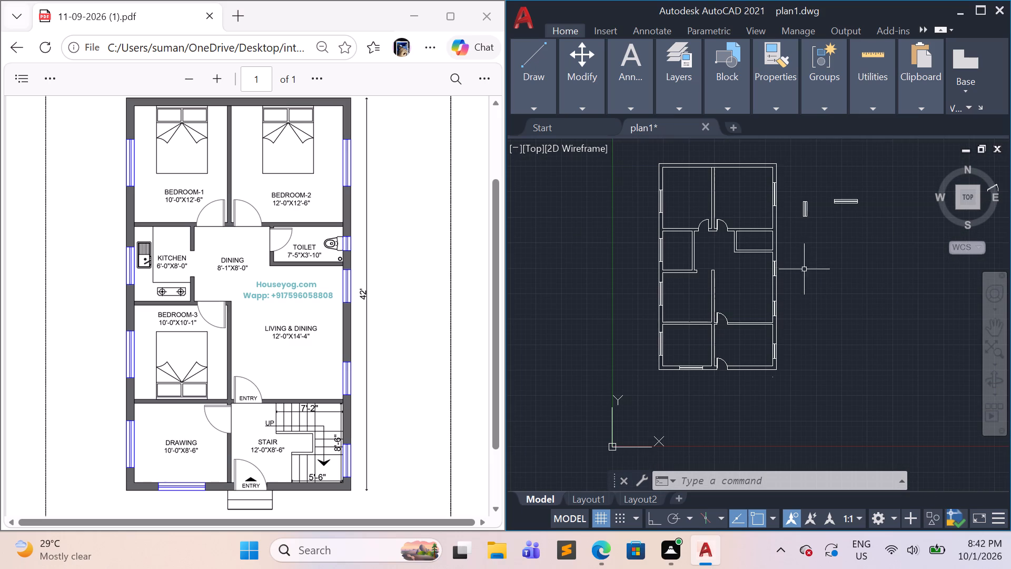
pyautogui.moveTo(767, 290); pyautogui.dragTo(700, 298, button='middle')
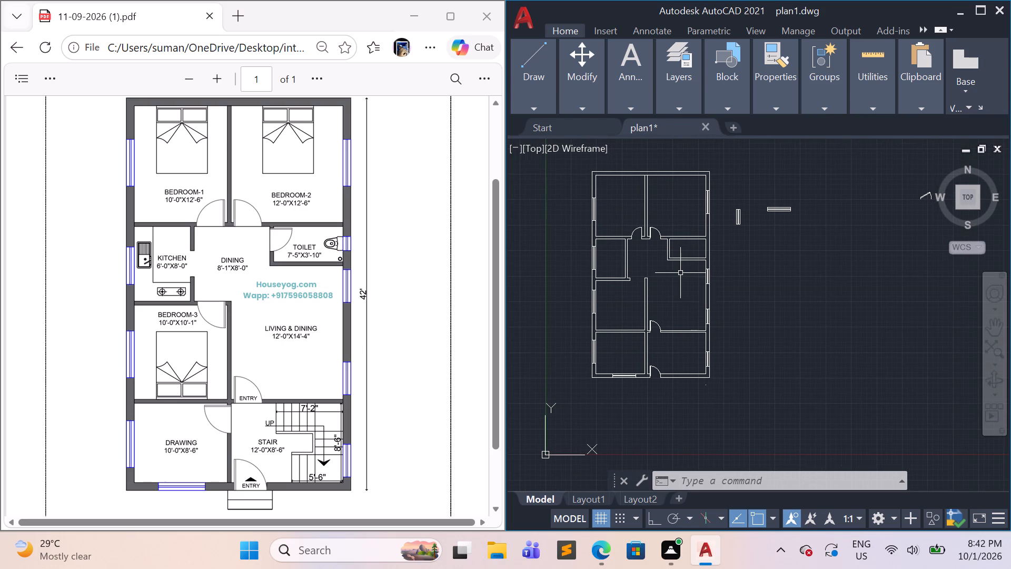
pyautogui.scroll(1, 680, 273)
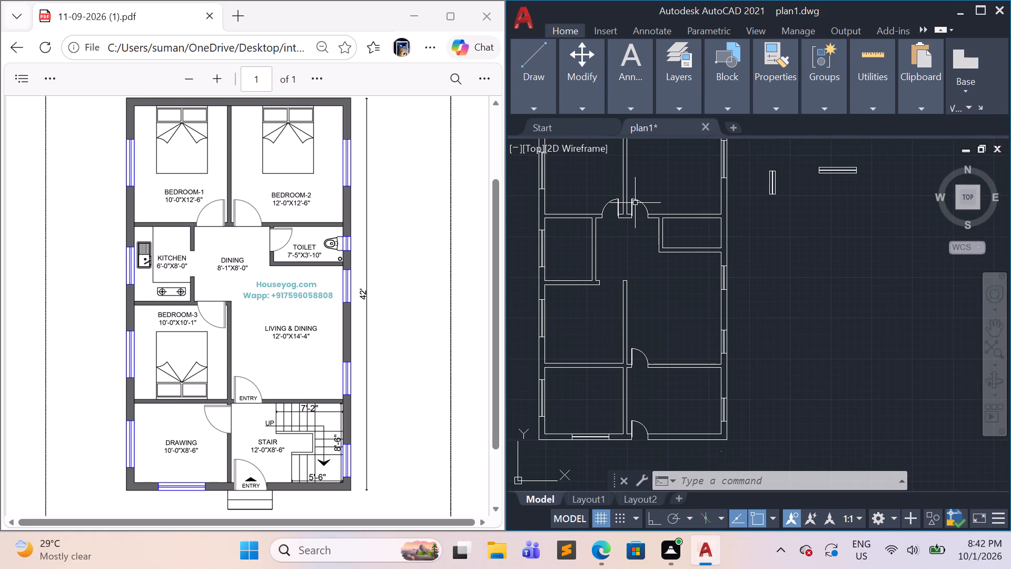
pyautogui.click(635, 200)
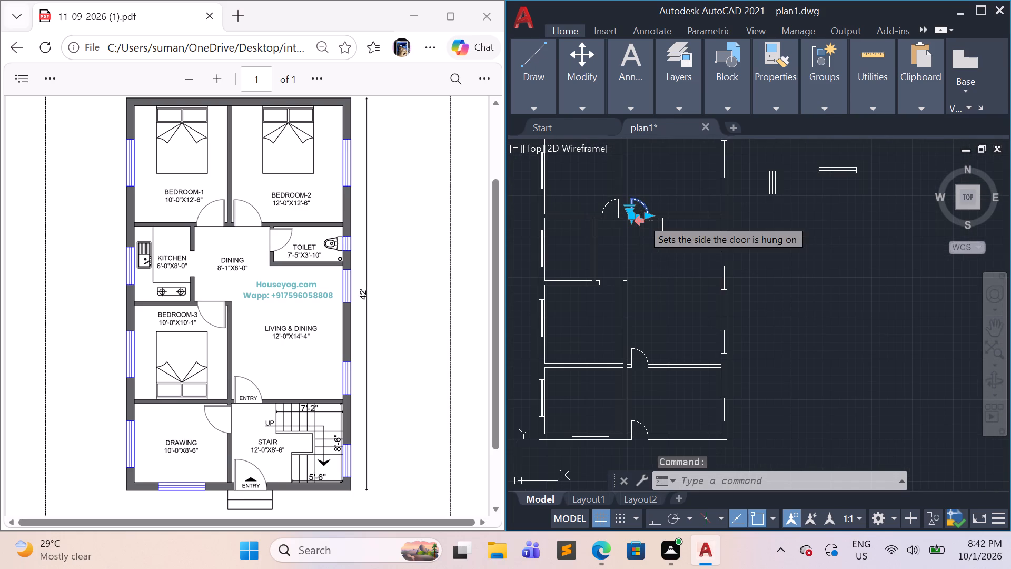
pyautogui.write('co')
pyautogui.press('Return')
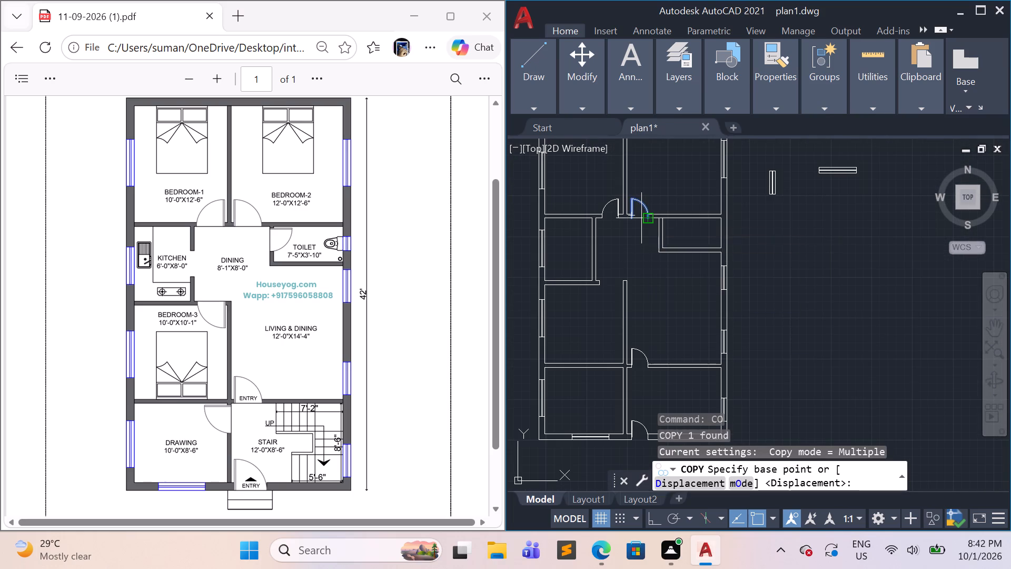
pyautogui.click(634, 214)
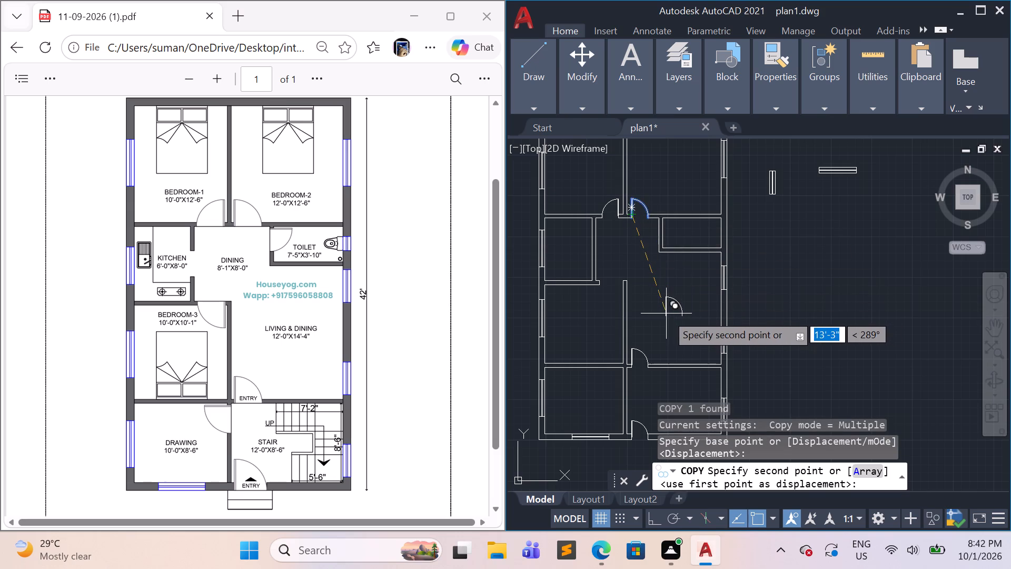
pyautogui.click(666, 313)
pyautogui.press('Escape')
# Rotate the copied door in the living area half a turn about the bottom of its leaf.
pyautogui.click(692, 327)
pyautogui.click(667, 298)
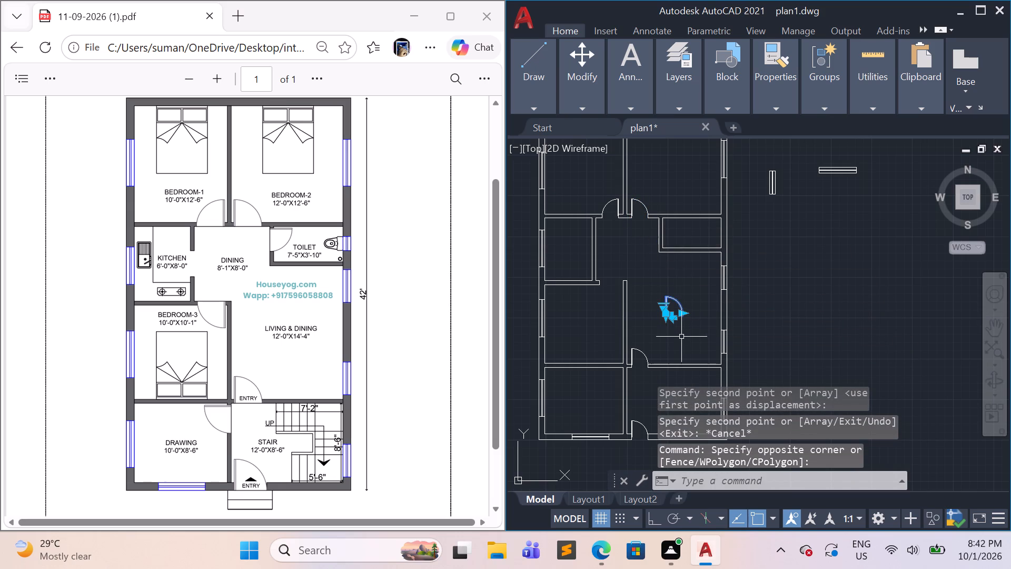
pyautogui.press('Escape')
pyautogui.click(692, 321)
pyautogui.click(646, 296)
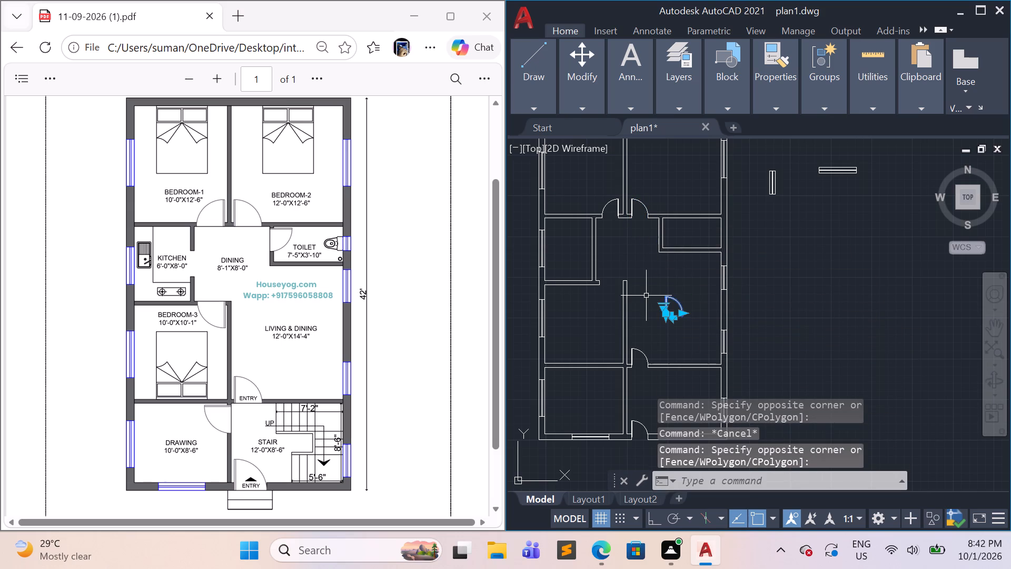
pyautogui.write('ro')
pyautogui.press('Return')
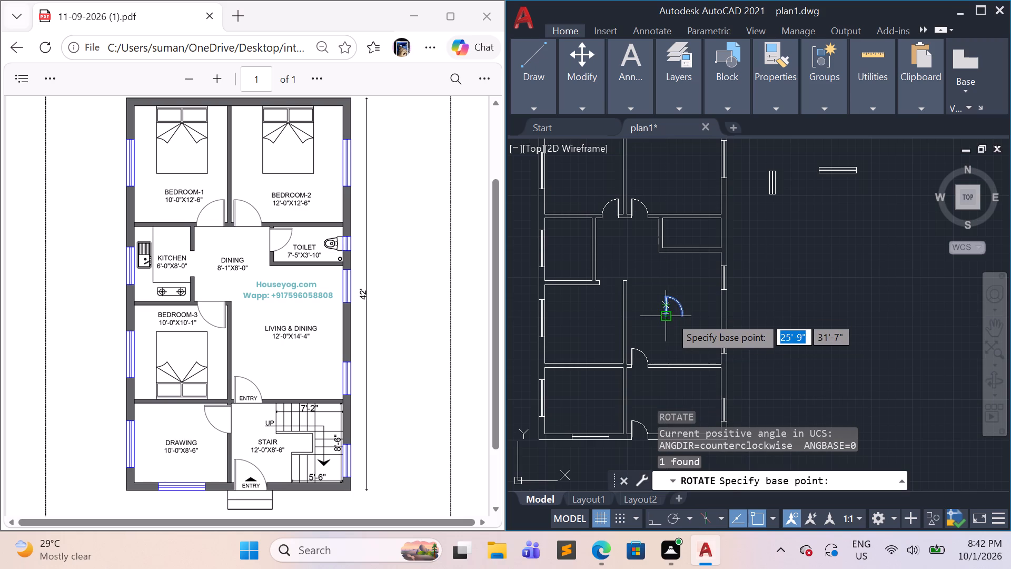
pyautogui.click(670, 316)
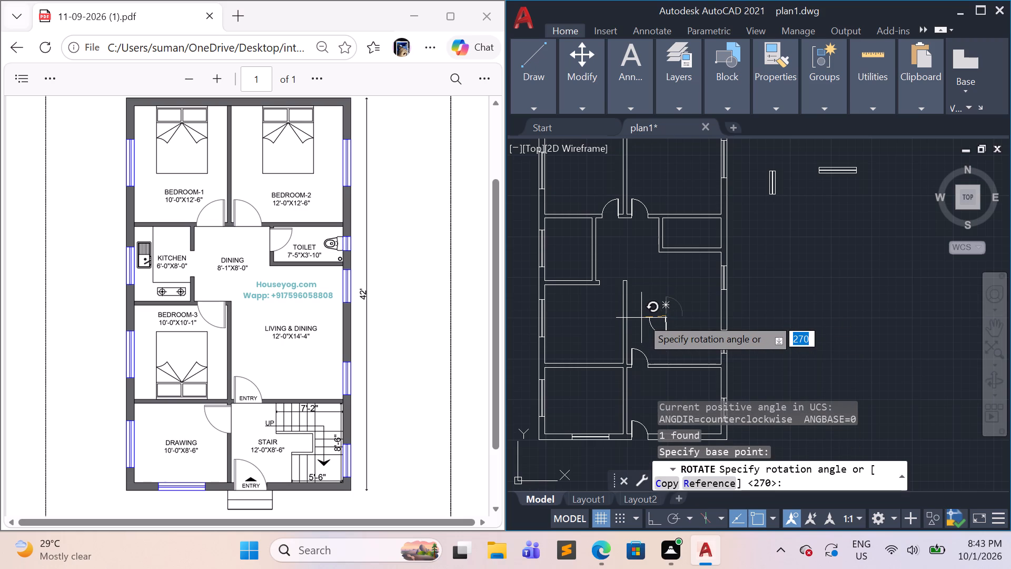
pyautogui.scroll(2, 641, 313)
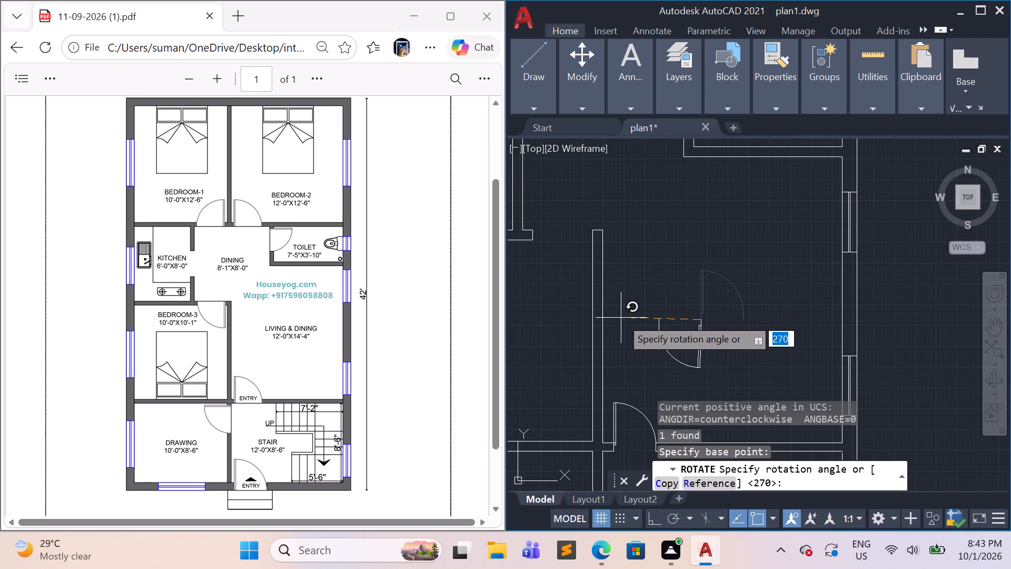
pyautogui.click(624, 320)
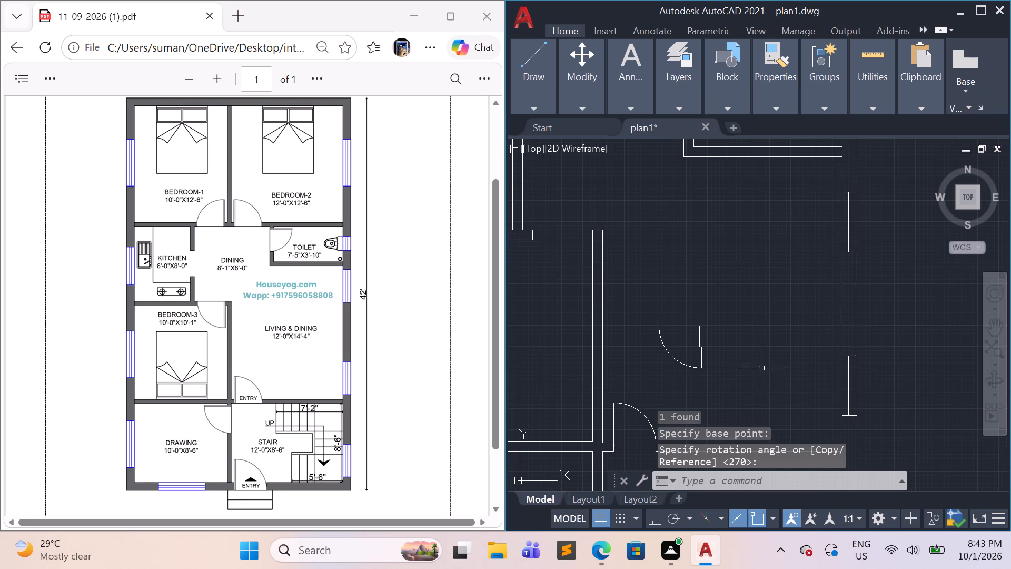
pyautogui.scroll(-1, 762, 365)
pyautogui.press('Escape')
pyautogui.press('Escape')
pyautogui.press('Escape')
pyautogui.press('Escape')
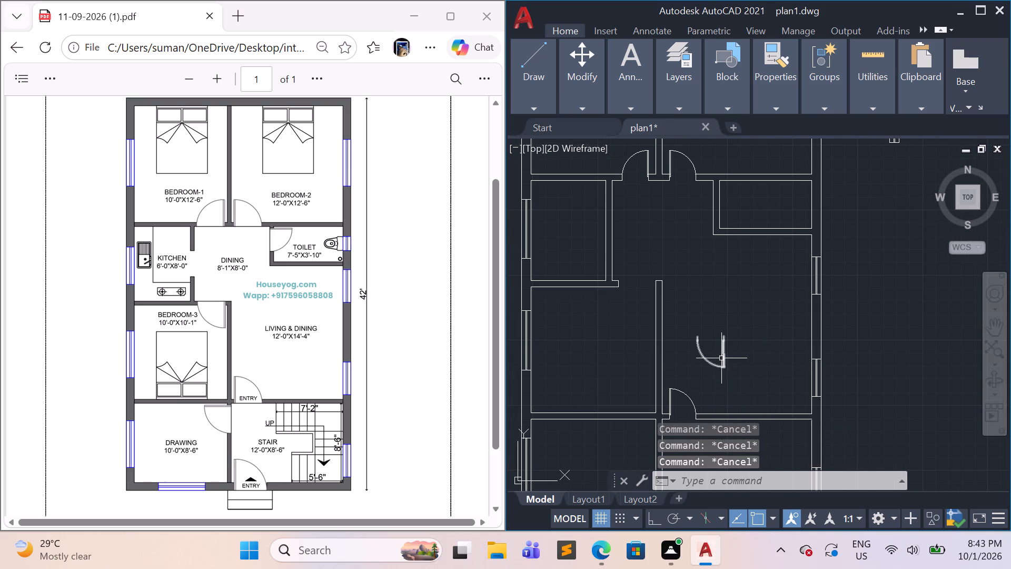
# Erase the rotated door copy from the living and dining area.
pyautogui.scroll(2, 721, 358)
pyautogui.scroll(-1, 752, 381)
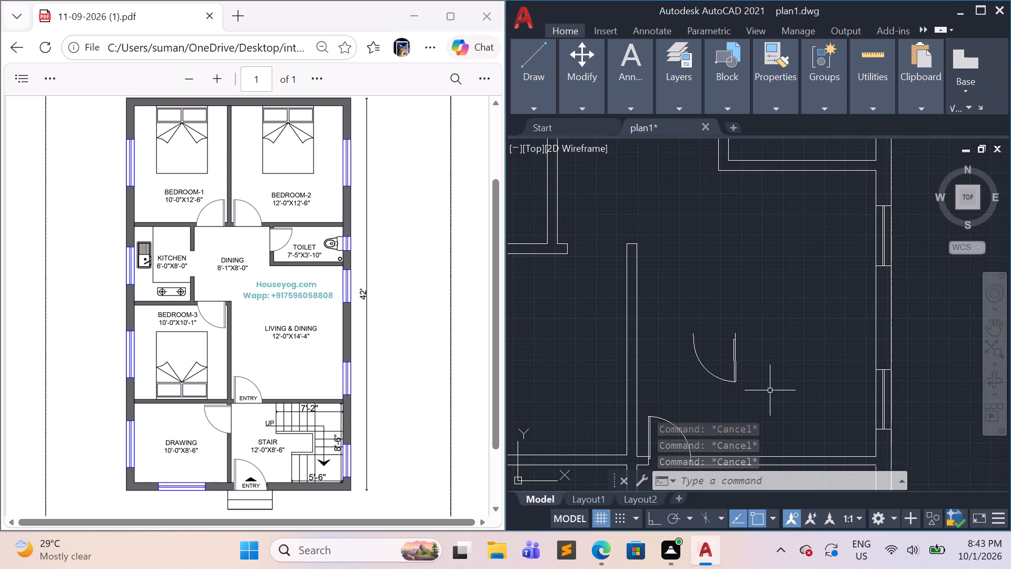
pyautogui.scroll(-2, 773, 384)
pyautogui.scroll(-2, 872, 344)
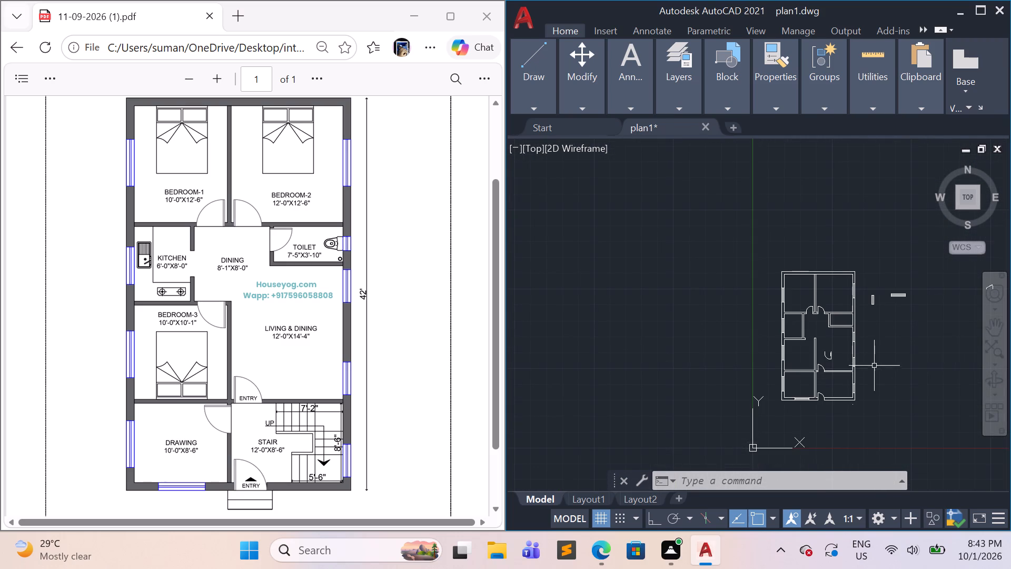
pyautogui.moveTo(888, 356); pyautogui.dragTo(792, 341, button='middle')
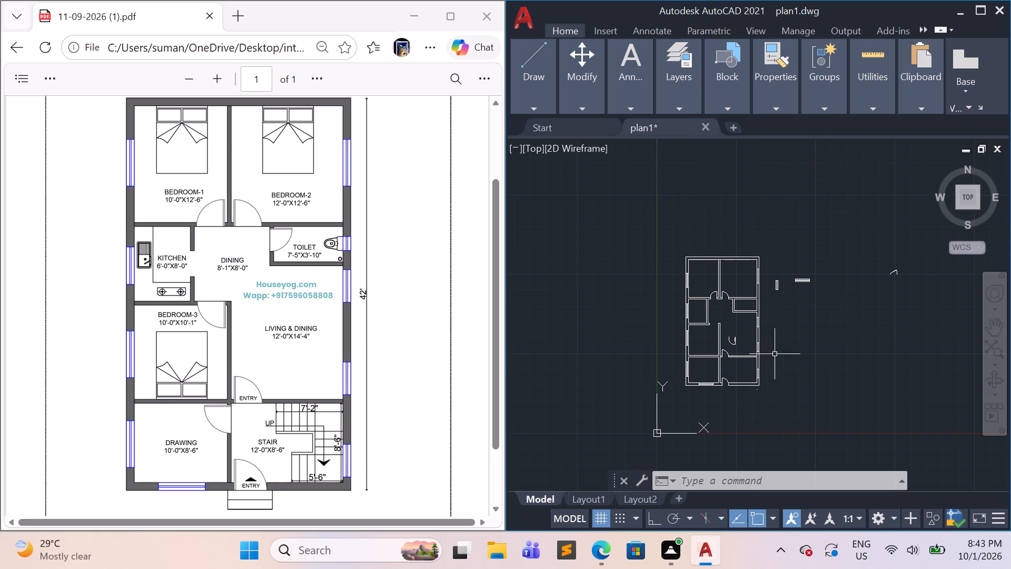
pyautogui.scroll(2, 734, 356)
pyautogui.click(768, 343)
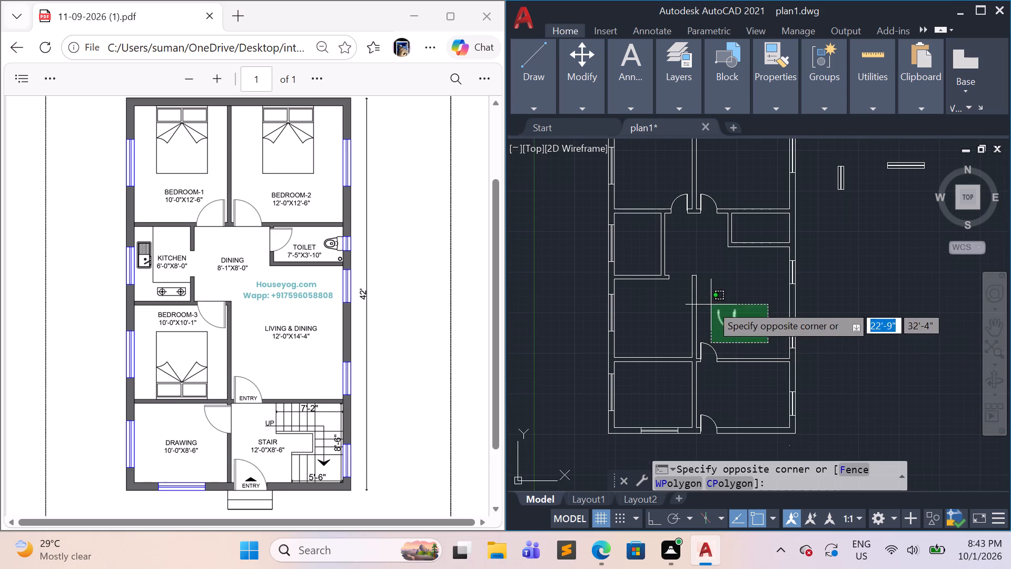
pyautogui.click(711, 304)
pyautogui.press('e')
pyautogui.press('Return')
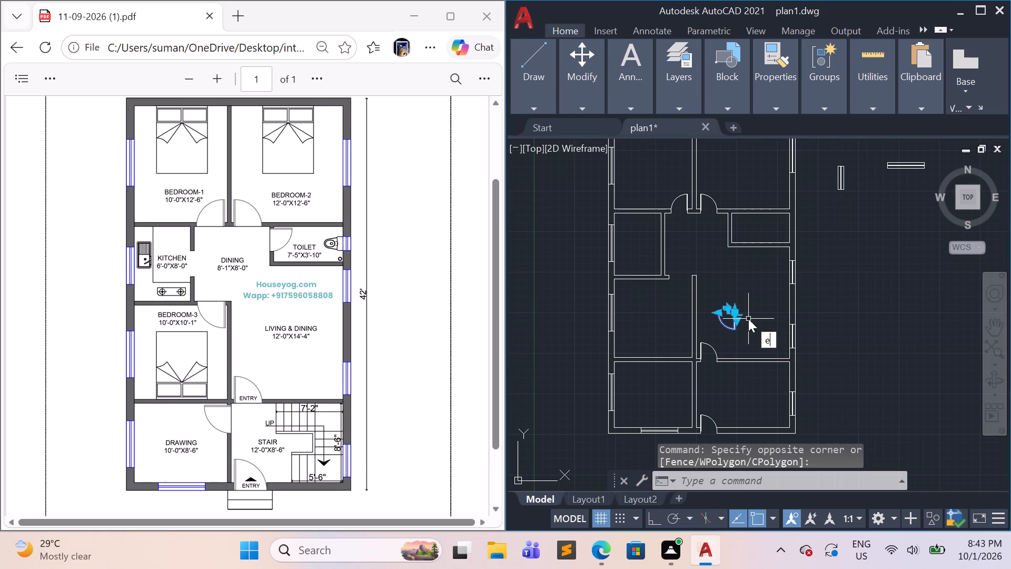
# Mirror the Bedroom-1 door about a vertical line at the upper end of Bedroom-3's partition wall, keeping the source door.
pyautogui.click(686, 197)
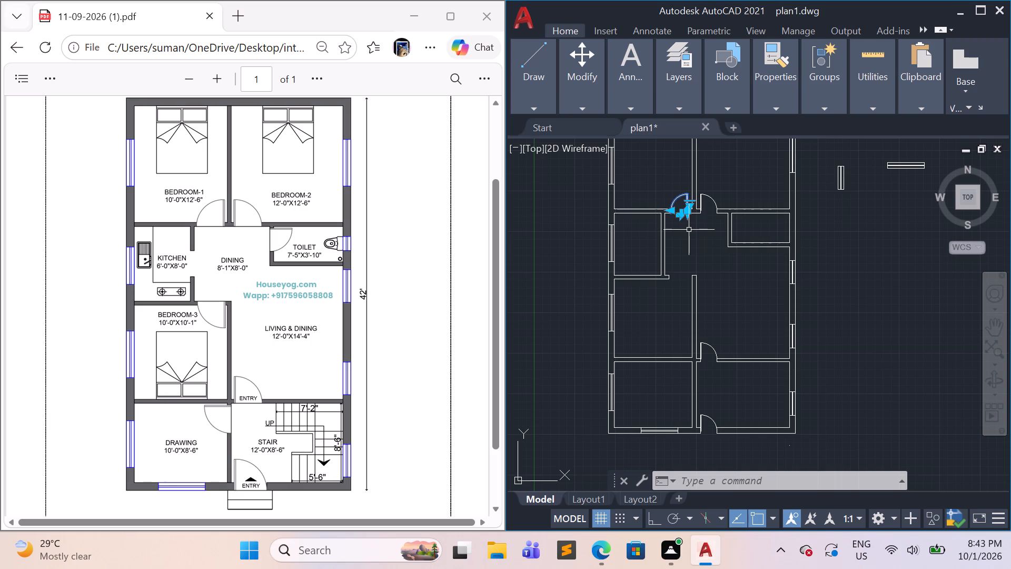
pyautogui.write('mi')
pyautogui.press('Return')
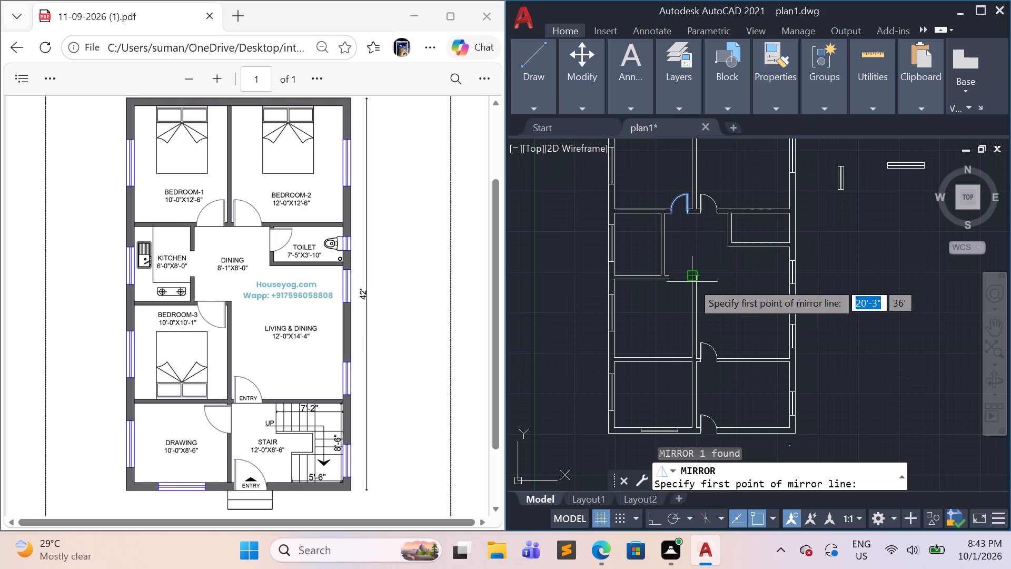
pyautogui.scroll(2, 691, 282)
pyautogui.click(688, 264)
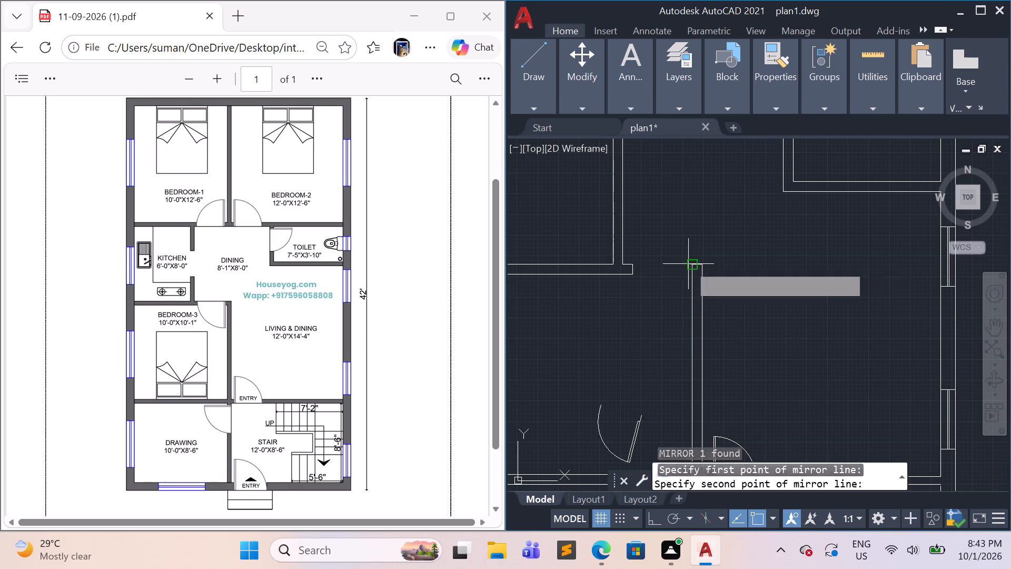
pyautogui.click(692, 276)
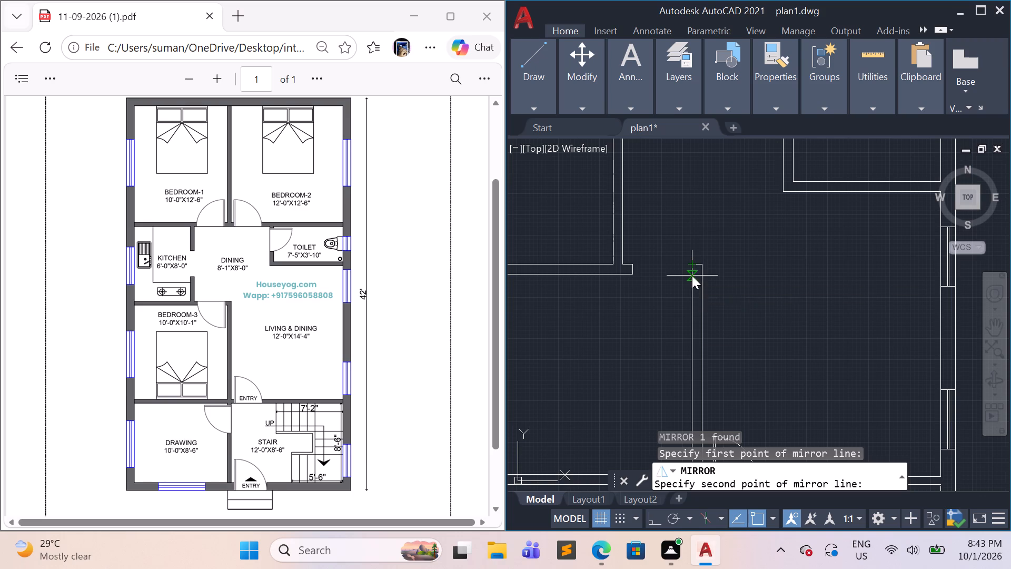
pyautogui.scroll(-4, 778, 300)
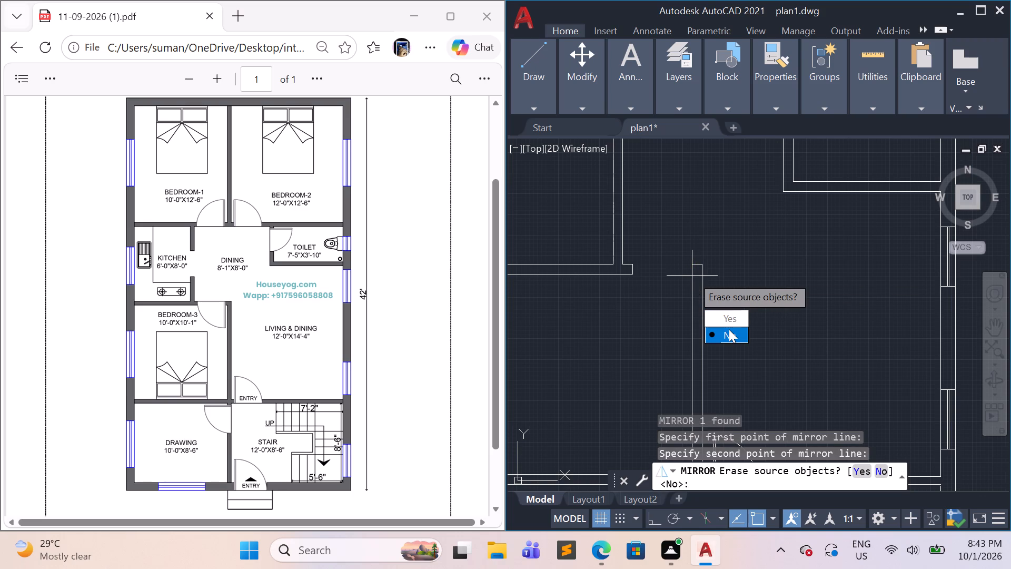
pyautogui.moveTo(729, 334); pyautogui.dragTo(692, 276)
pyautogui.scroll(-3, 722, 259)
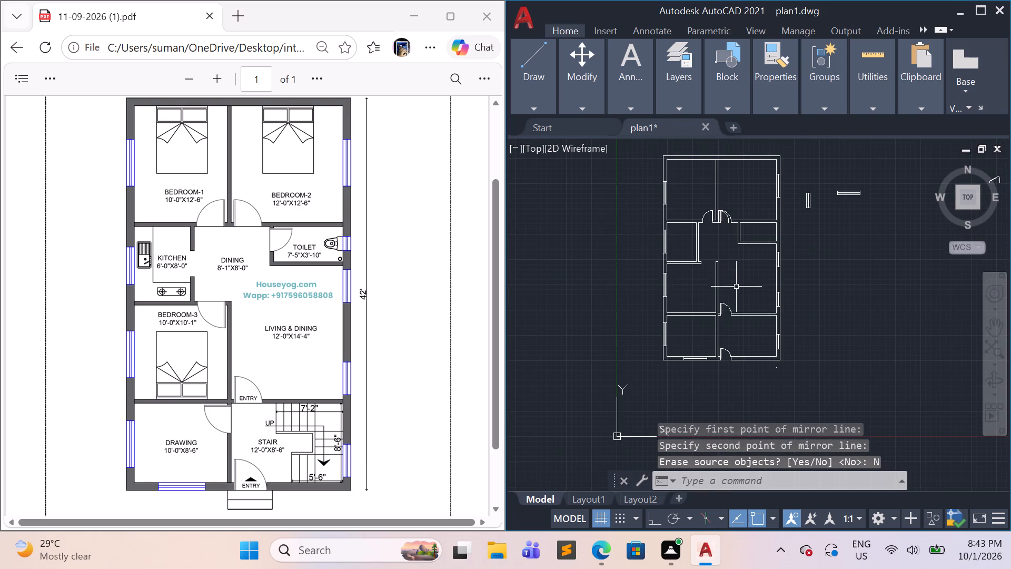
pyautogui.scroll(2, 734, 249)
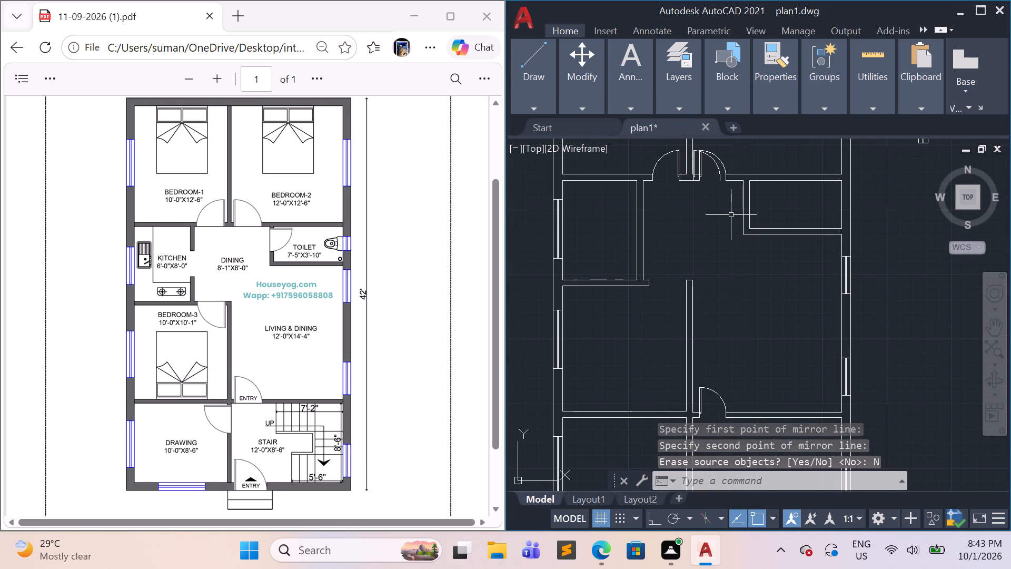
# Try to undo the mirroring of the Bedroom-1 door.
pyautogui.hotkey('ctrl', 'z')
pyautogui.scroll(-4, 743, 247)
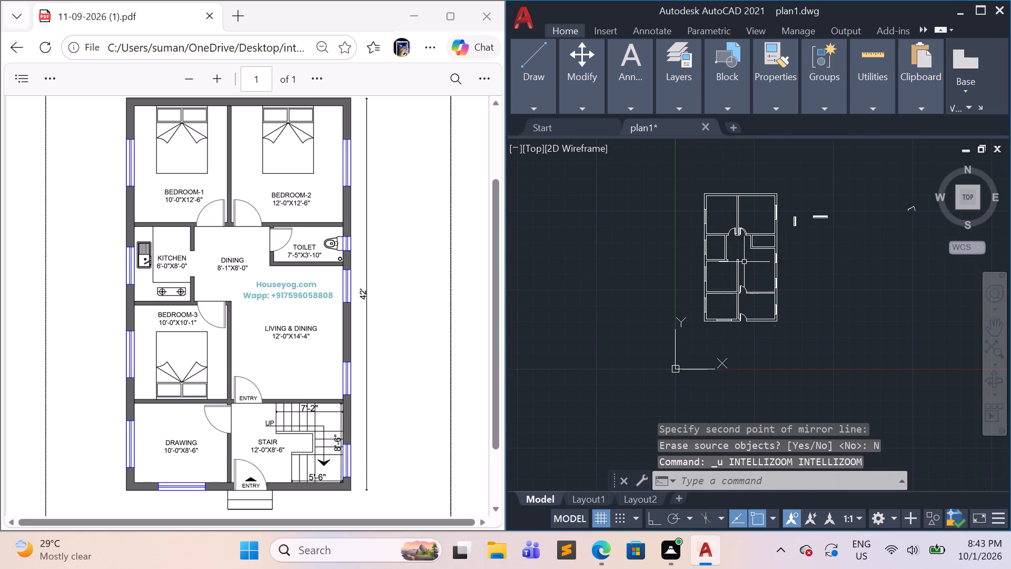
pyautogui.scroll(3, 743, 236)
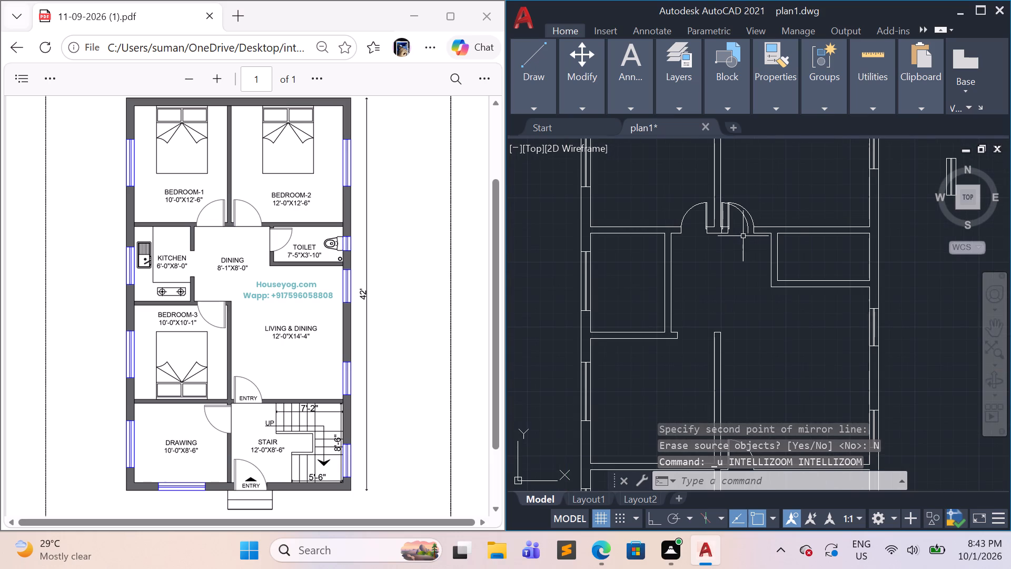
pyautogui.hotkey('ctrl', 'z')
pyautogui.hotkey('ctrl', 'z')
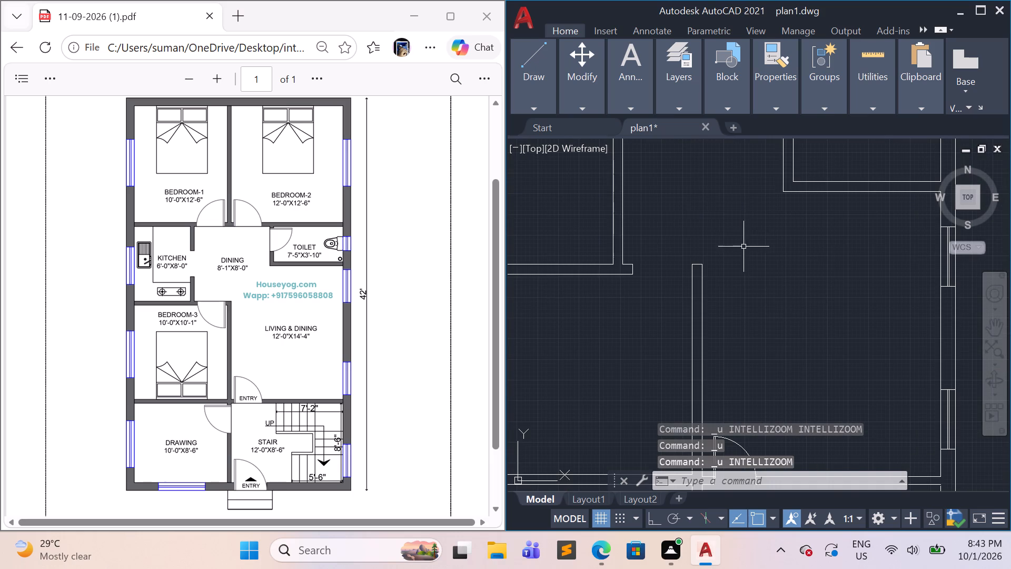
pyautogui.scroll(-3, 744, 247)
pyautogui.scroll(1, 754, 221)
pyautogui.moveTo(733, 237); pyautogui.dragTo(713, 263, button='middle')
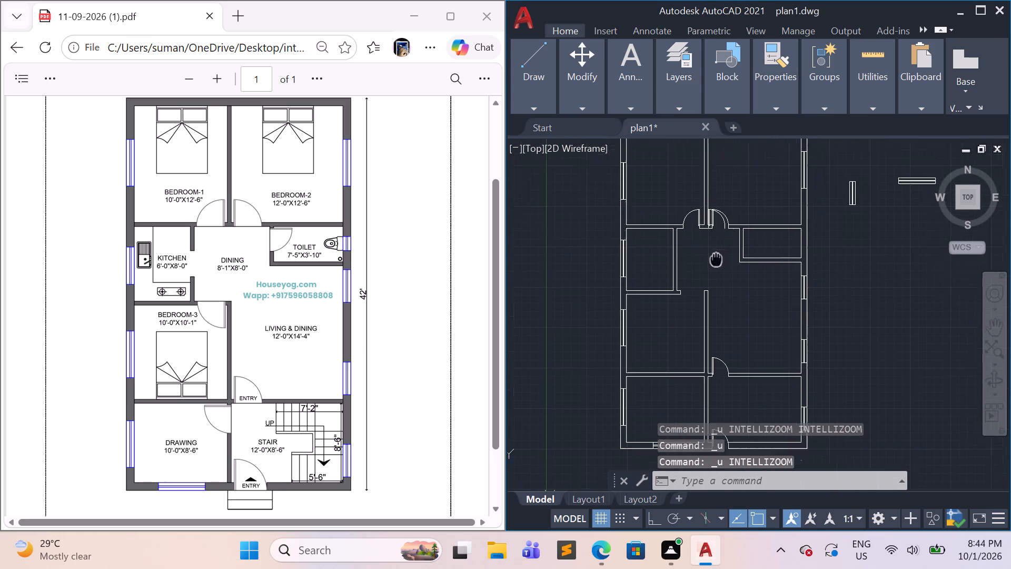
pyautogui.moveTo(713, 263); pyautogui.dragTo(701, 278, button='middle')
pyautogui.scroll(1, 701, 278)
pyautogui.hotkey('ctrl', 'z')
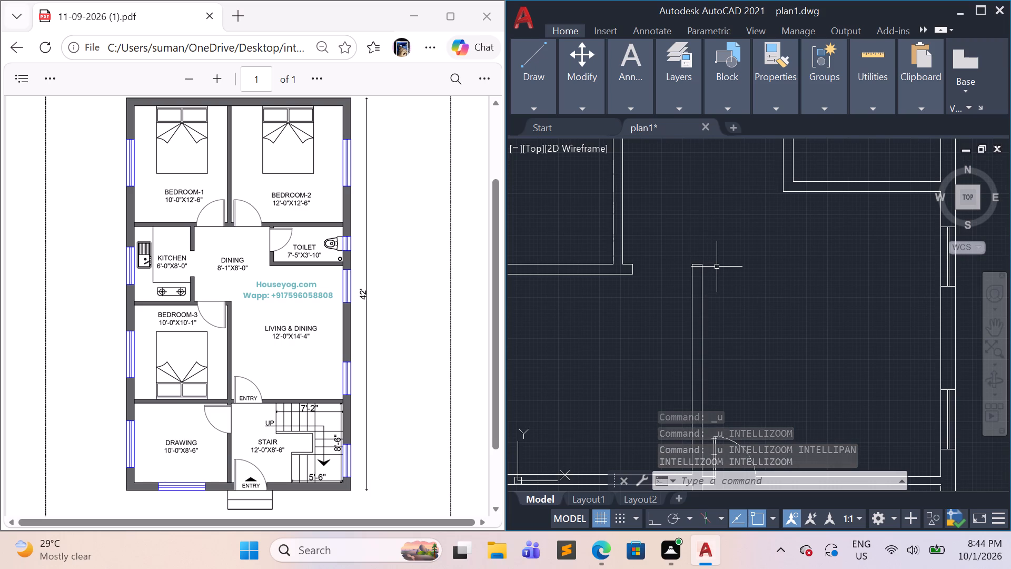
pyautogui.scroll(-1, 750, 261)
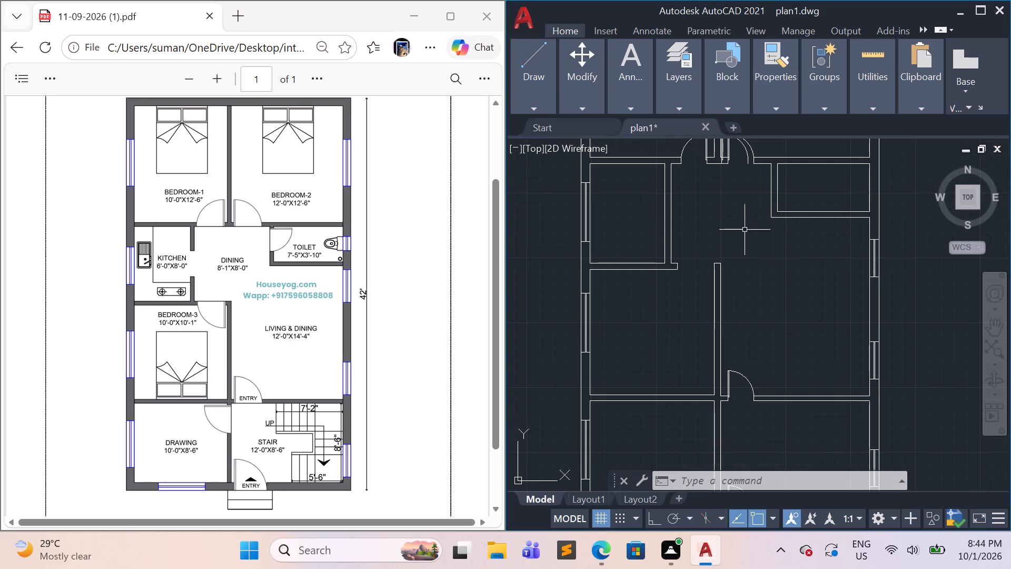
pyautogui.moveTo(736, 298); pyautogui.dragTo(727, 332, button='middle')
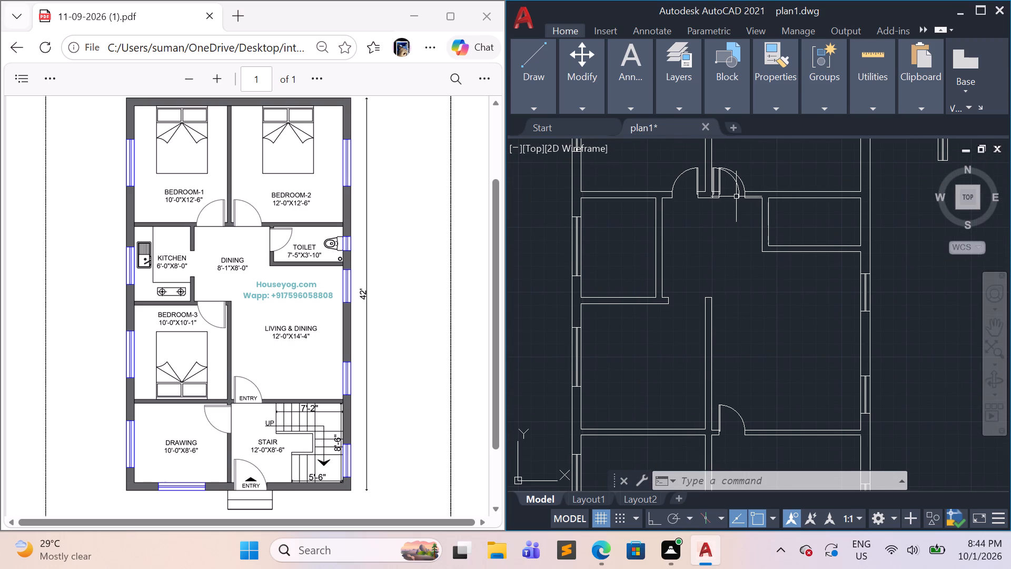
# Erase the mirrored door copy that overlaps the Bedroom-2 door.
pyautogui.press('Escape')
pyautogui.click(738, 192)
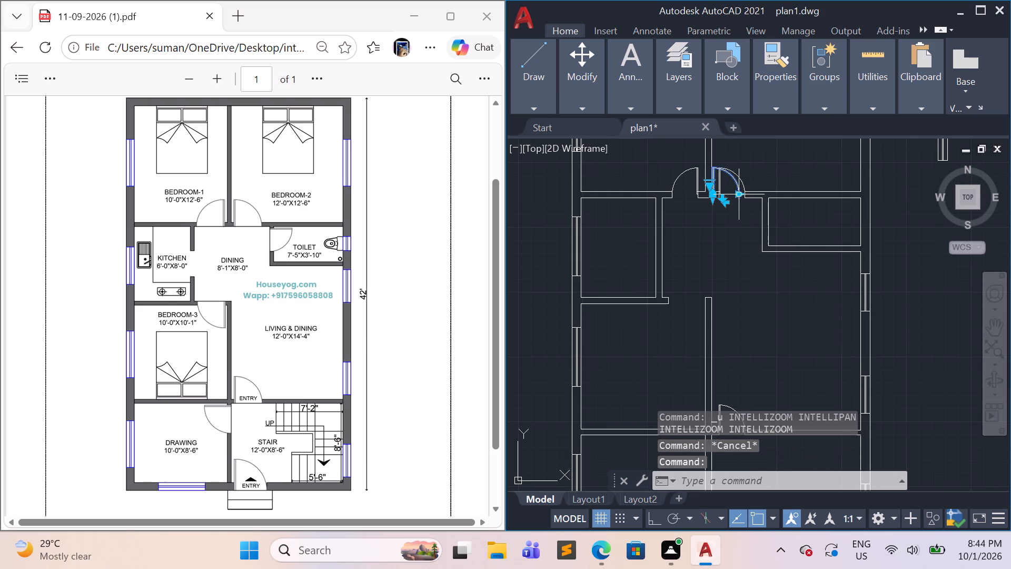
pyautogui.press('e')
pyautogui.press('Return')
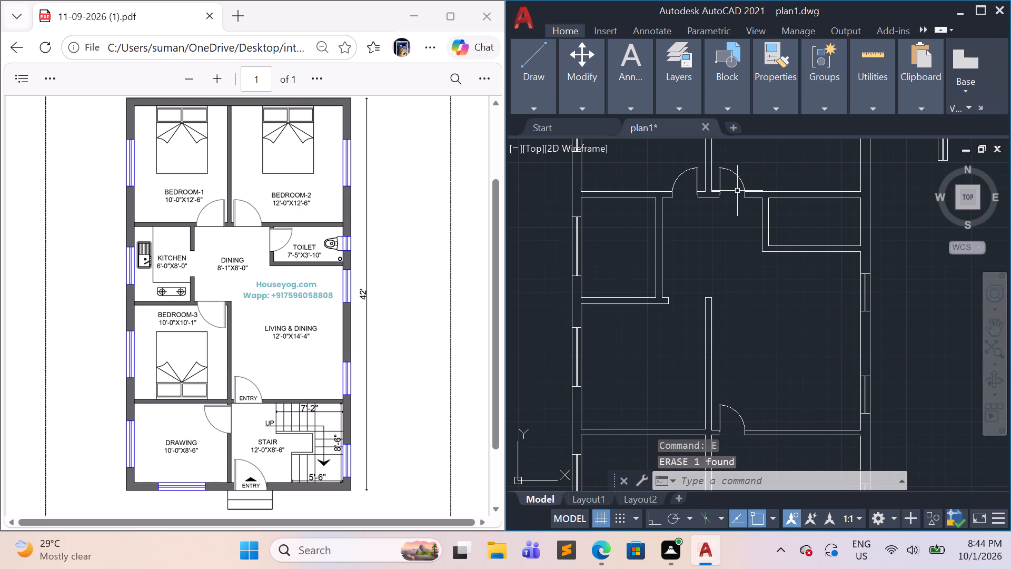
# Scale down the spare vertical window outside the plan from a base point at its lower end.
pyautogui.scroll(-1, 771, 209)
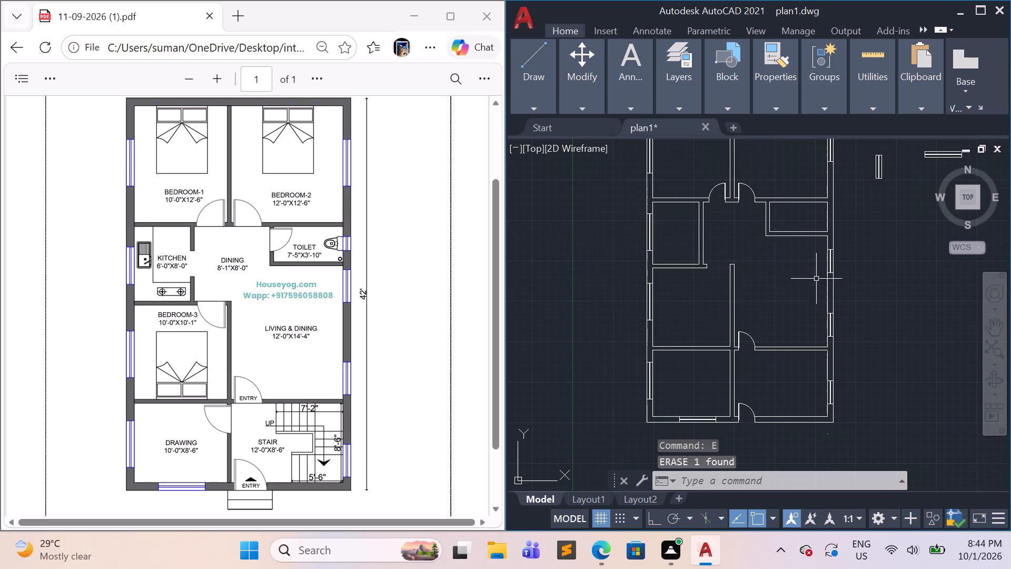
pyautogui.moveTo(900, 301); pyautogui.dragTo(789, 330, button='middle')
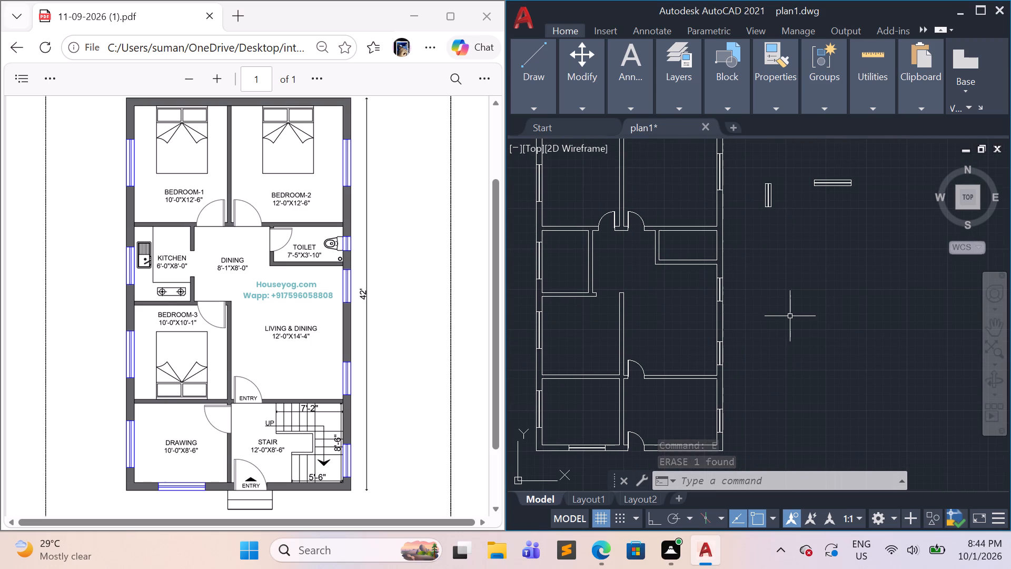
pyautogui.click(785, 234)
pyautogui.click(747, 174)
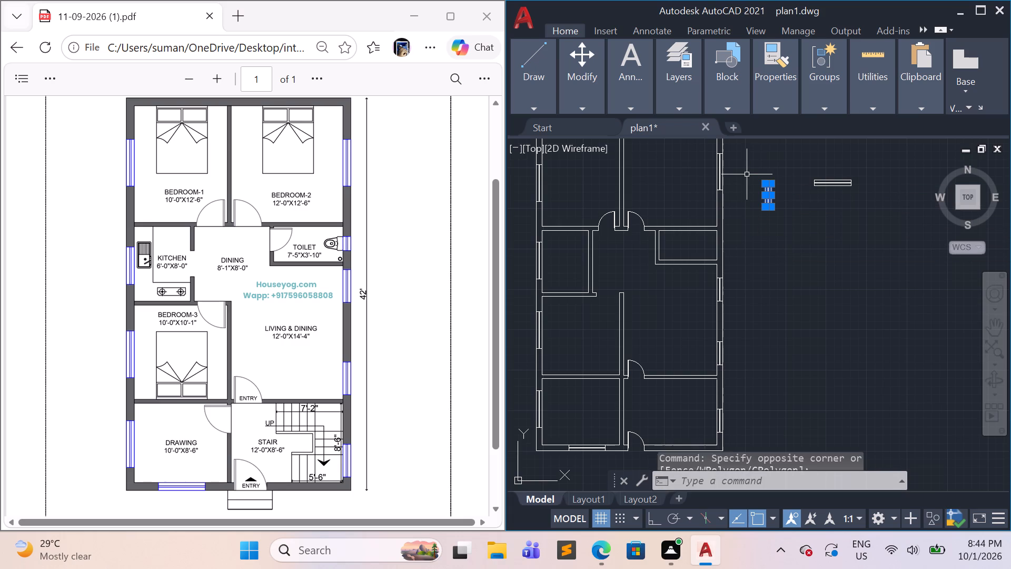
pyautogui.write('sc')
pyautogui.press('Return')
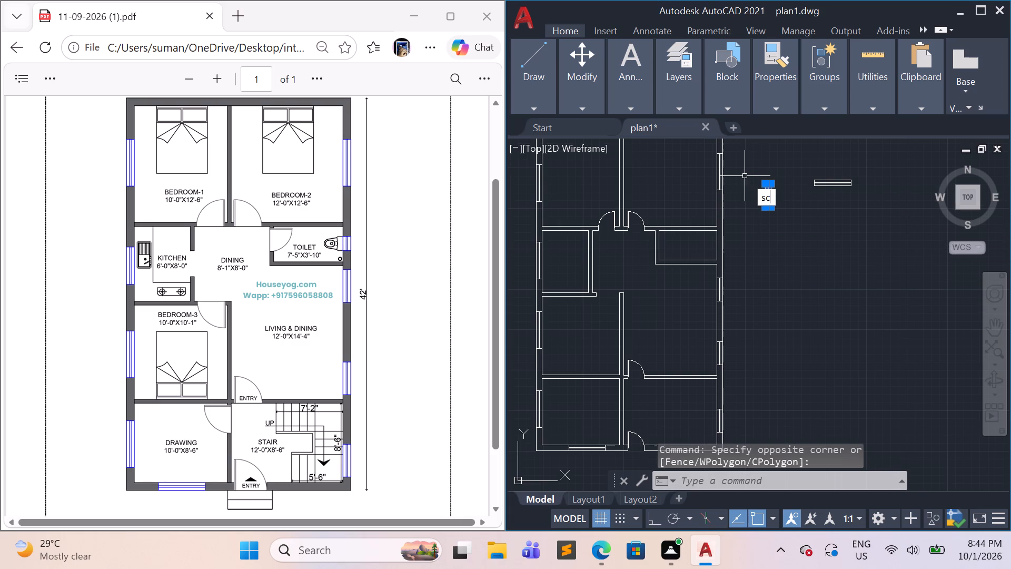
pyautogui.click(768, 208)
pyautogui.scroll(1, 769, 199)
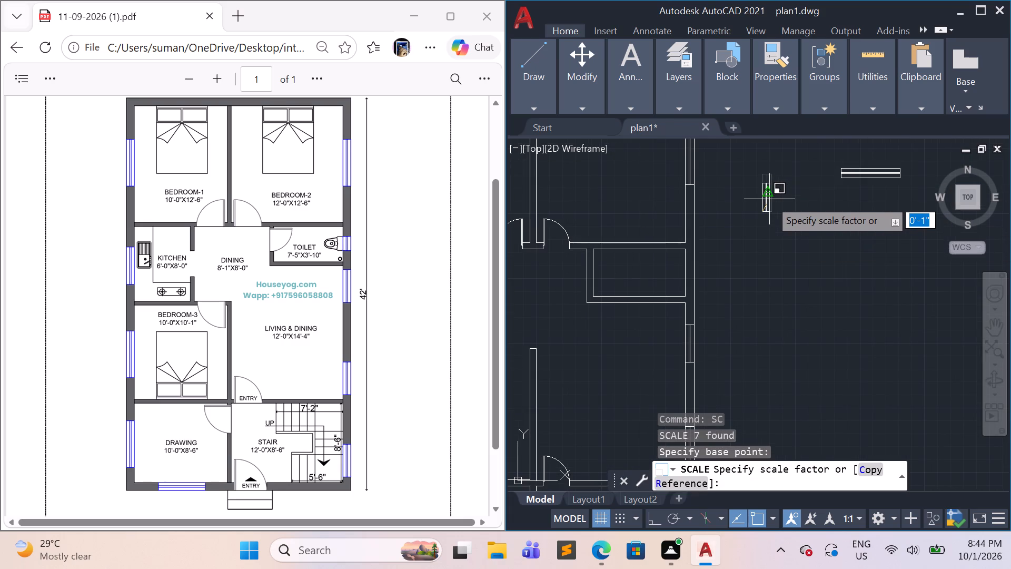
pyautogui.click(774, 216)
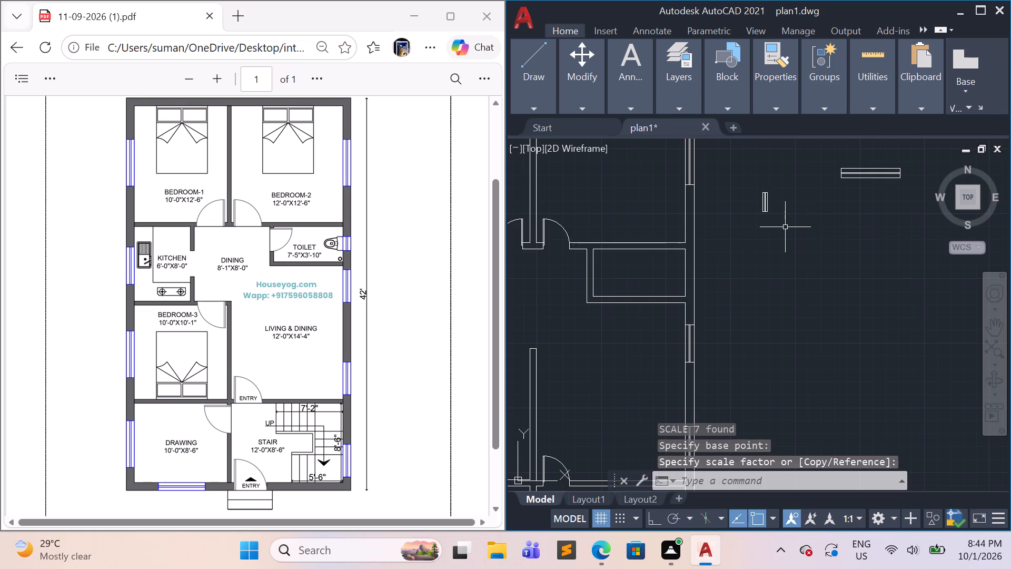
# Copy the reduced vertical window into the toilet's exterior wall, between the two wall lines.
pyautogui.click(789, 229)
pyautogui.click(756, 185)
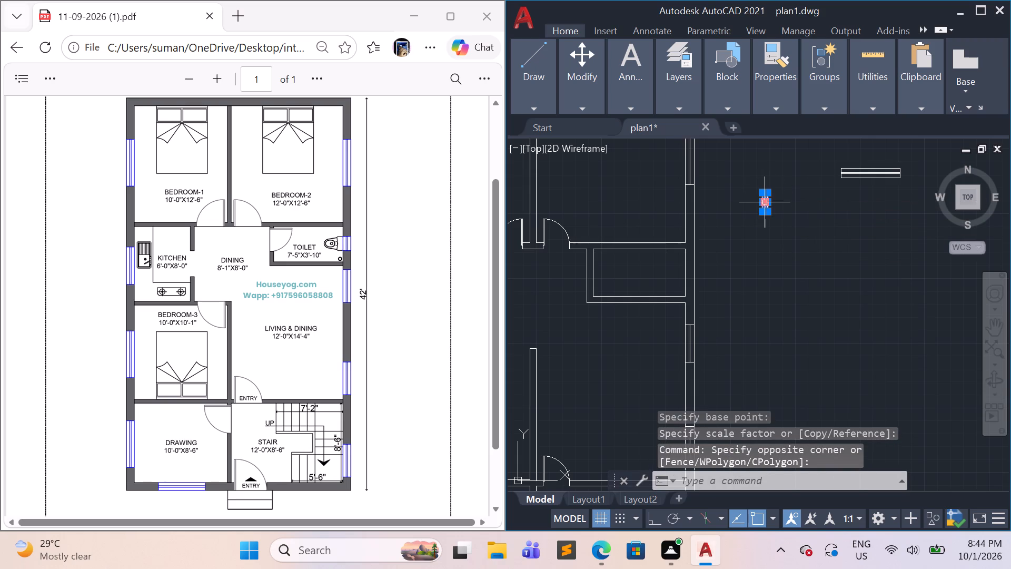
pyautogui.write('co')
pyautogui.press('Return')
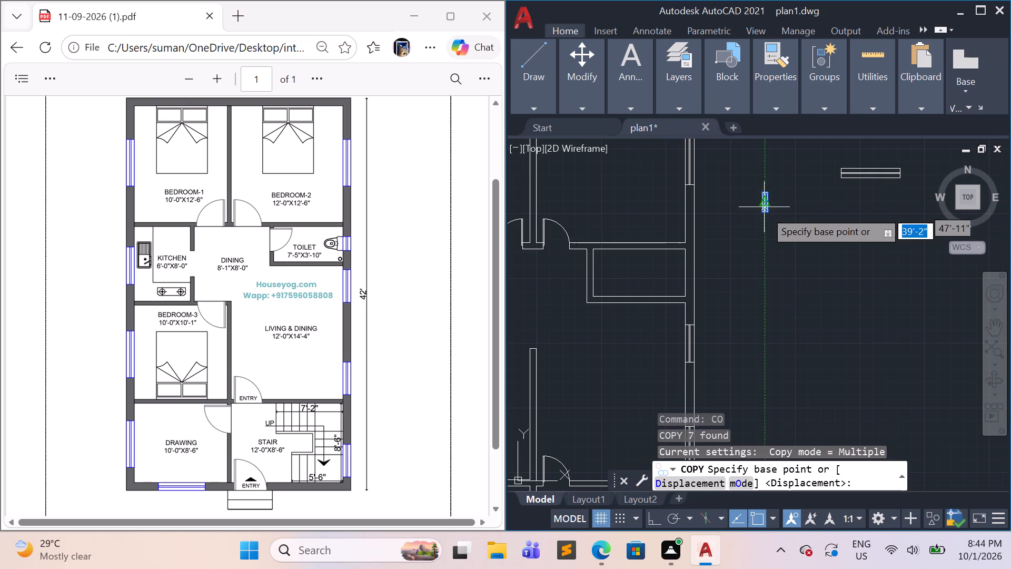
pyautogui.click(762, 212)
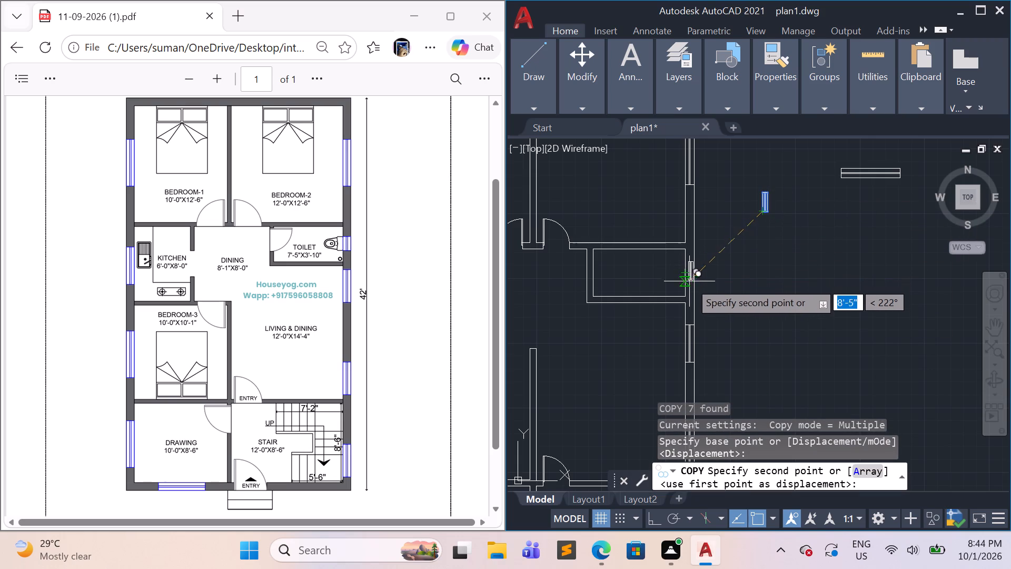
pyautogui.scroll(3, 691, 284)
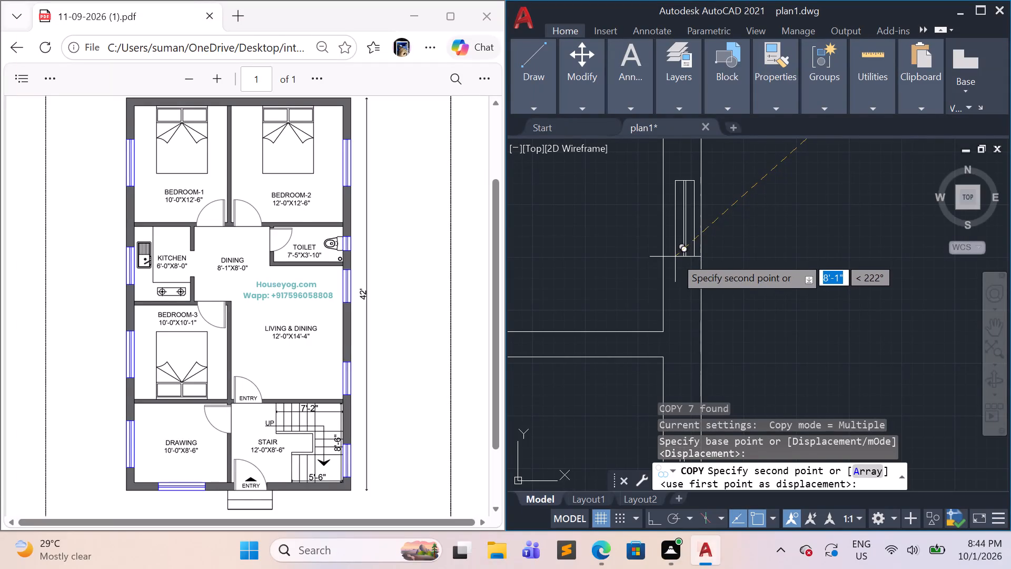
pyautogui.click(675, 254)
pyautogui.press('Escape')
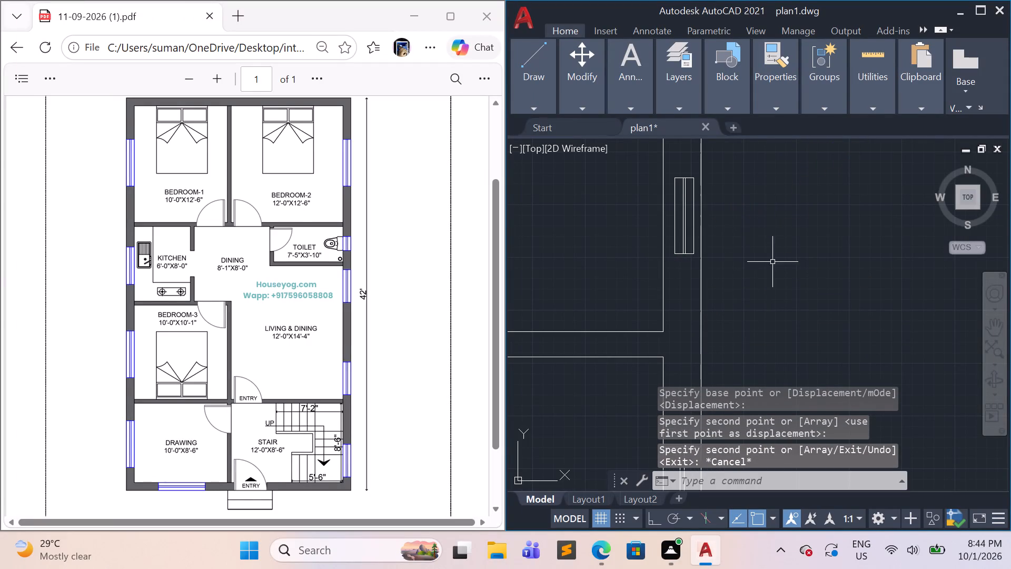
# Extend the upper and lower end lines of the toilet window to both faces of the exterior wall.
pyautogui.write('ex')
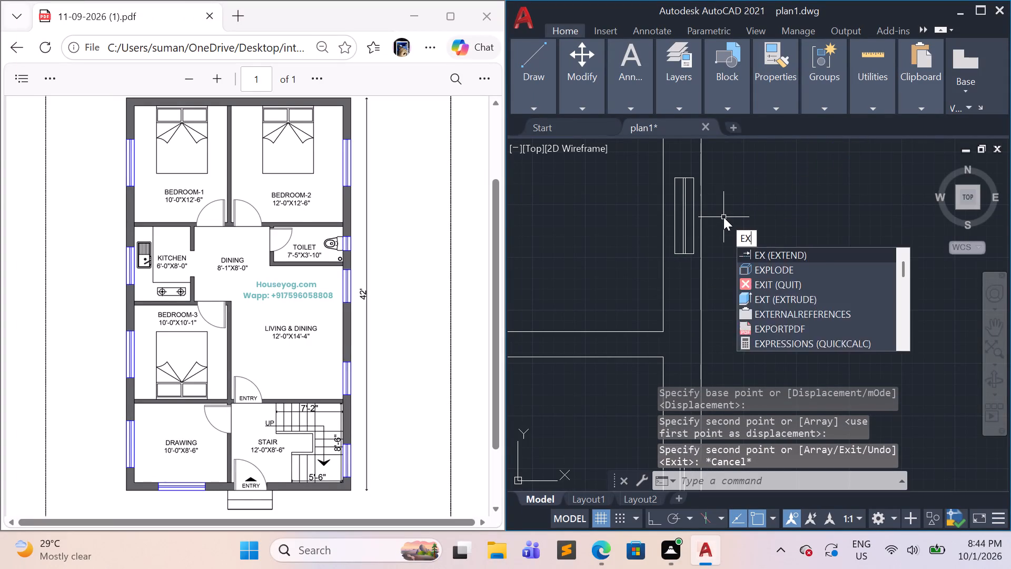
pyautogui.press('Return')
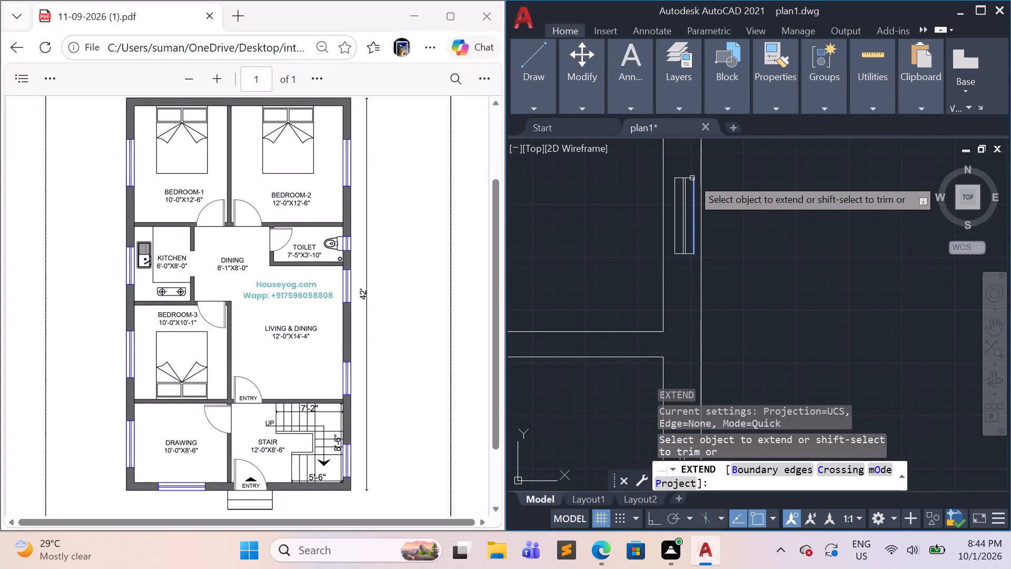
pyautogui.click(690, 176)
pyautogui.click(676, 179)
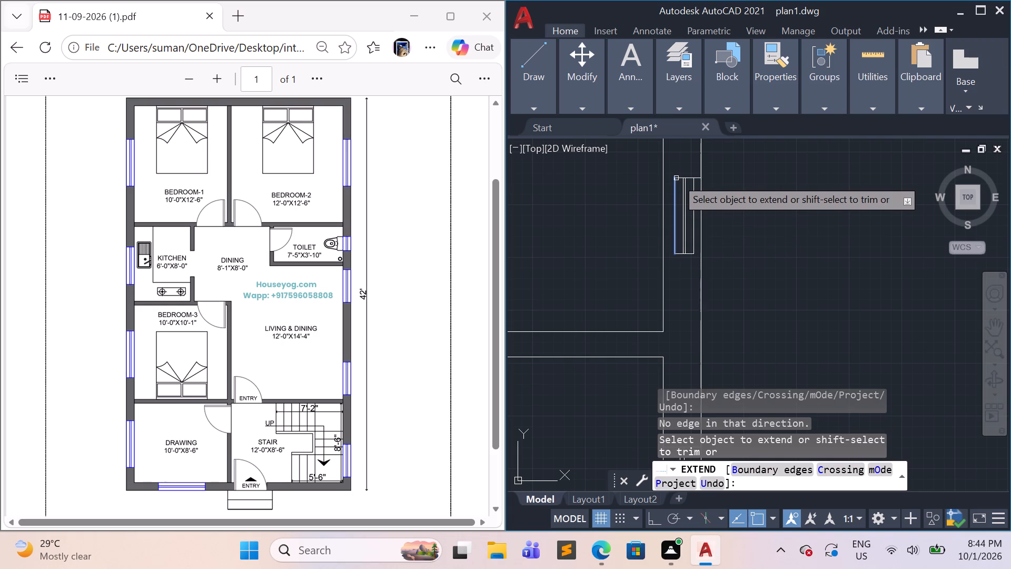
pyautogui.click(679, 179)
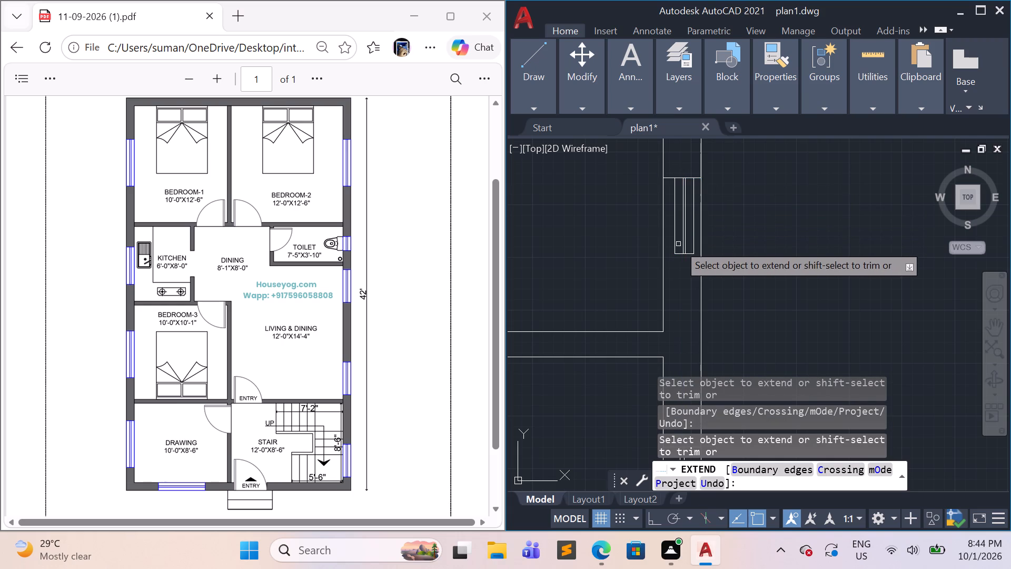
pyautogui.click(679, 252)
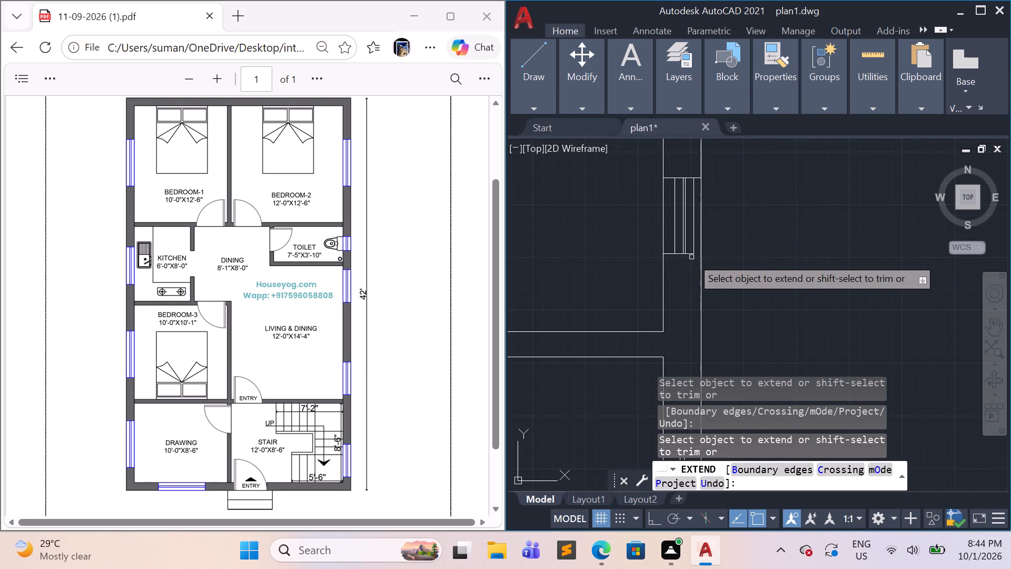
pyautogui.click(691, 255)
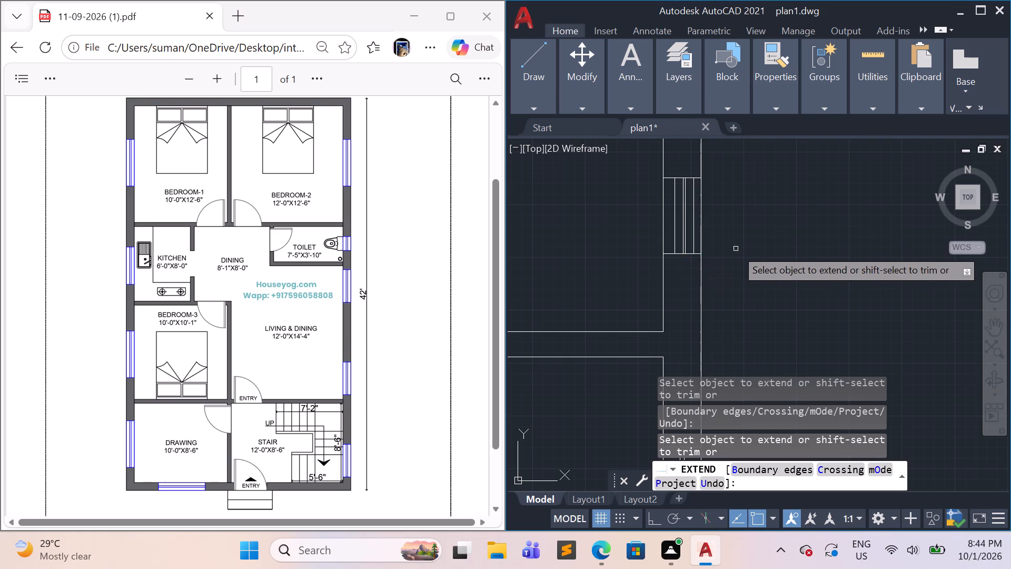
pyautogui.scroll(-2, 744, 248)
pyautogui.press('Escape')
pyautogui.press('Escape')
pyautogui.press('Escape')
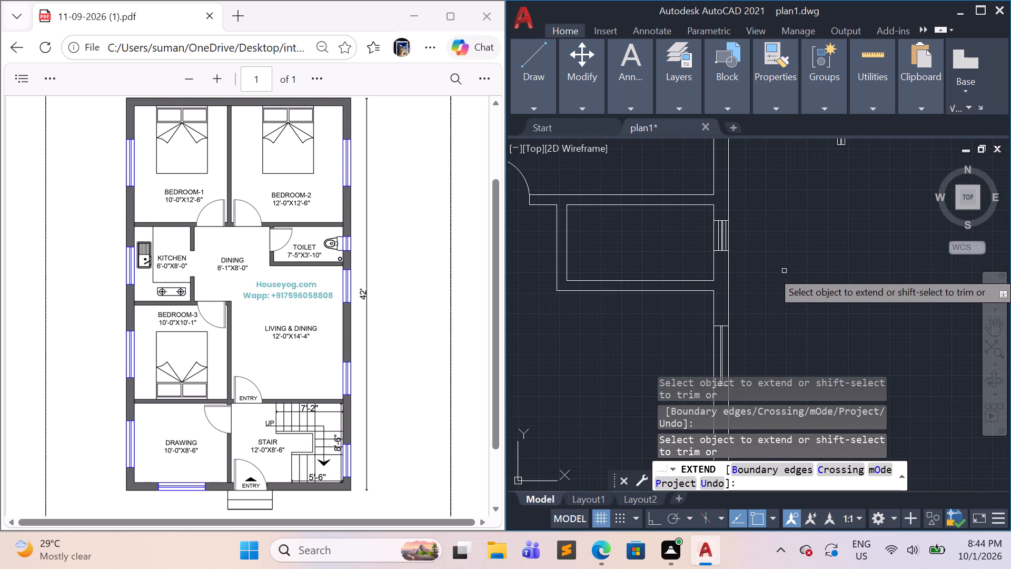
# Copy the entry door between the stair and living areas into the open living and dining space.
pyautogui.scroll(-1, 798, 283)
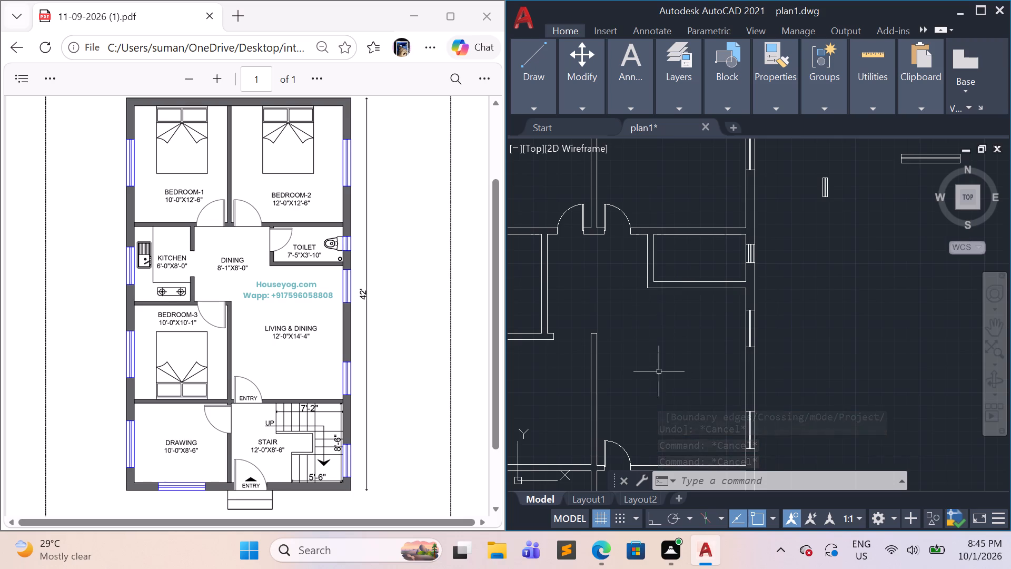
pyautogui.moveTo(658, 371); pyautogui.dragTo(658, 283, button='middle')
pyautogui.scroll(-1, 657, 323)
pyautogui.moveTo(657, 323); pyautogui.dragTo(665, 295, button='middle')
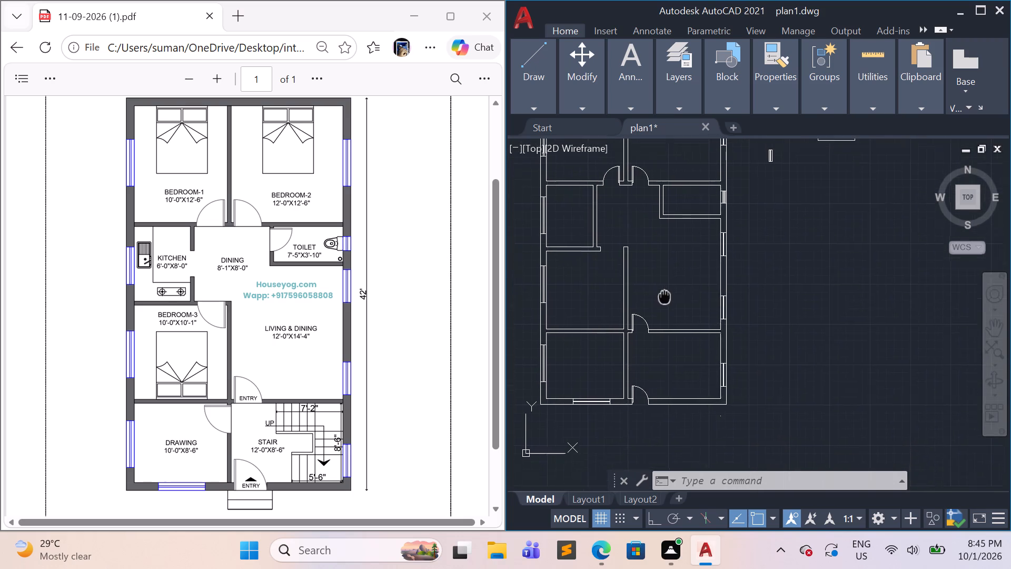
pyautogui.moveTo(665, 295); pyautogui.dragTo(664, 284, button='middle')
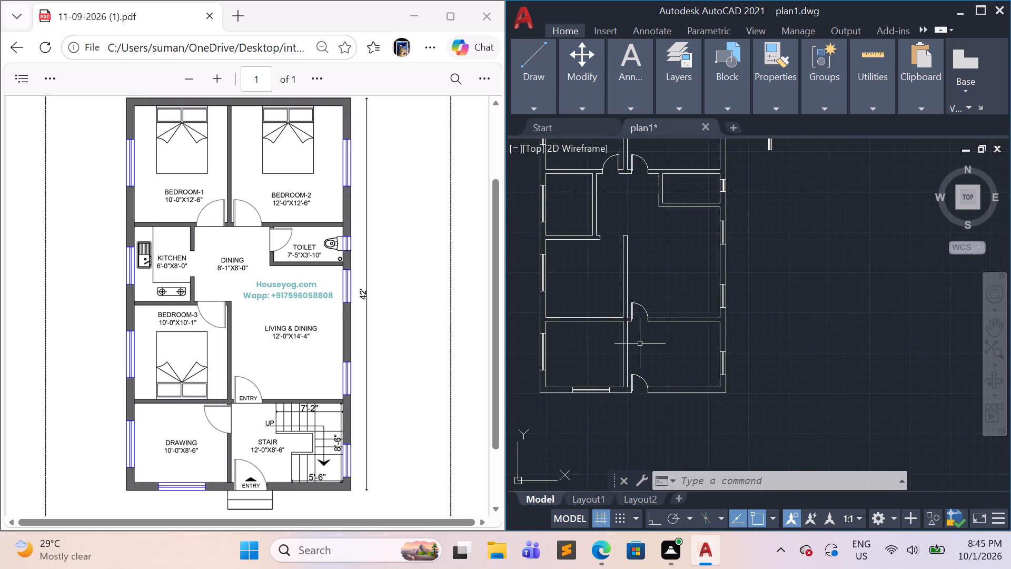
pyautogui.scroll(1, 644, 330)
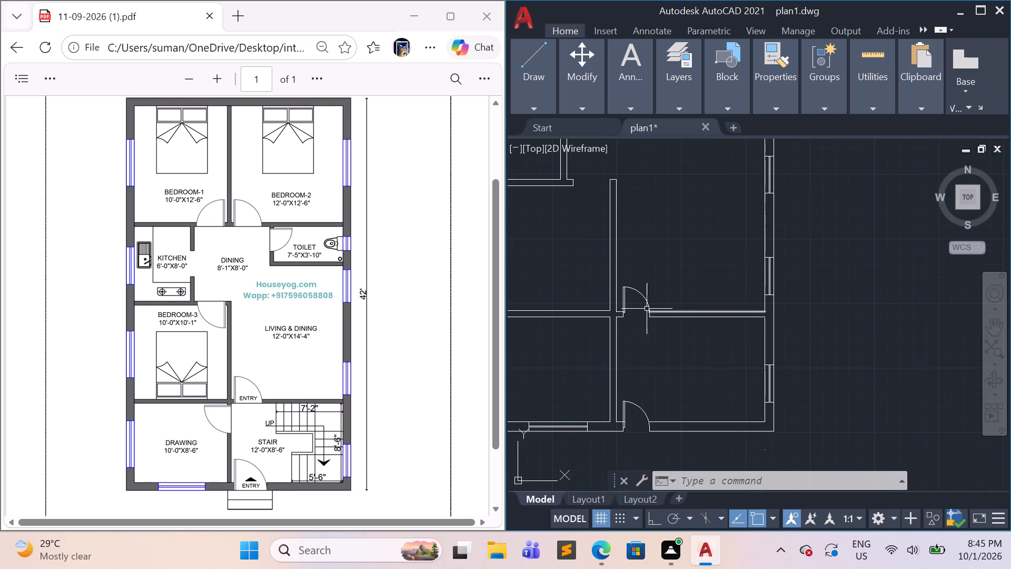
pyautogui.click(632, 289)
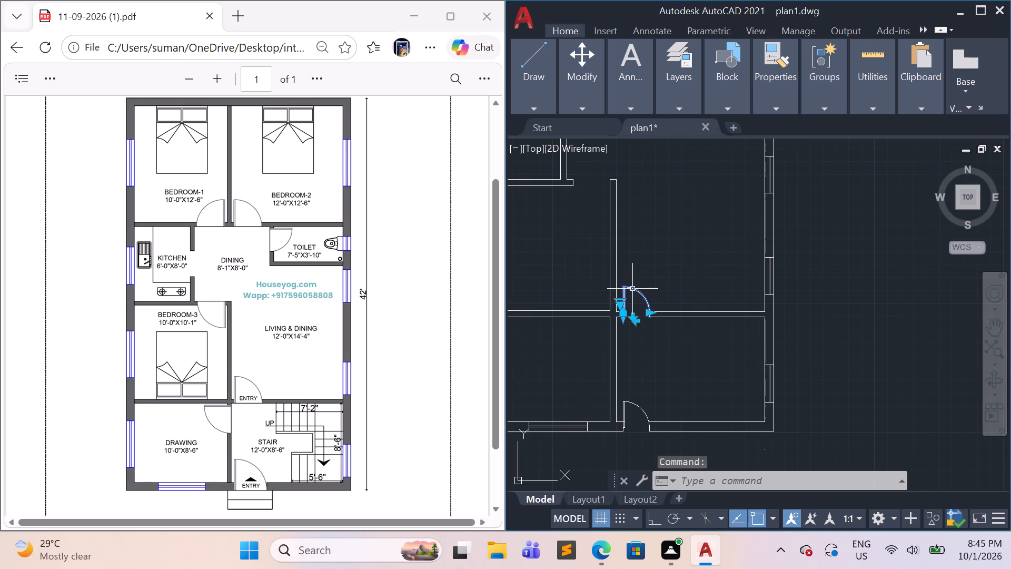
pyautogui.press('c')
pyautogui.press('o')
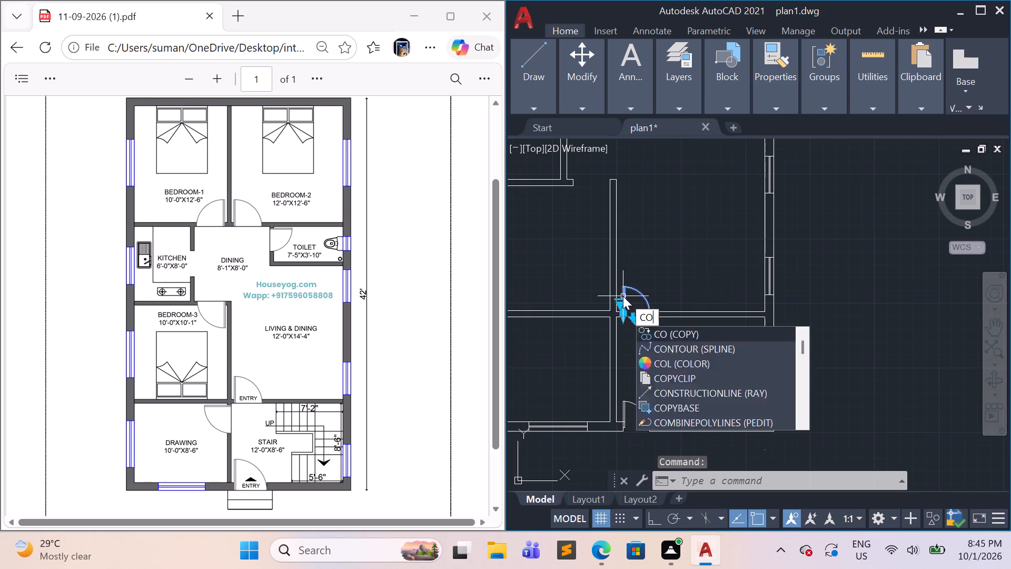
pyautogui.press('Return')
pyautogui.click(620, 288)
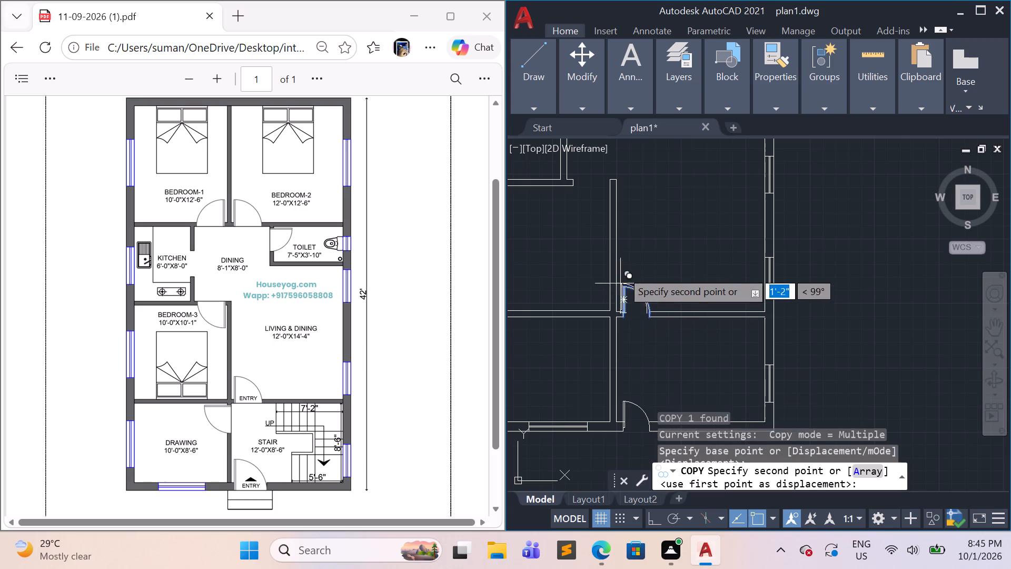
pyautogui.click(650, 212)
pyautogui.press('Escape')
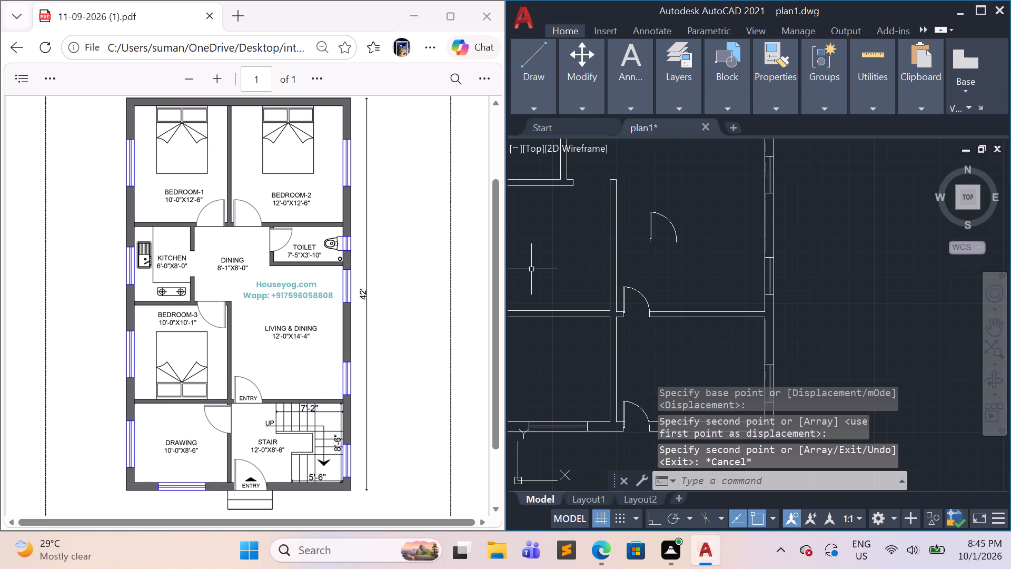
# Draw a line across the opening of the door copy, joining the leaf's base to the arc's end.
pyautogui.click(534, 110)
pyautogui.click(517, 141)
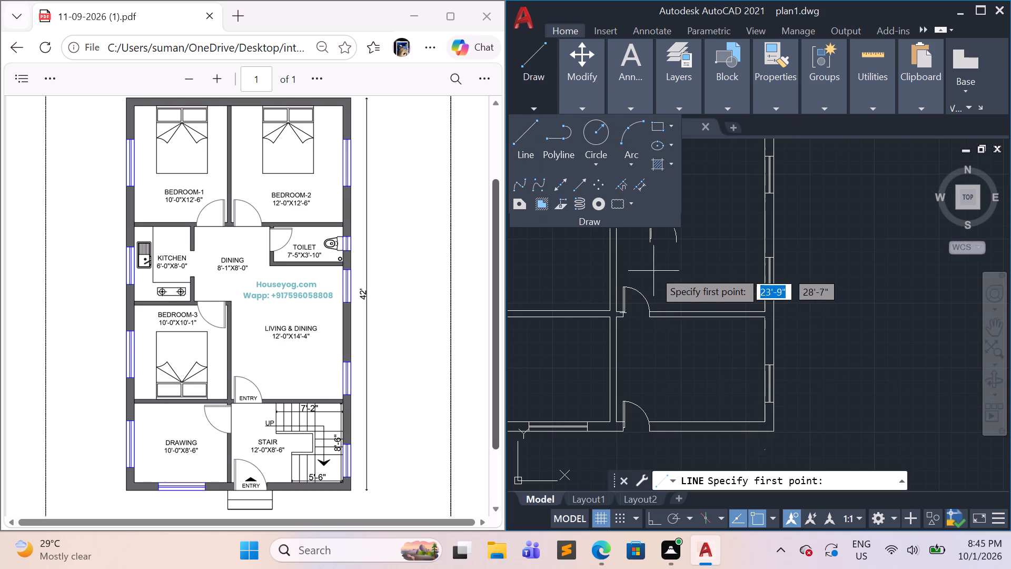
pyautogui.click(647, 246)
pyautogui.click(676, 242)
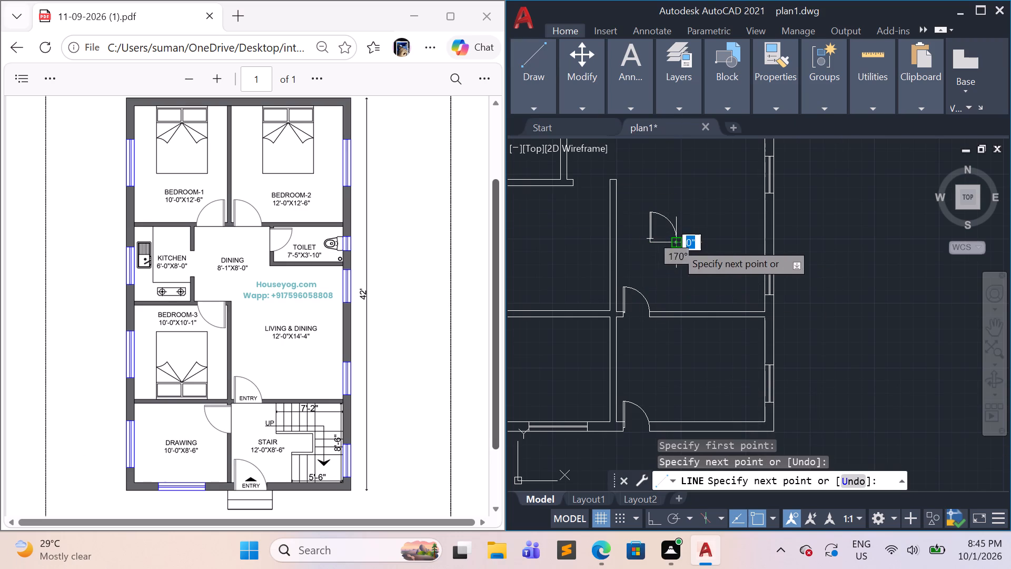
pyautogui.press('Escape')
pyautogui.press('Escape')
# Move the door copy and its opening line out of the living area to clear space beyond the exterior wall.
pyautogui.click(693, 272)
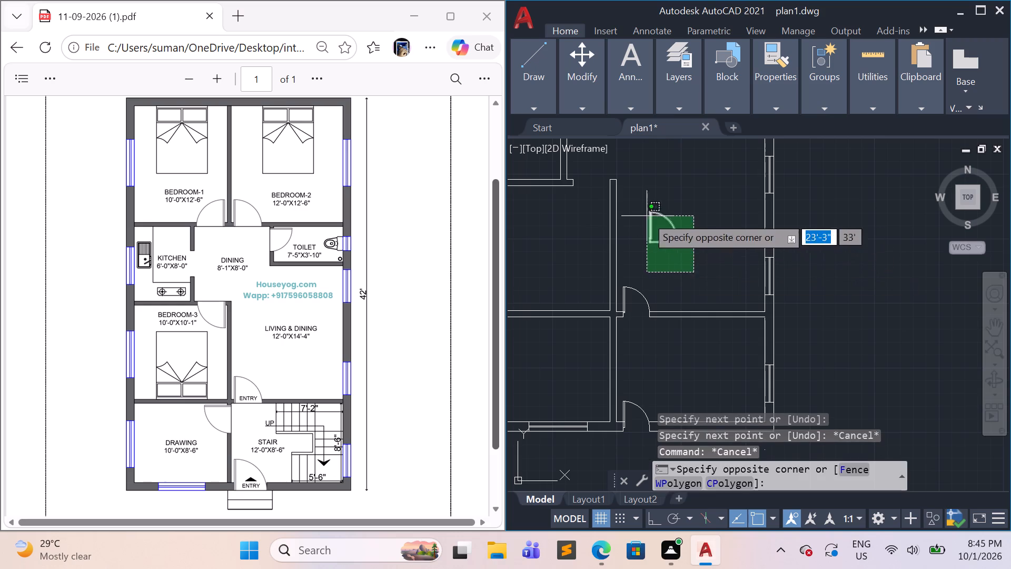
pyautogui.click(638, 211)
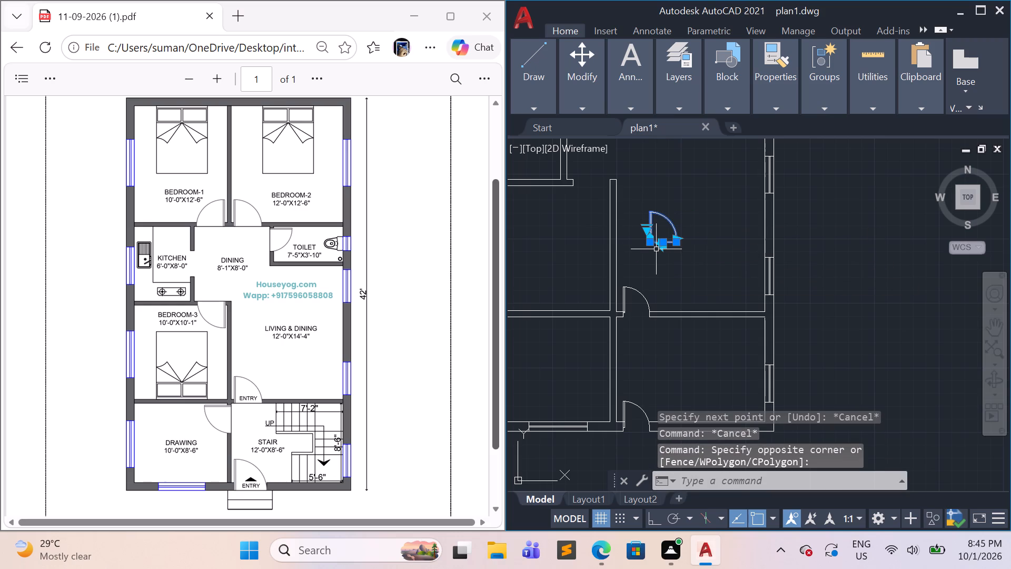
pyautogui.scroll(-1, 675, 266)
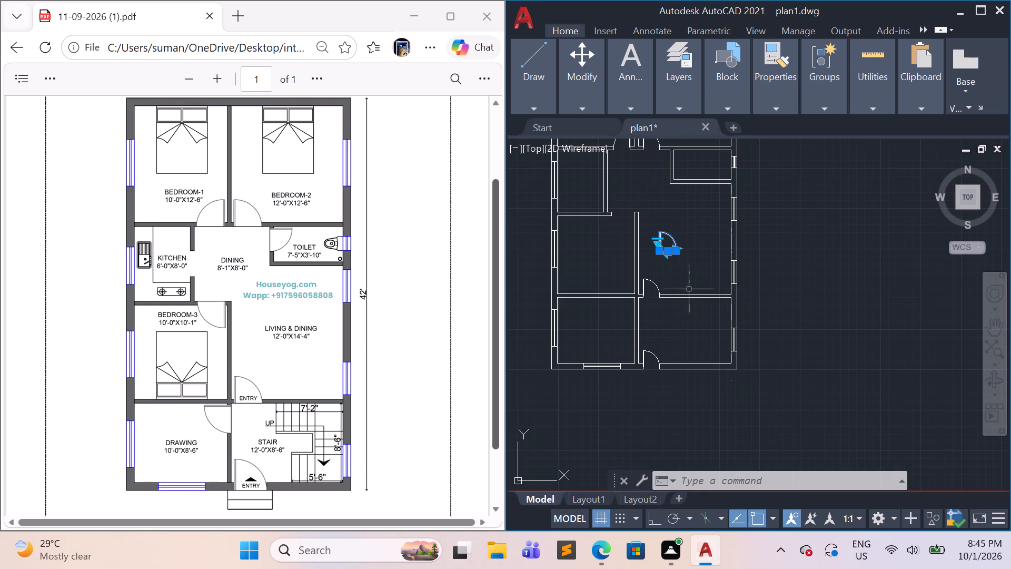
pyautogui.press('Escape')
pyautogui.moveTo(686, 267); pyautogui.dragTo(677, 261)
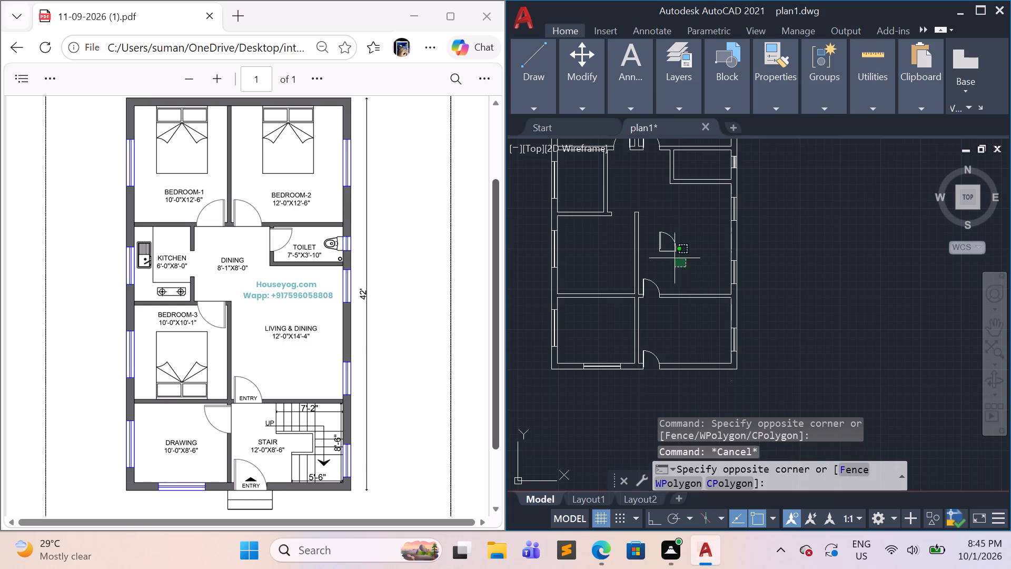
pyautogui.click(641, 225)
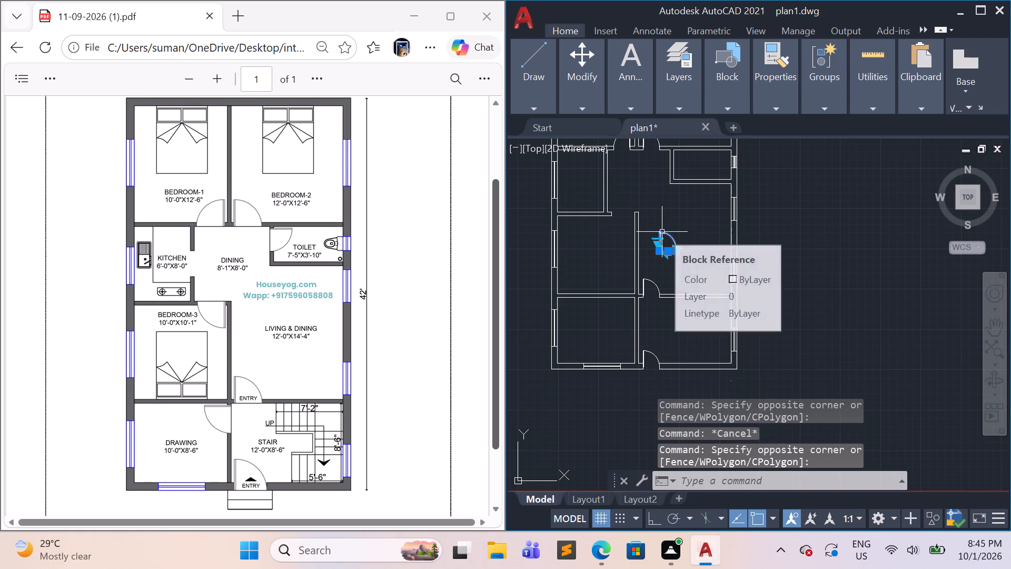
pyautogui.press('c')
pyautogui.press('BackSpace')
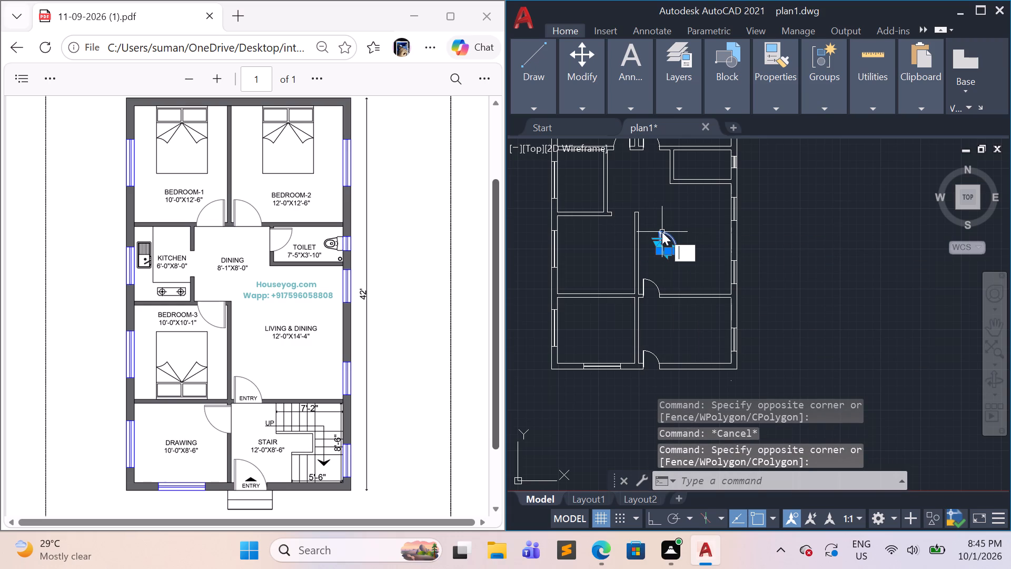
pyautogui.press('m')
pyautogui.press('Return')
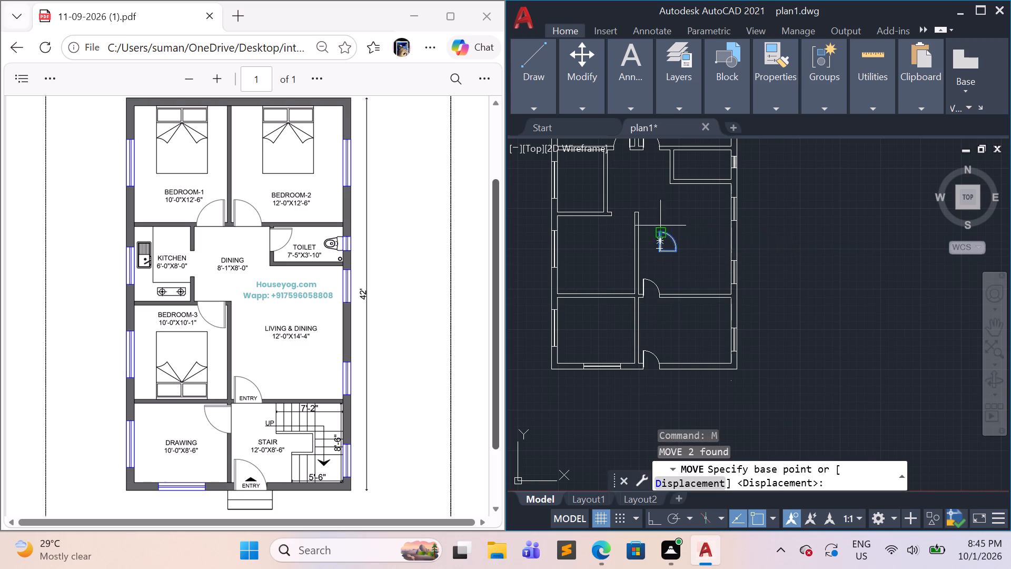
pyautogui.click(659, 255)
pyautogui.click(807, 227)
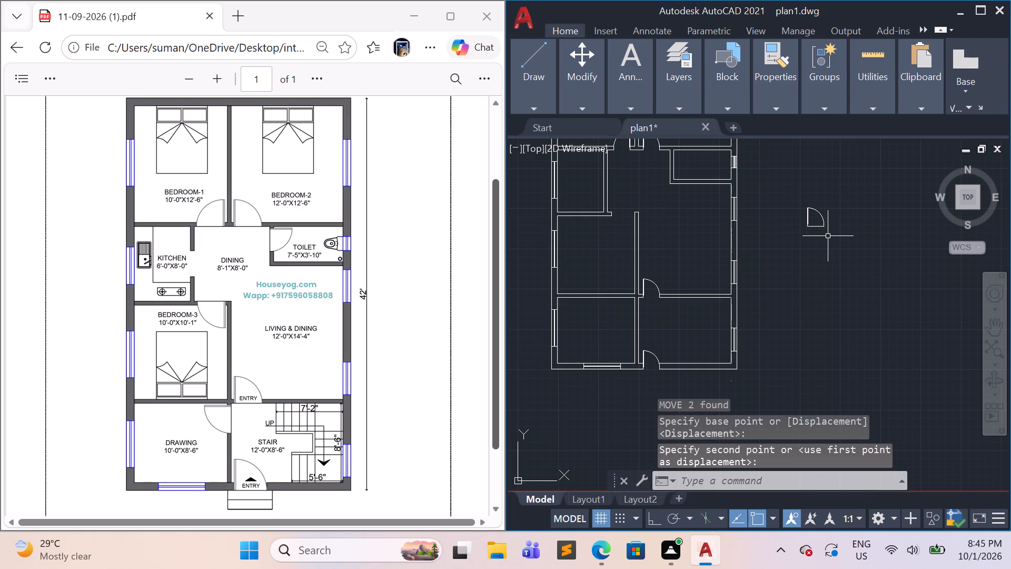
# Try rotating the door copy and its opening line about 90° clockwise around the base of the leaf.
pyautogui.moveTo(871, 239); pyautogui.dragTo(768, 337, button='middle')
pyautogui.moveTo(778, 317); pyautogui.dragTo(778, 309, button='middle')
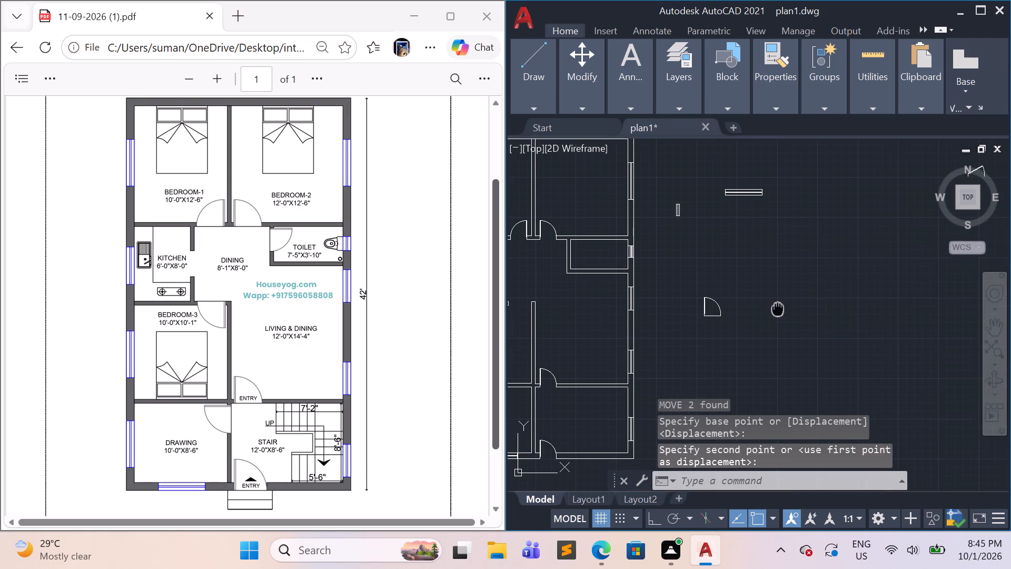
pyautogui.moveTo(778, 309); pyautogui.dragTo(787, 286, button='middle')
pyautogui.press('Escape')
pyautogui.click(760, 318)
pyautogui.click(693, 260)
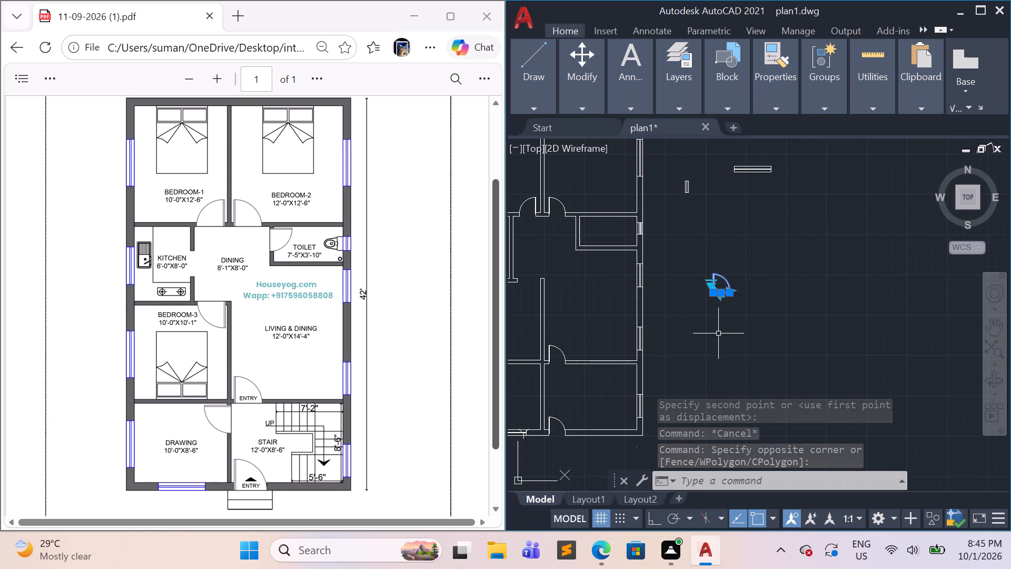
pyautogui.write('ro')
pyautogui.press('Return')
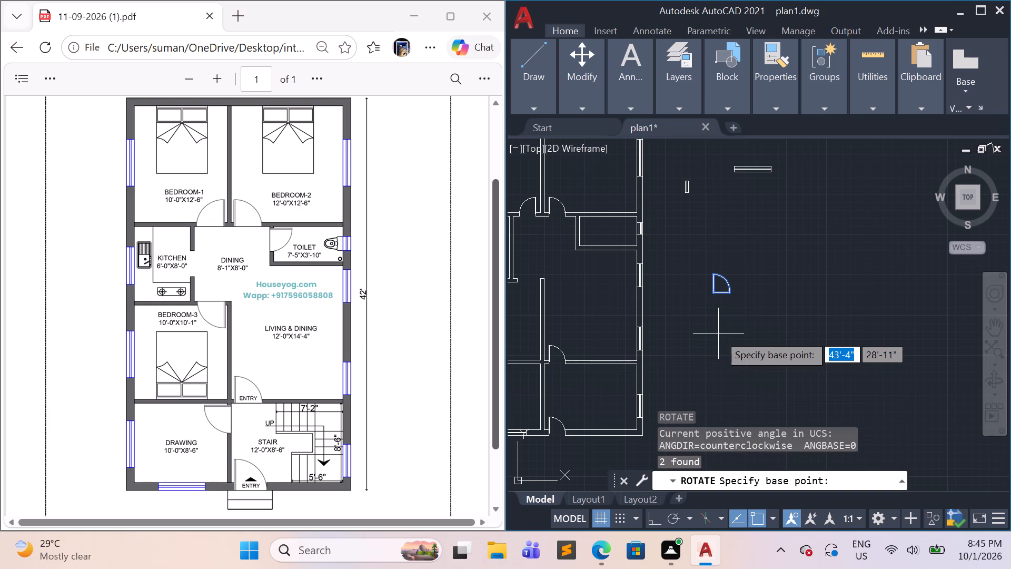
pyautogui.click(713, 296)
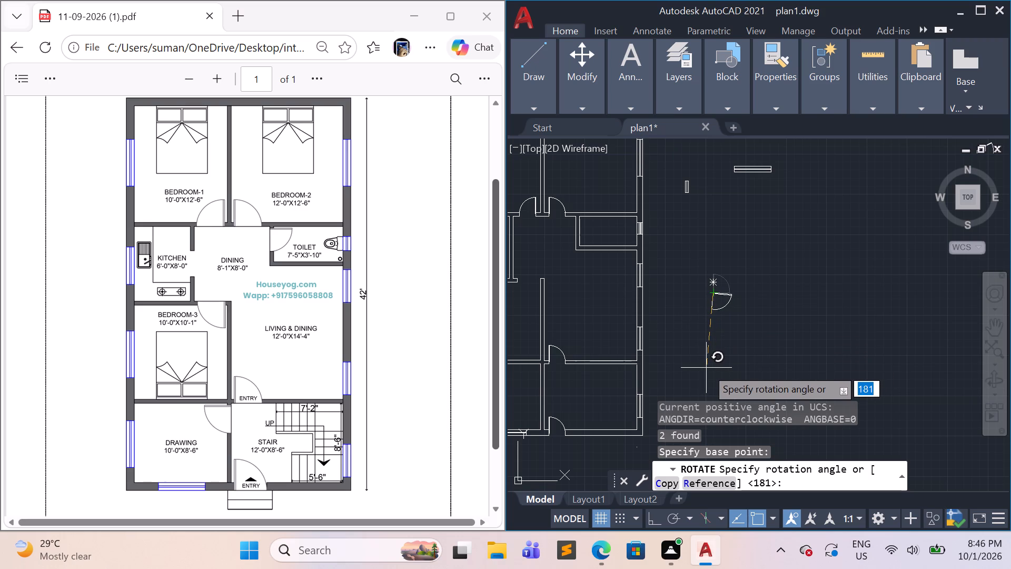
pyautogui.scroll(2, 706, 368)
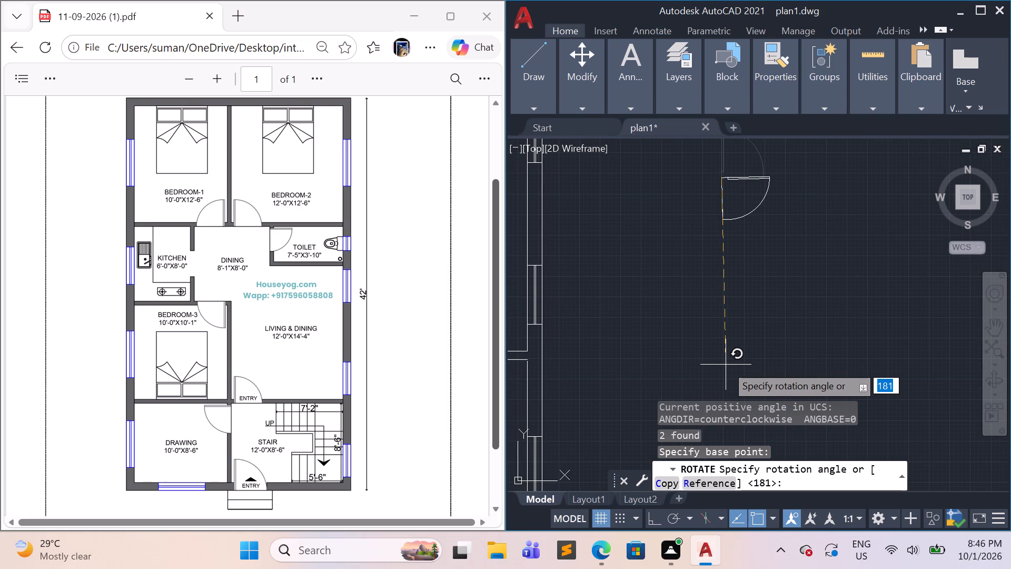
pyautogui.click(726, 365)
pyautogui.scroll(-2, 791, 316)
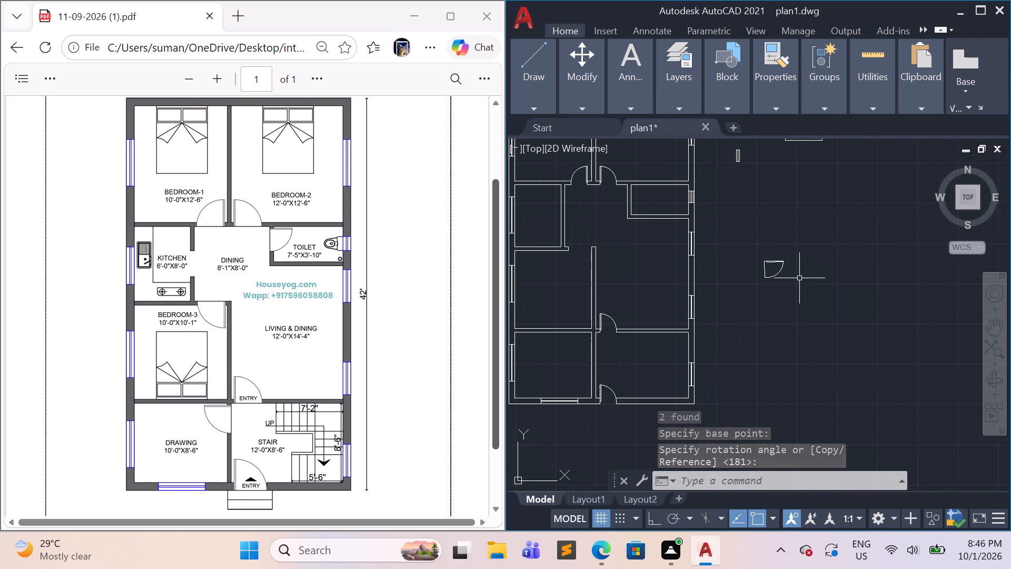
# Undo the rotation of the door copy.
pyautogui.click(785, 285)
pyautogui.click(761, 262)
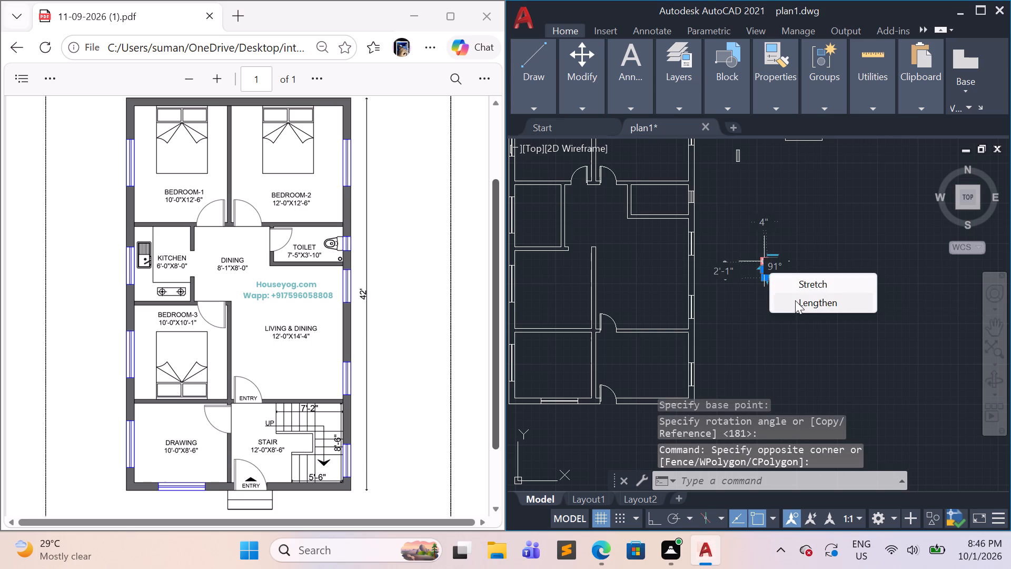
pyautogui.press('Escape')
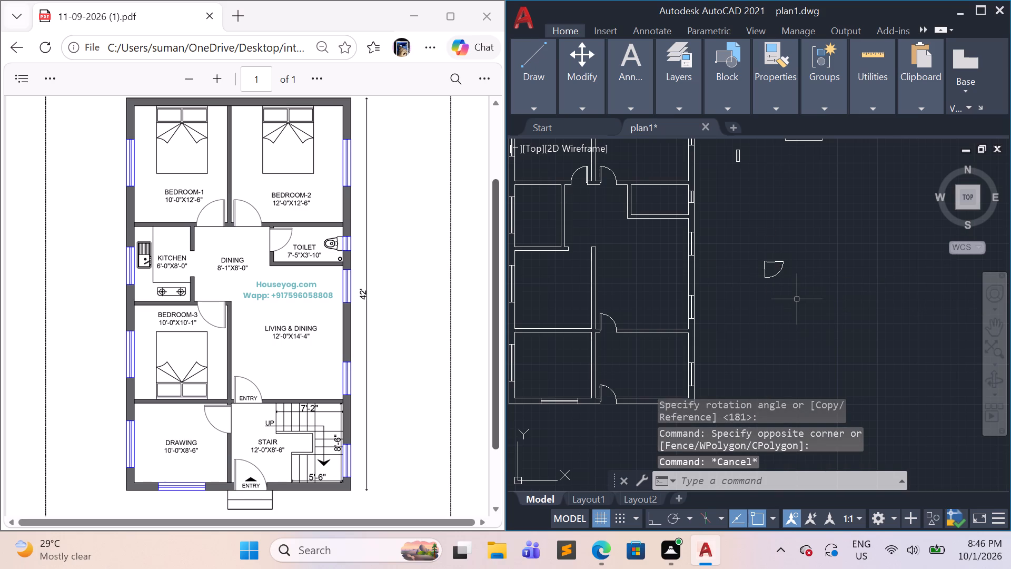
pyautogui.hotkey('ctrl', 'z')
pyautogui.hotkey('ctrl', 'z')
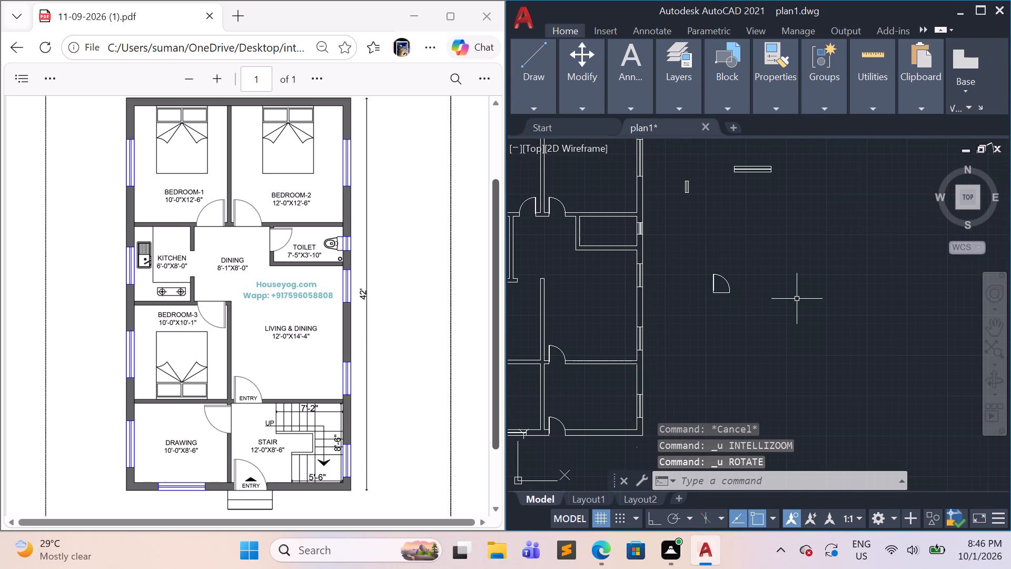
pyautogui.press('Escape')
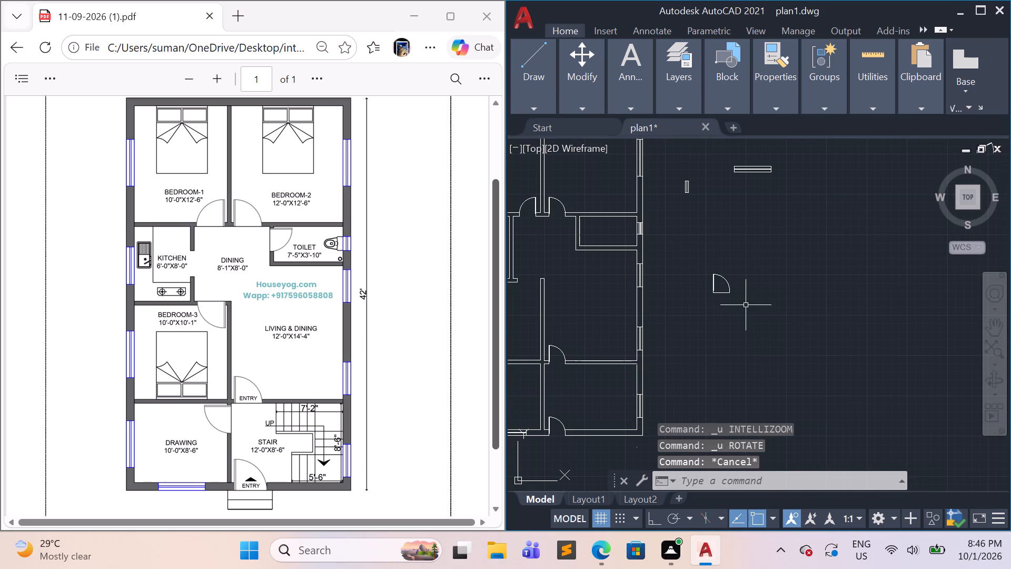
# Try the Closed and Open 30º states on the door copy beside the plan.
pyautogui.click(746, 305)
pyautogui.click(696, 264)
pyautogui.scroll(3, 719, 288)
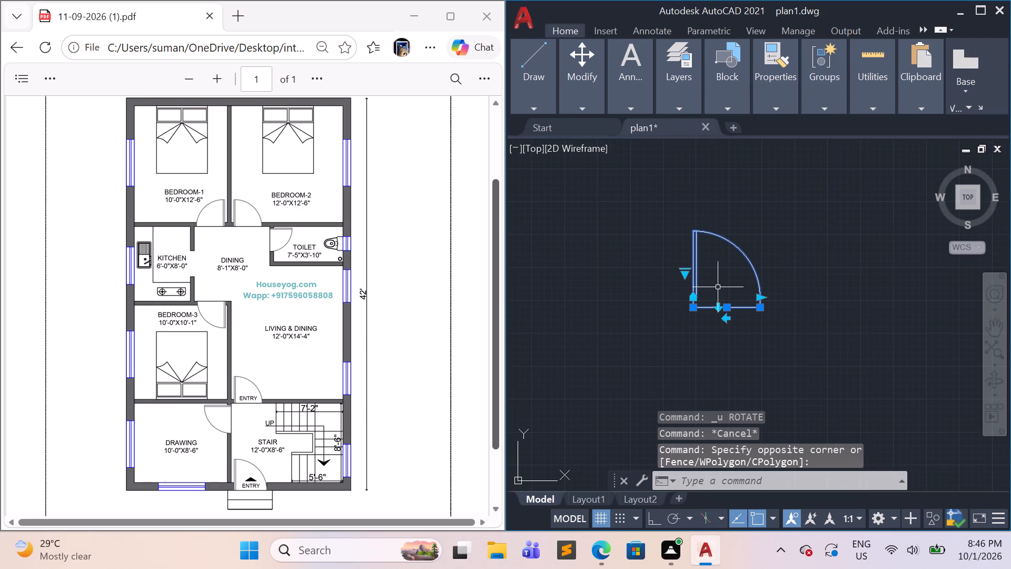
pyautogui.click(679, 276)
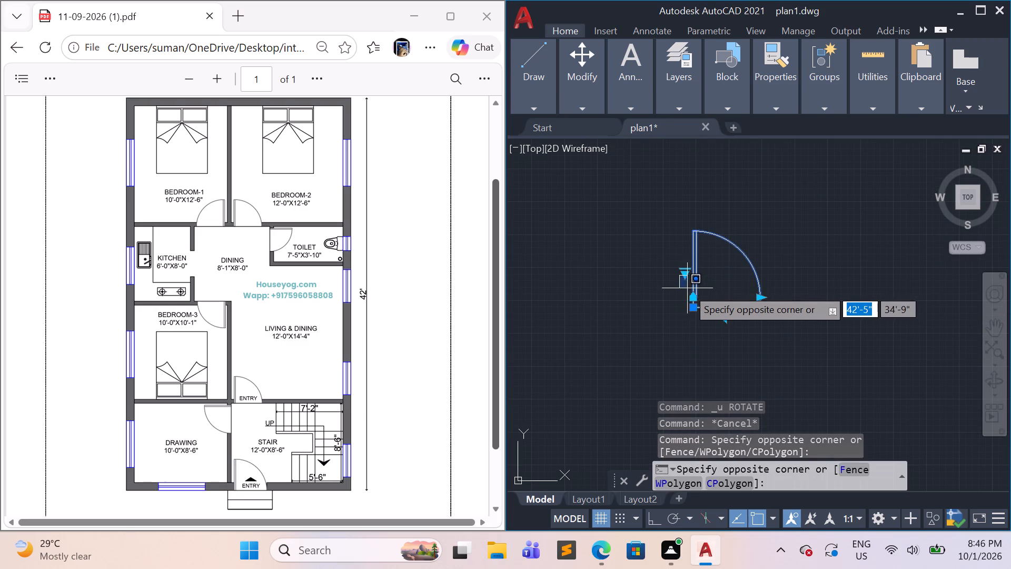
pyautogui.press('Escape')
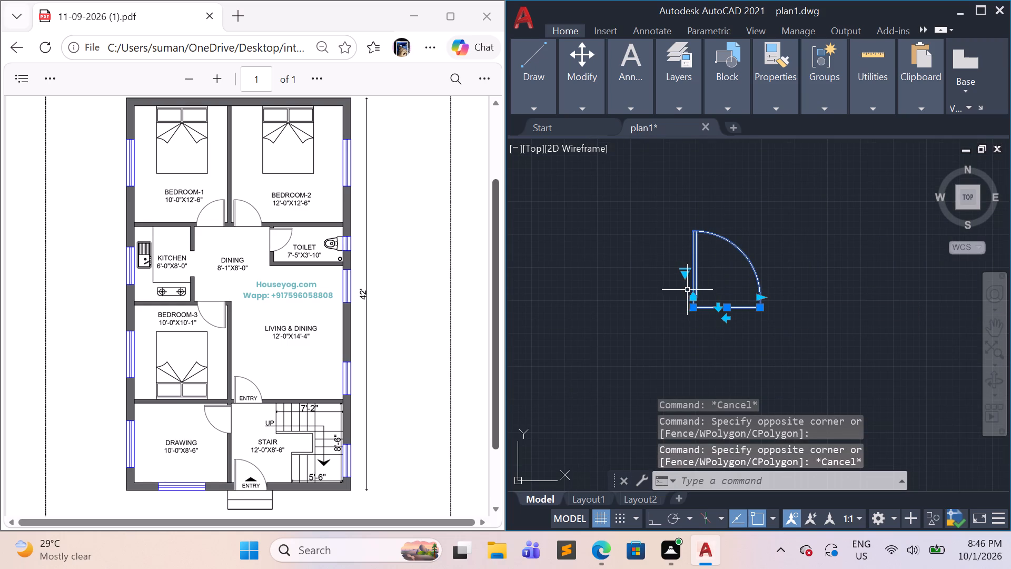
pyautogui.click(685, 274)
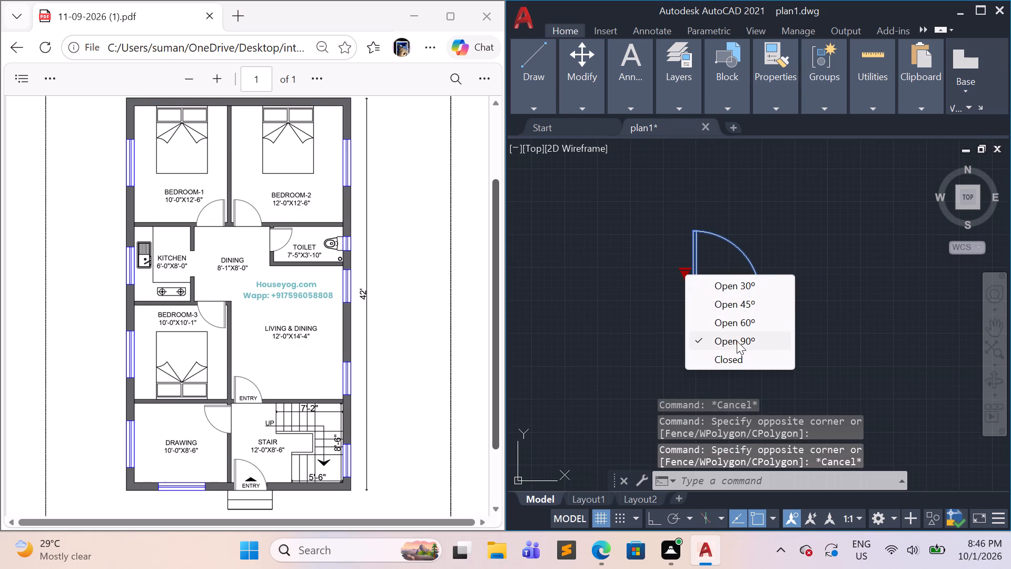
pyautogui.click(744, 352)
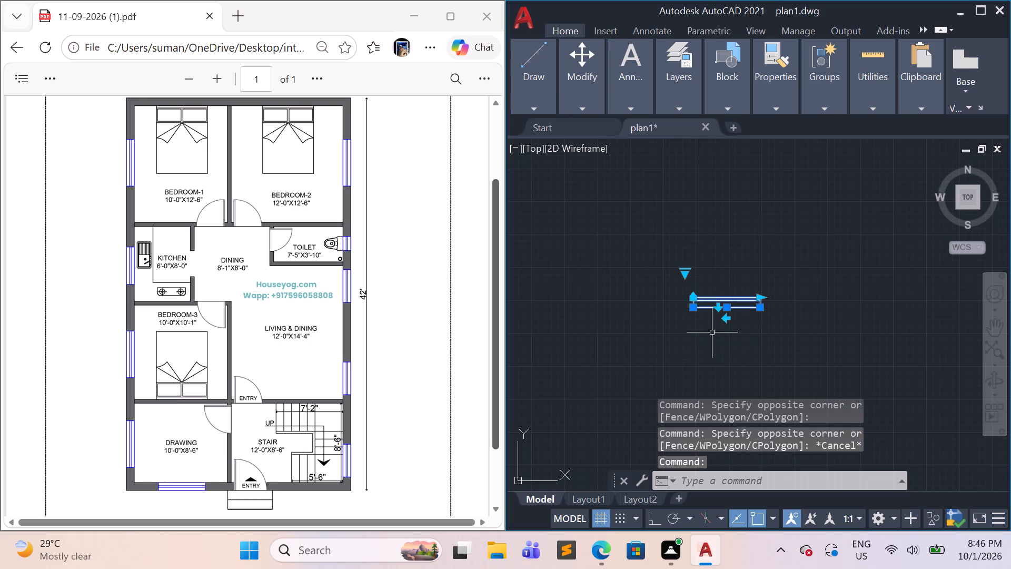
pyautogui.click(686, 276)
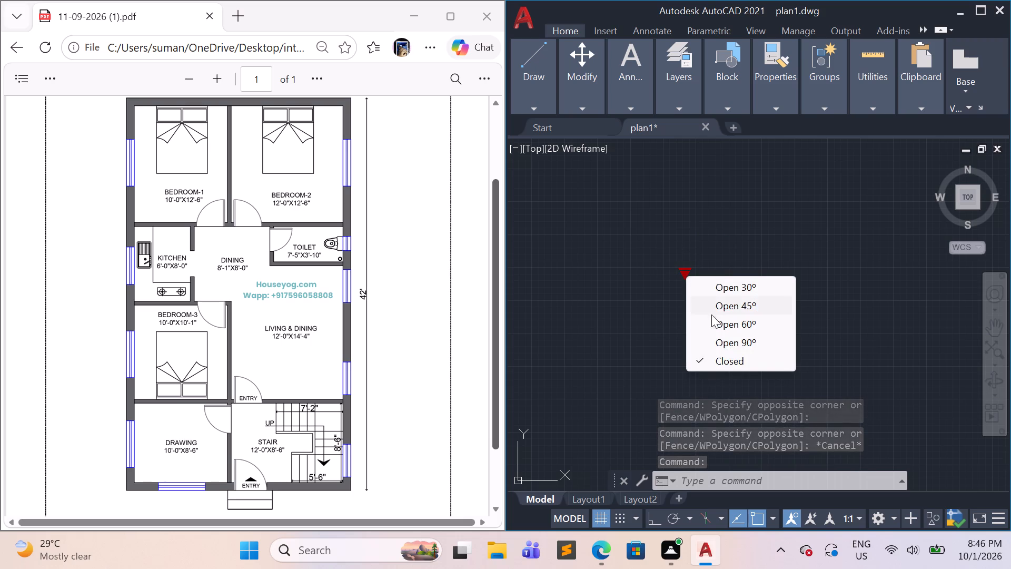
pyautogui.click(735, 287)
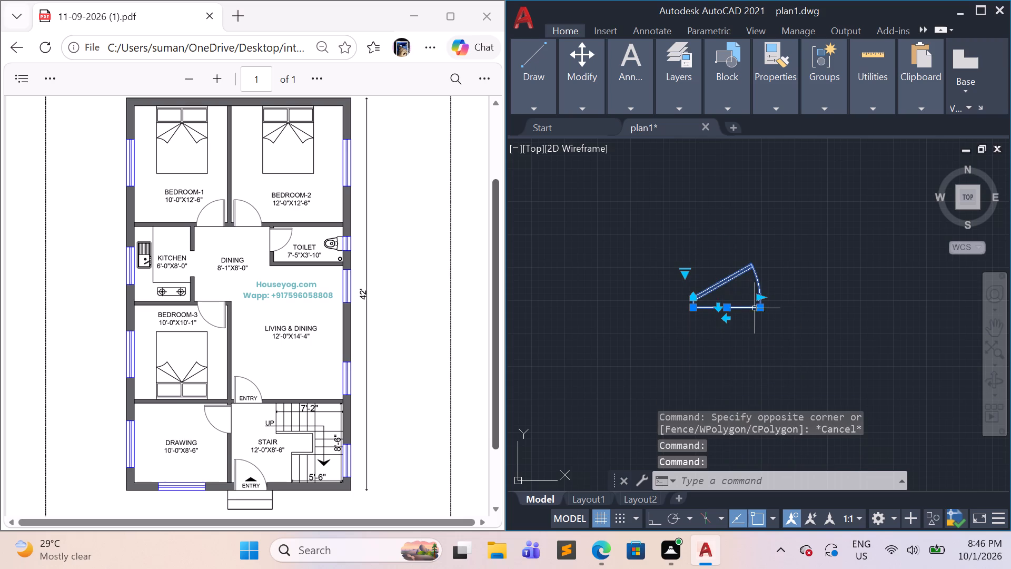
# Set the door copy's opening state to Open 60º.
pyautogui.click(682, 279)
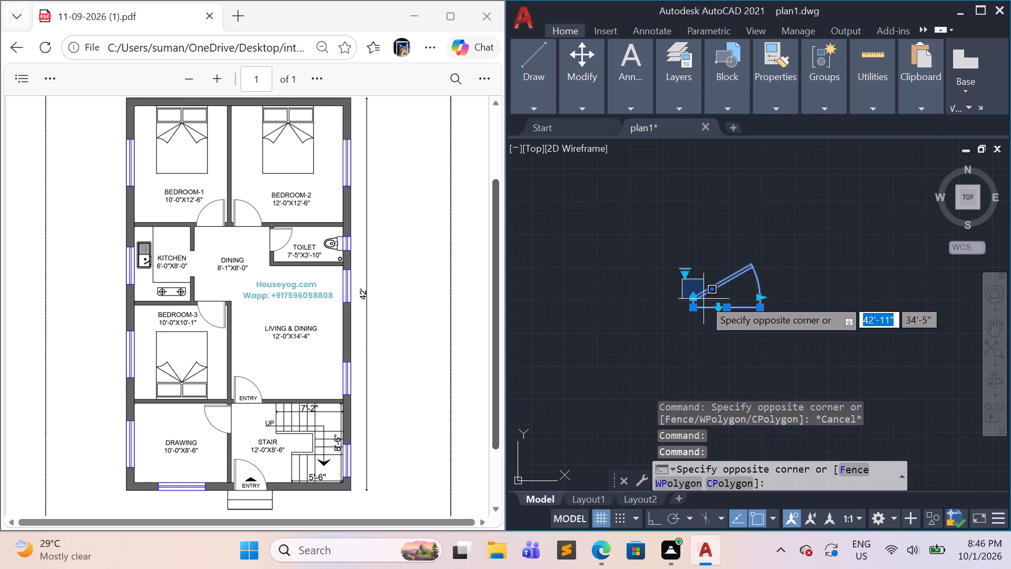
pyautogui.click(685, 278)
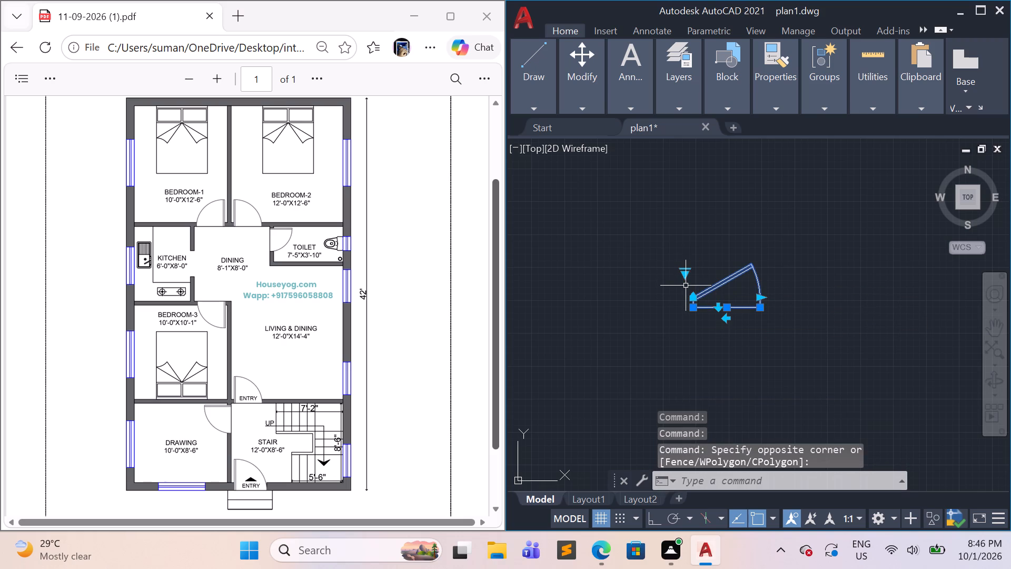
pyautogui.click(686, 274)
pyautogui.click(744, 318)
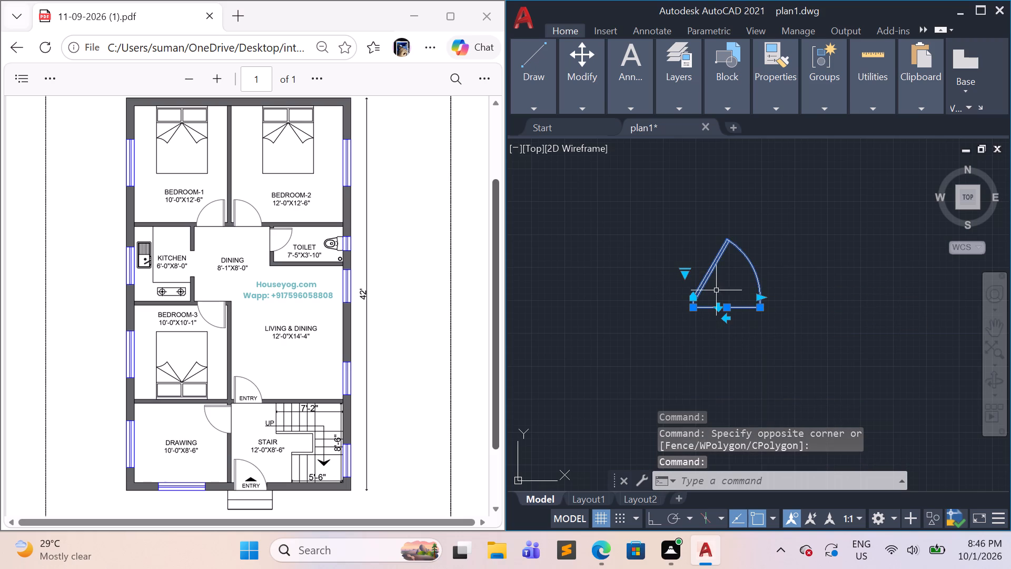
pyautogui.click(685, 277)
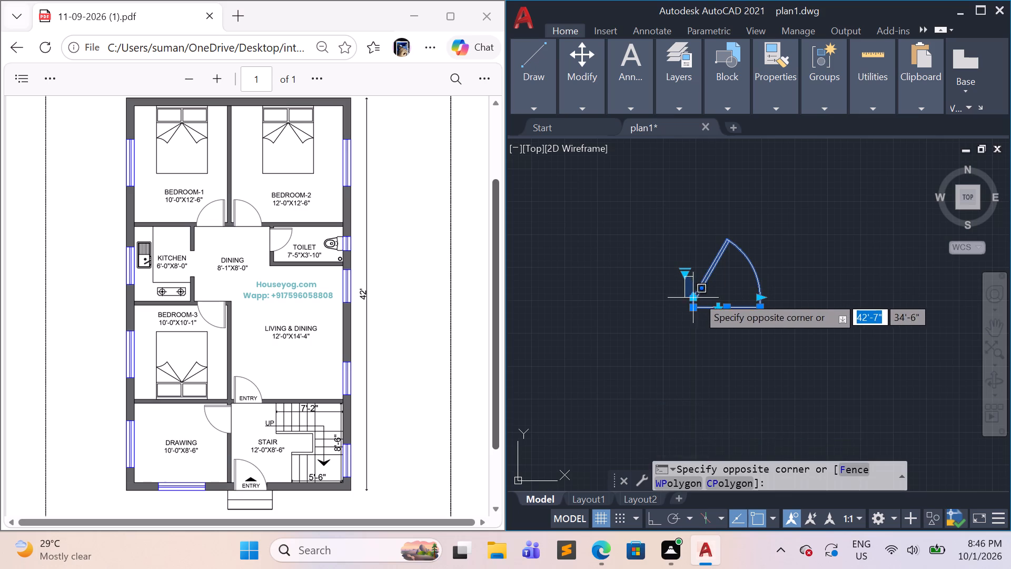
pyautogui.press('Escape')
pyautogui.press('Escape')
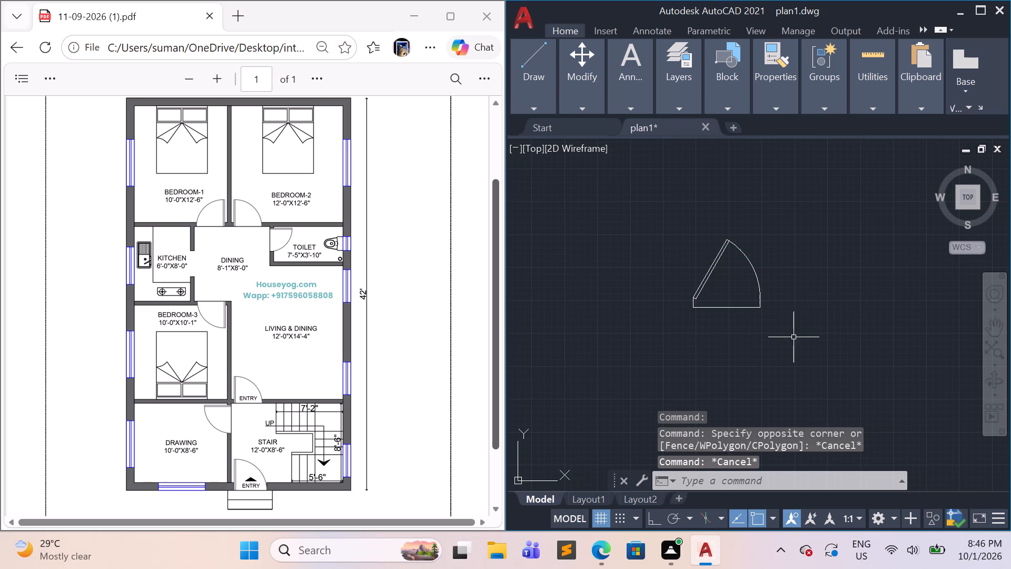
# Undo the opening-state changes on the door copy beside the plan.
pyautogui.scroll(-1, 794, 337)
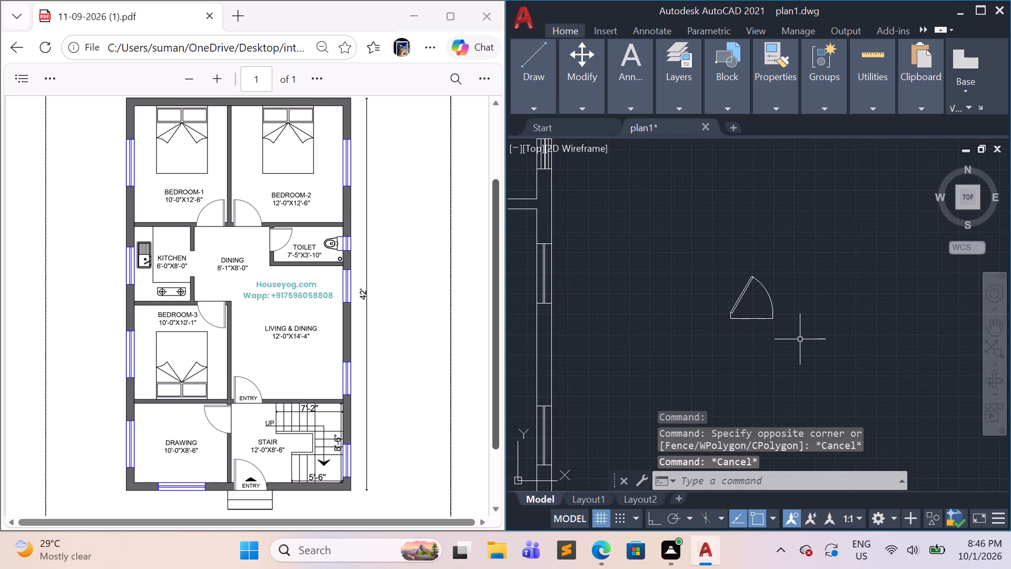
pyautogui.scroll(-1, 805, 342)
pyautogui.click(812, 359)
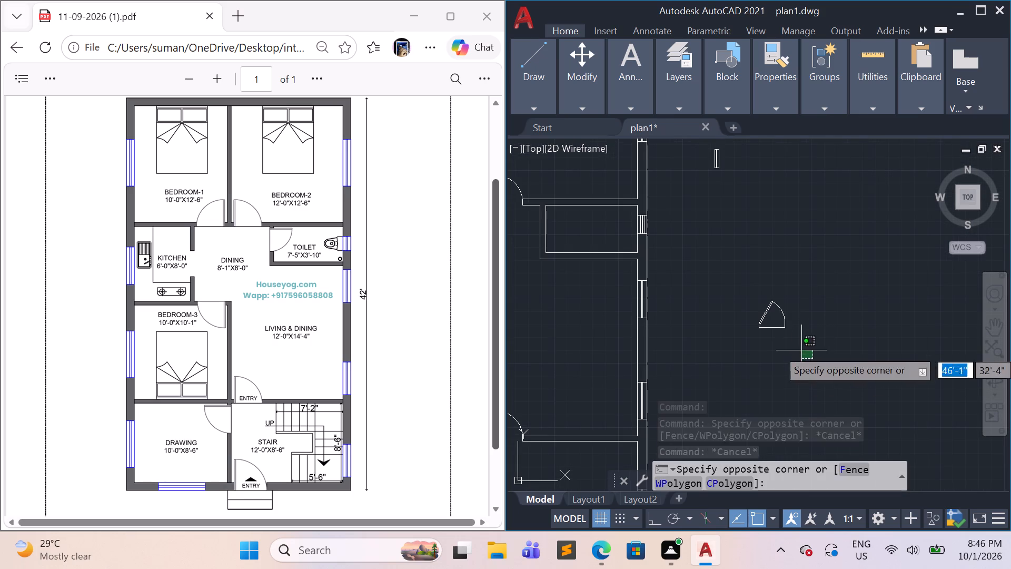
pyautogui.hotkey('ctrl', 'z')
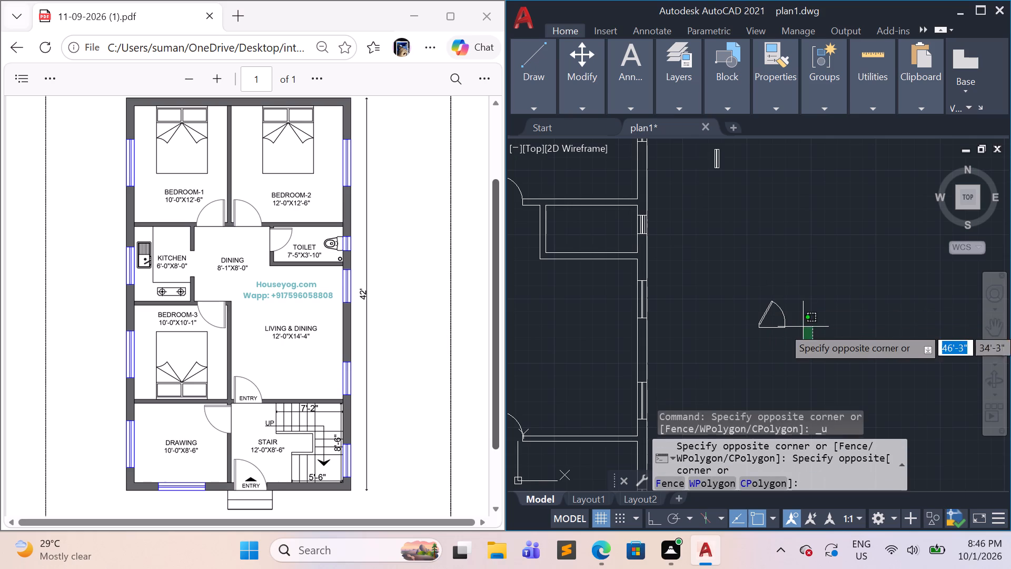
pyautogui.hotkey('ctrl', 'z')
pyautogui.hotkey('ctrl', 'z')
pyautogui.hotkey('ctrl', 'z')
pyautogui.hotkey('ctrl', 'z')
pyautogui.hotkey('ctrl', 'z')
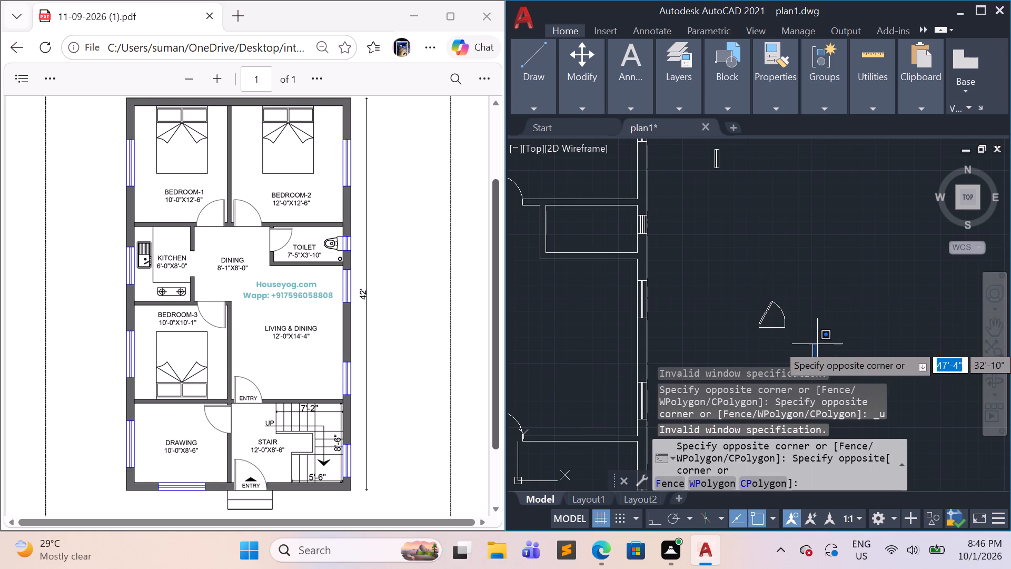
pyautogui.press('Escape')
pyautogui.hotkey('ctrl', 'z')
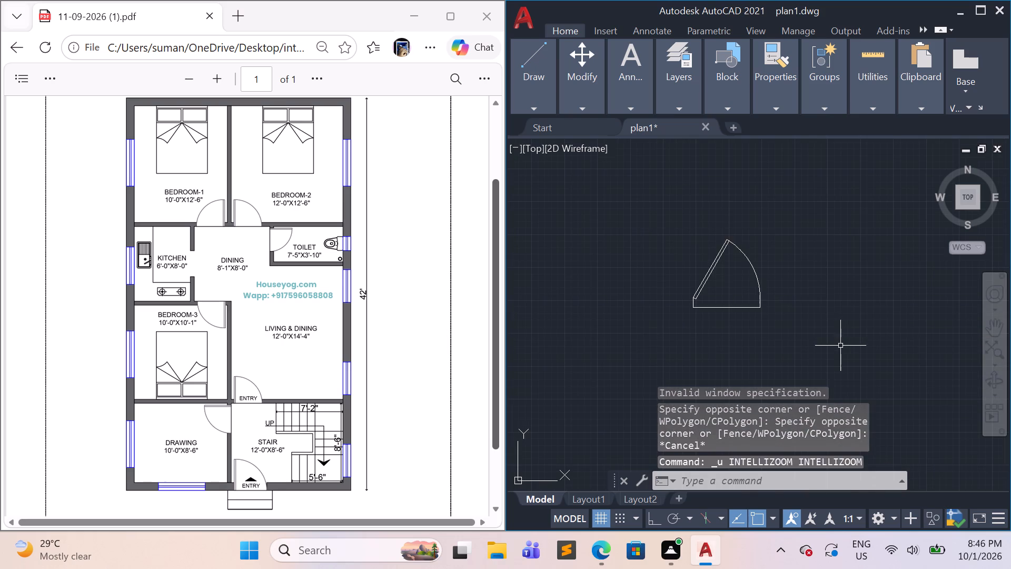
pyautogui.hotkey('ctrl', 'z')
pyautogui.hotkey('ctrl', 'z')
pyautogui.hotkey('ctrl', 'z')
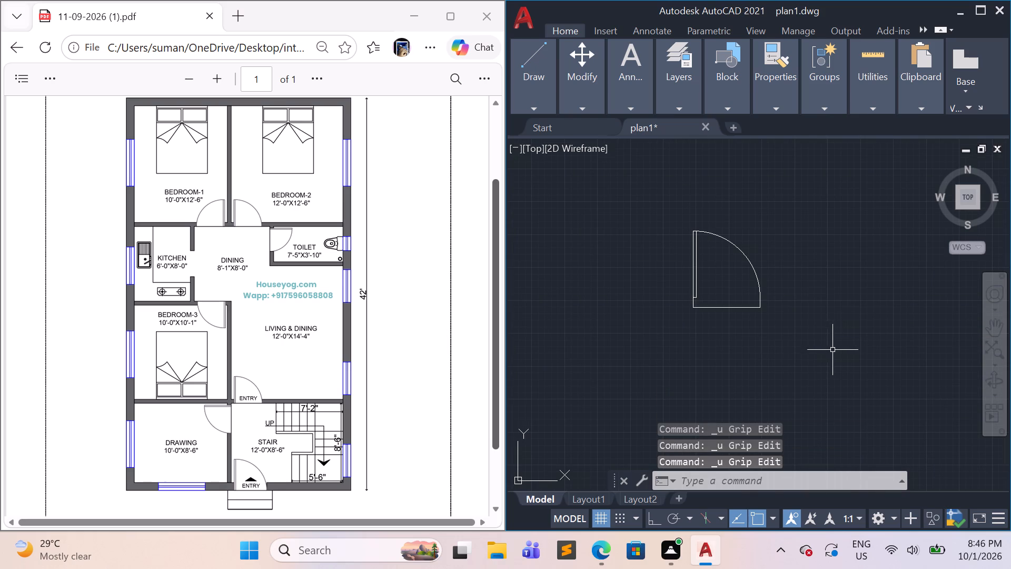
# Draw guide lines from the tip of the door copy's leaf to its base and about 4' further straight down.
pyautogui.scroll(-1, 817, 327)
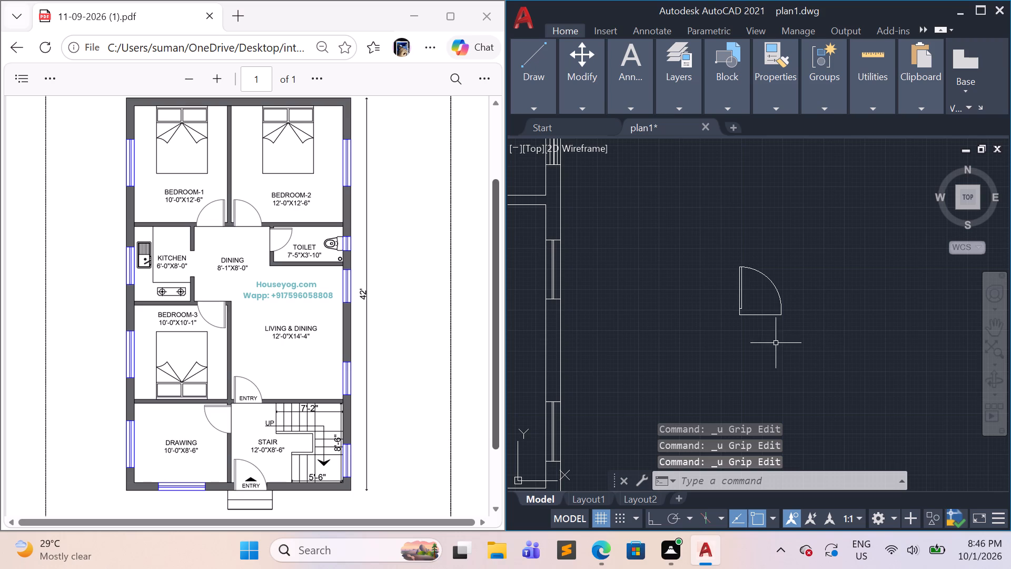
pyautogui.click(537, 103)
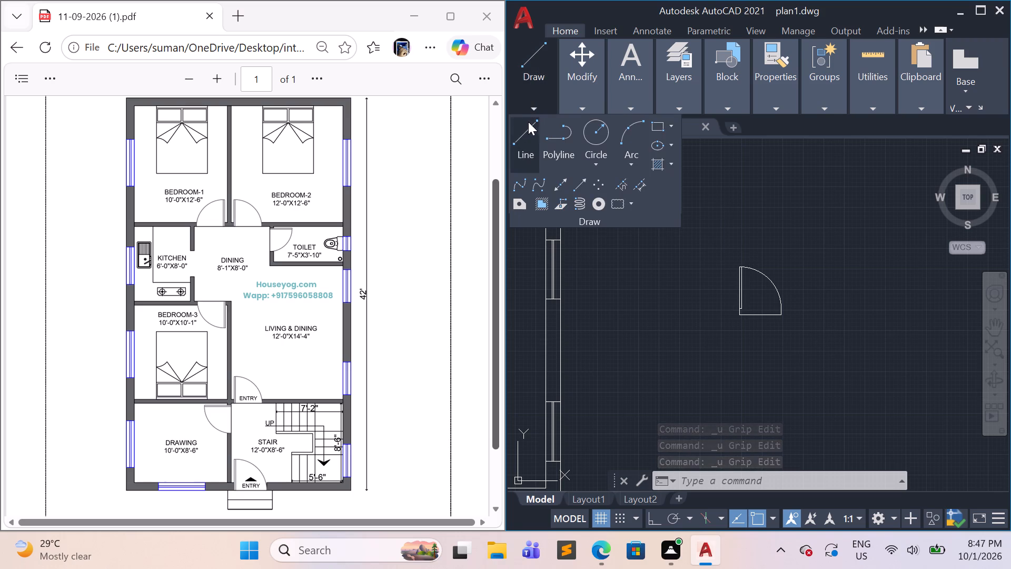
pyautogui.click(527, 124)
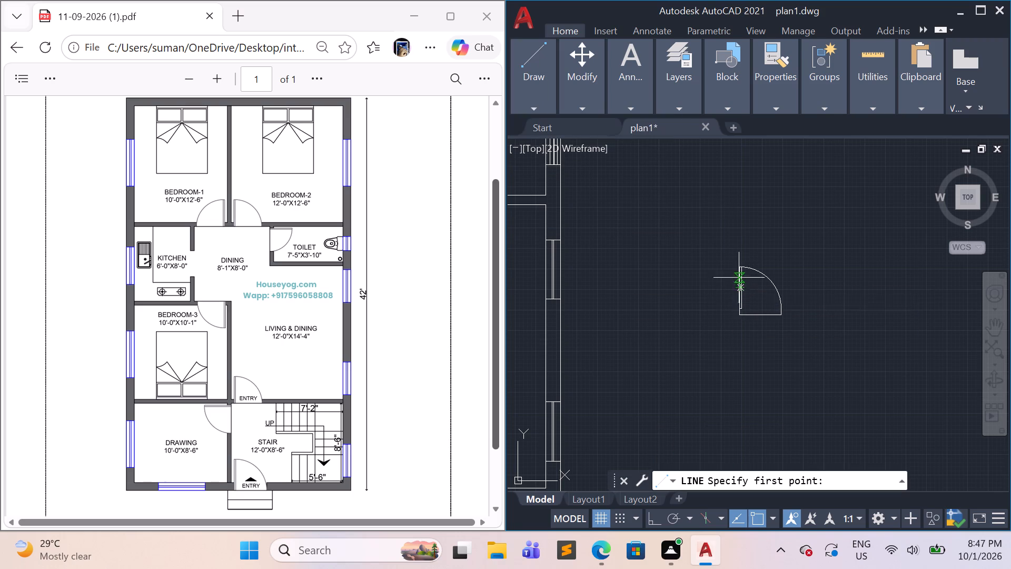
pyautogui.click(735, 265)
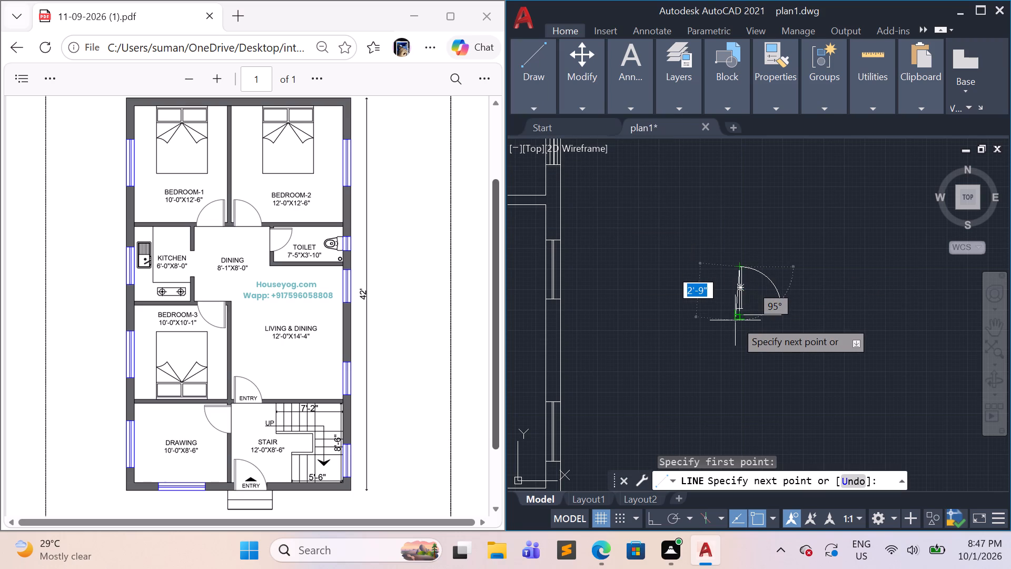
pyautogui.click(740, 317)
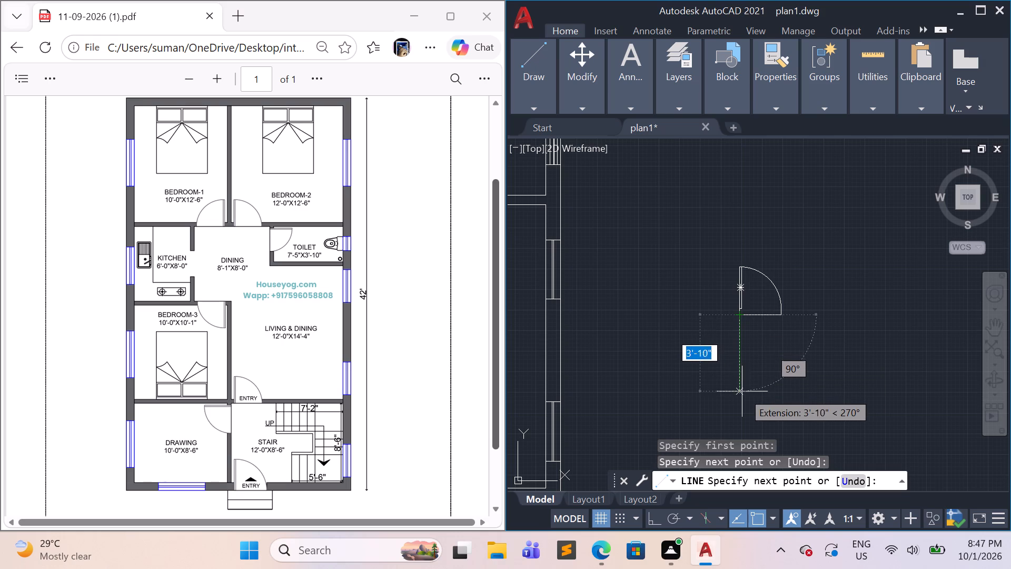
pyautogui.click(741, 394)
pyautogui.press('Escape')
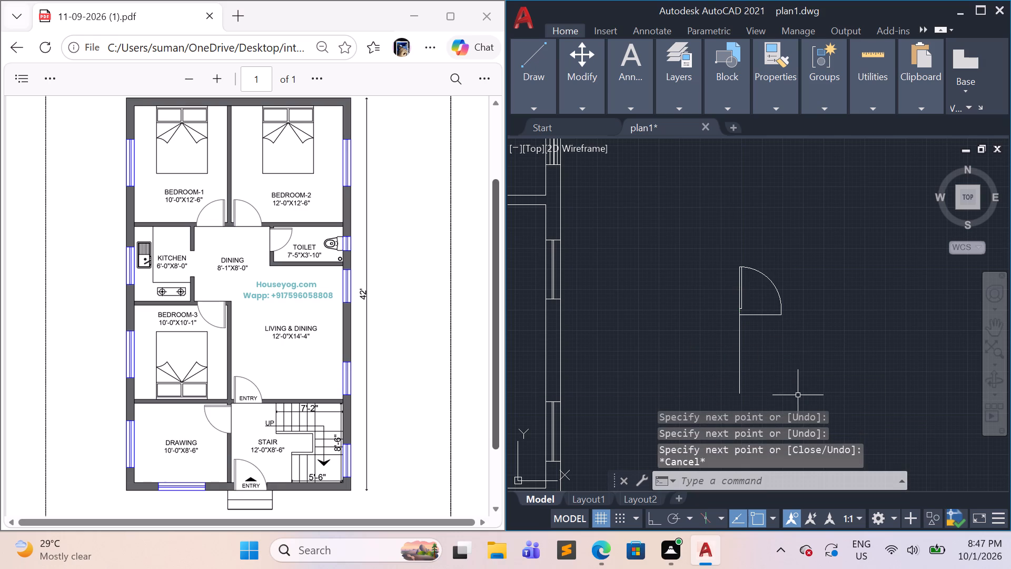
# Rotate the door copy and its opening line 90° clockwise around the leaf's tip, using the vertical guide line for direction.
pyautogui.click(809, 336)
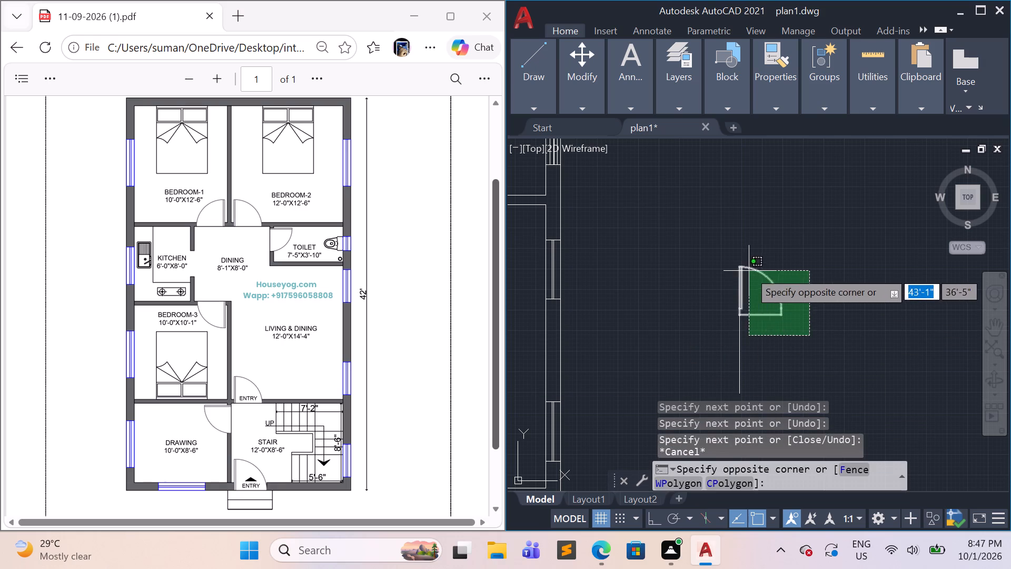
pyautogui.click(749, 271)
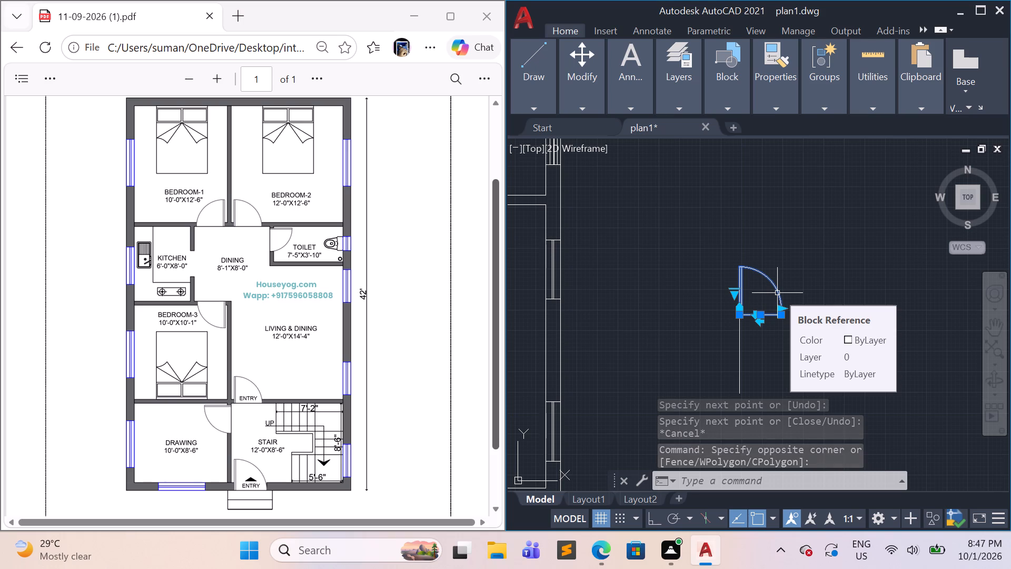
pyautogui.write('ro')
pyautogui.press('Return')
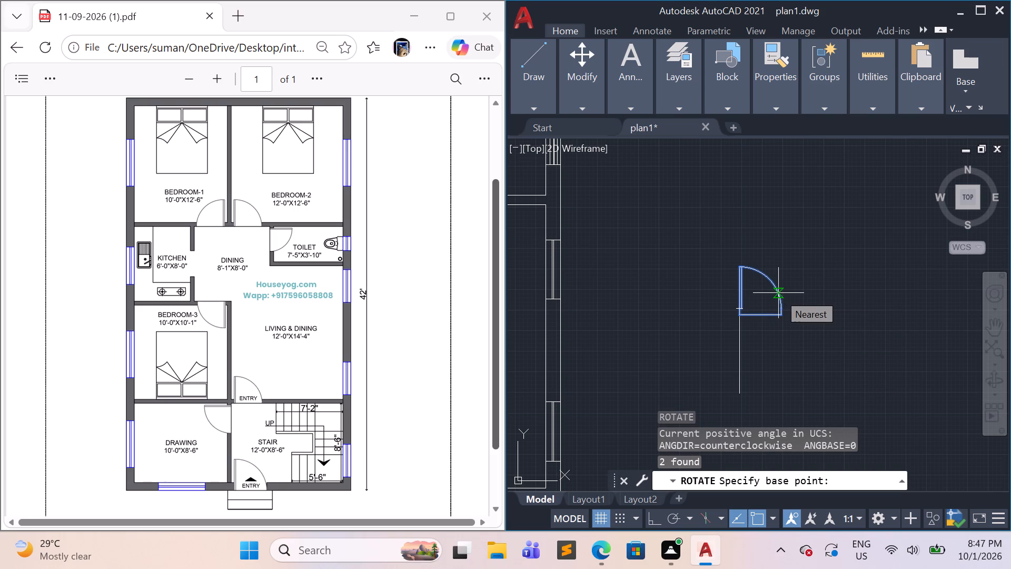
pyautogui.scroll(1, 730, 271)
pyautogui.click(742, 261)
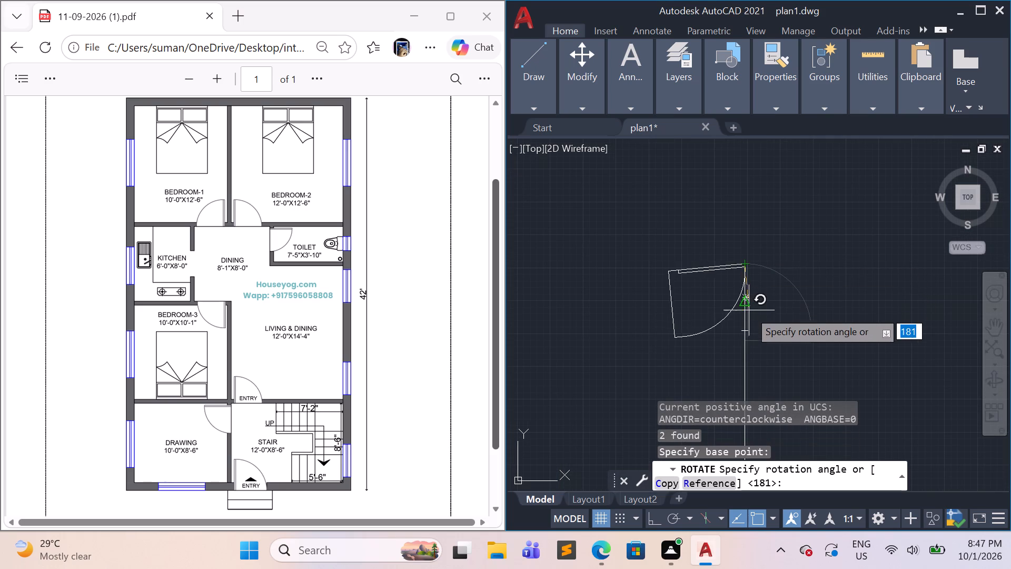
pyautogui.click(745, 366)
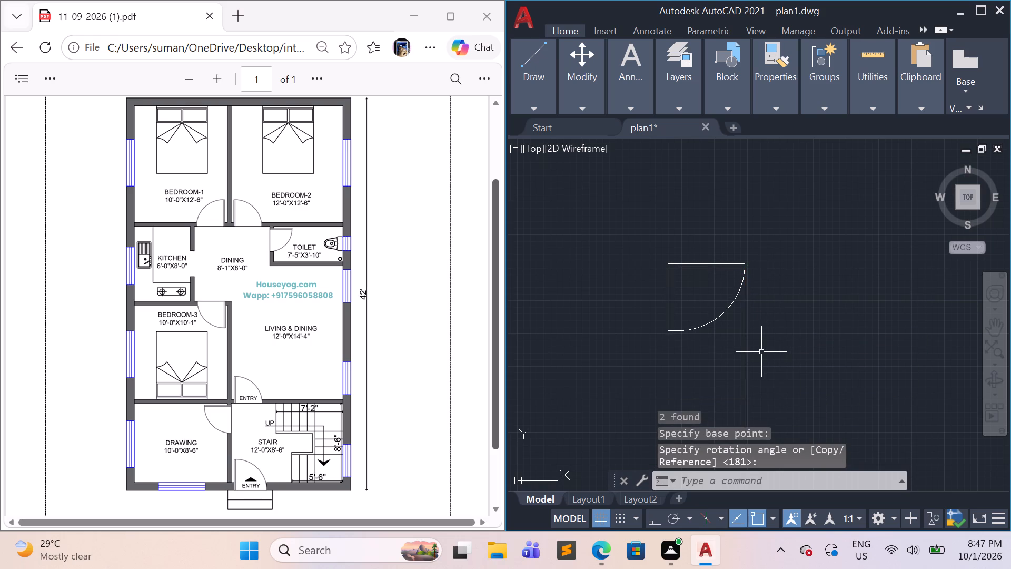
# Erase both vertical guide line segments beside the rotated door copy.
pyautogui.scroll(-2, 785, 349)
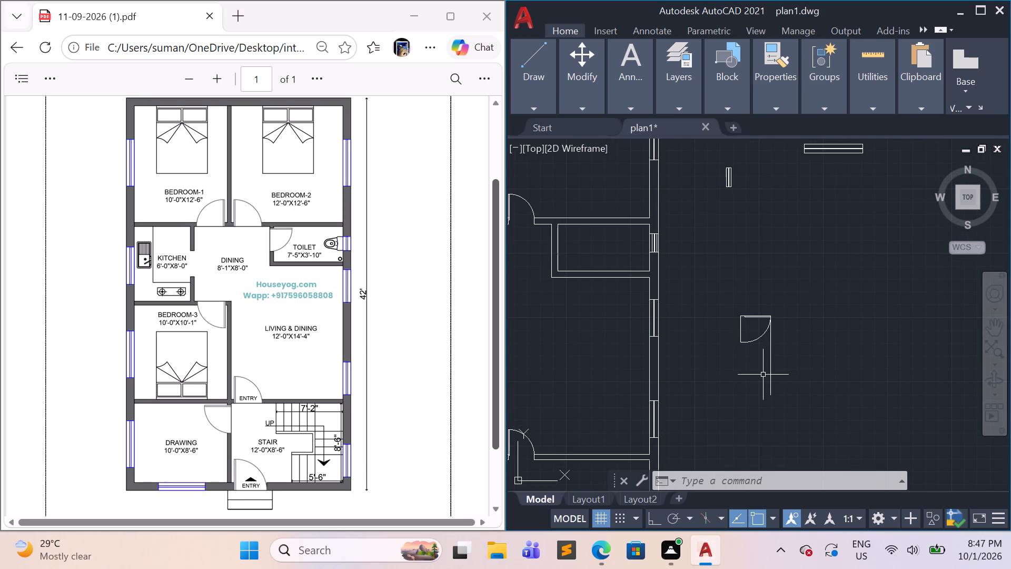
pyautogui.scroll(1, 772, 364)
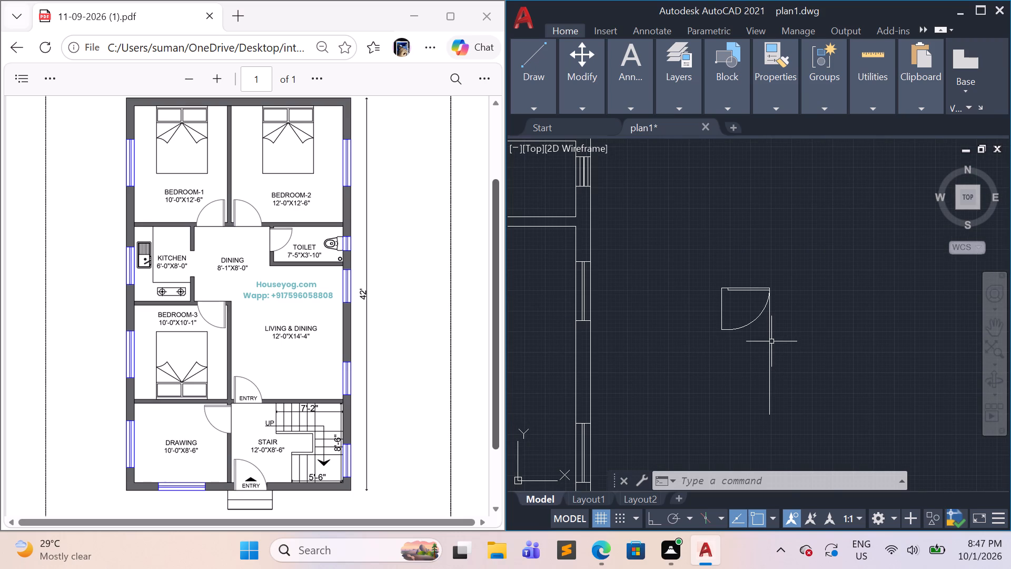
pyautogui.click(768, 338)
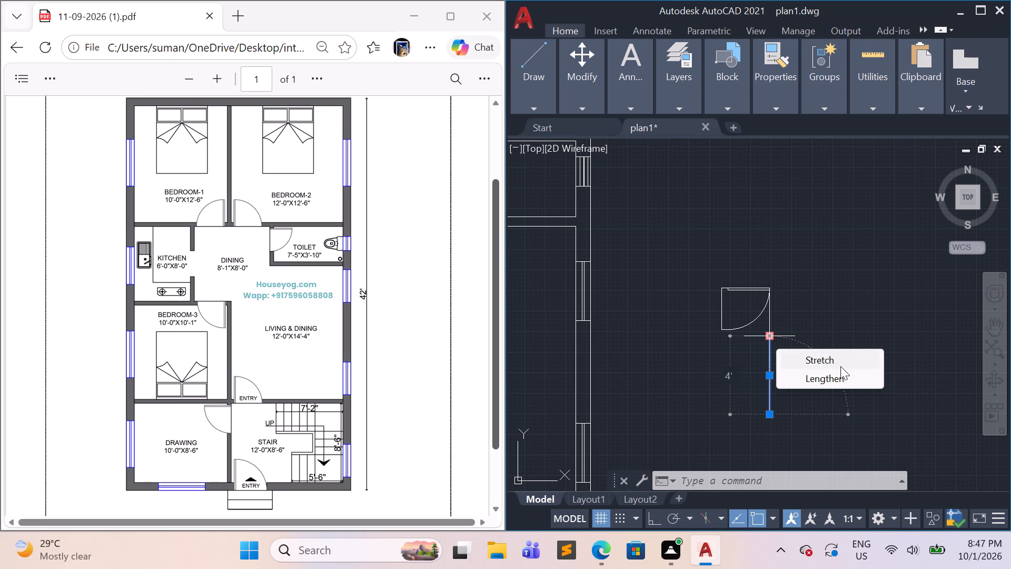
pyautogui.press('e')
pyautogui.press('Return')
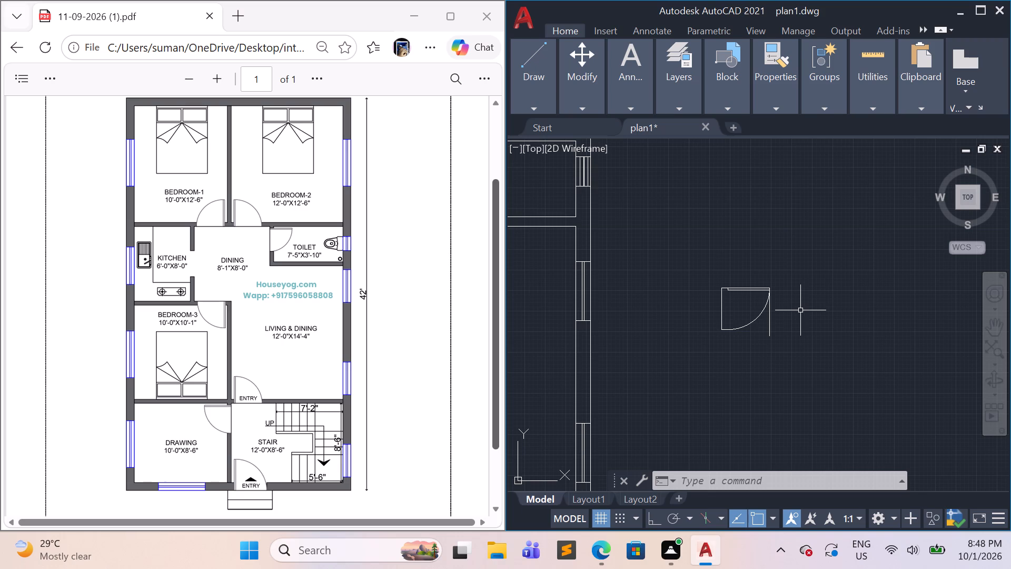
pyautogui.click(770, 320)
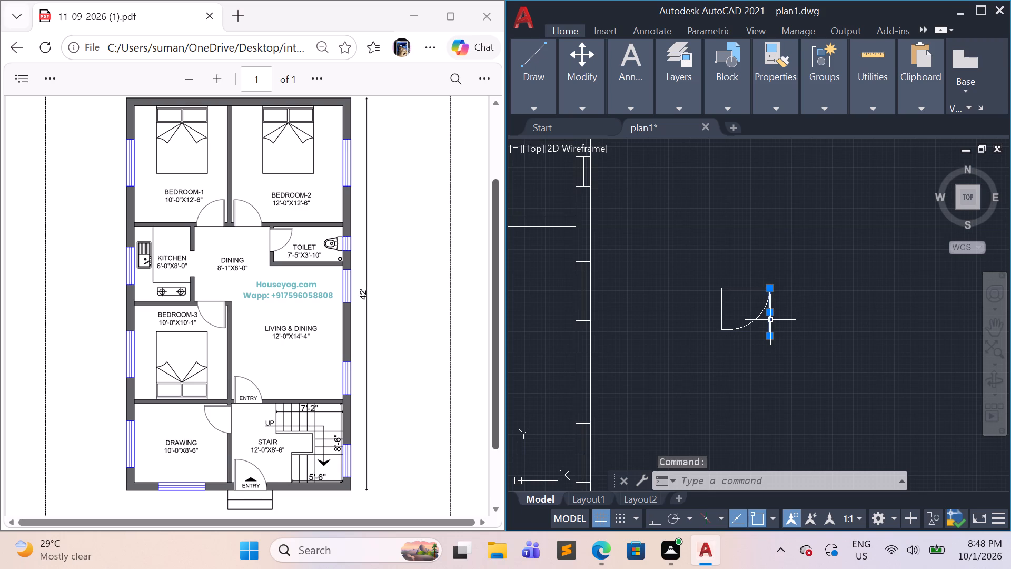
pyautogui.press('e')
pyautogui.press('Return')
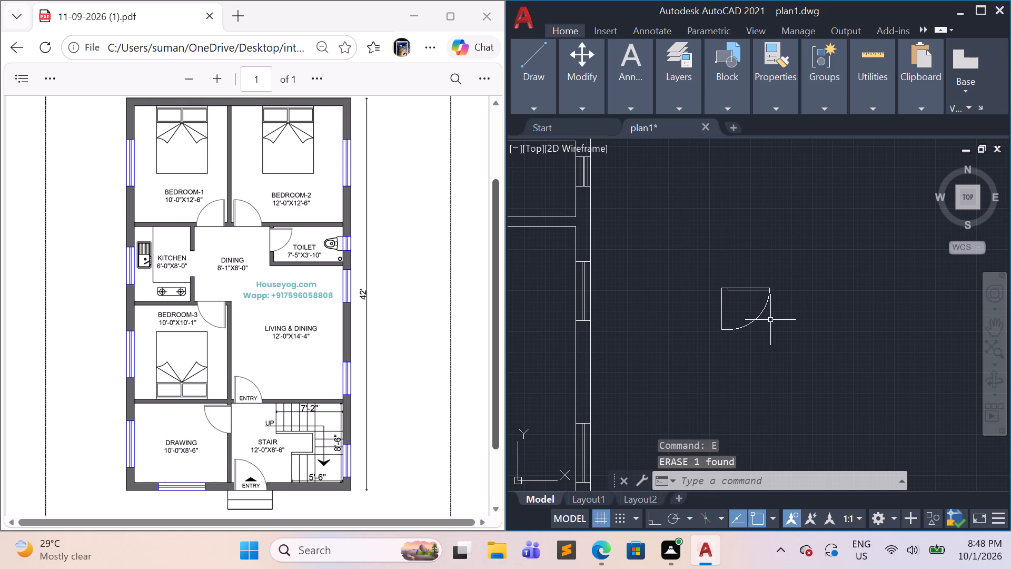
# Copy the rotated door and its opening line from the leaf-side corner onto the toilet's west wall, near its upper end.
pyautogui.scroll(-1, 796, 338)
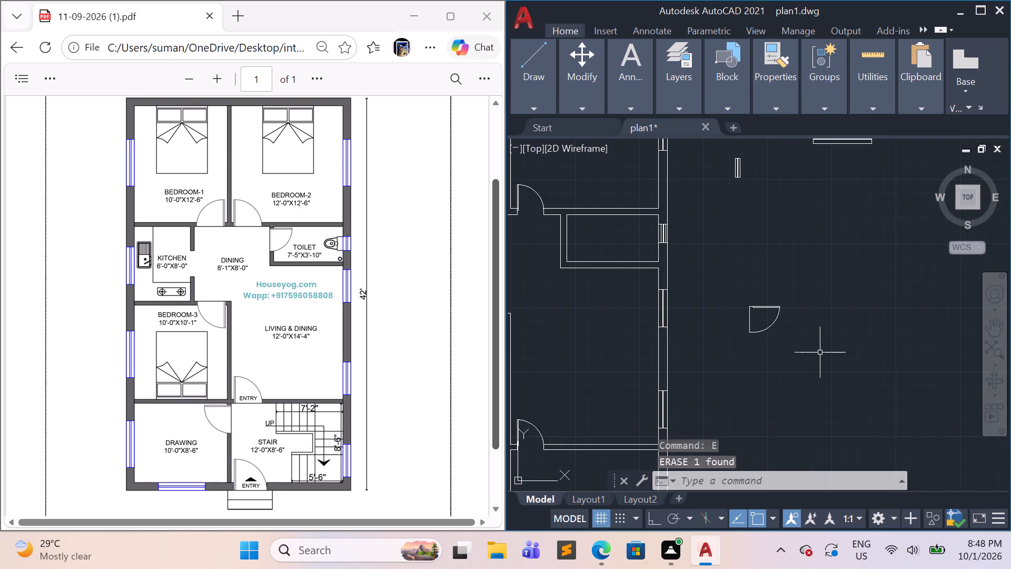
pyautogui.scroll(-1, 820, 352)
pyautogui.click(824, 355)
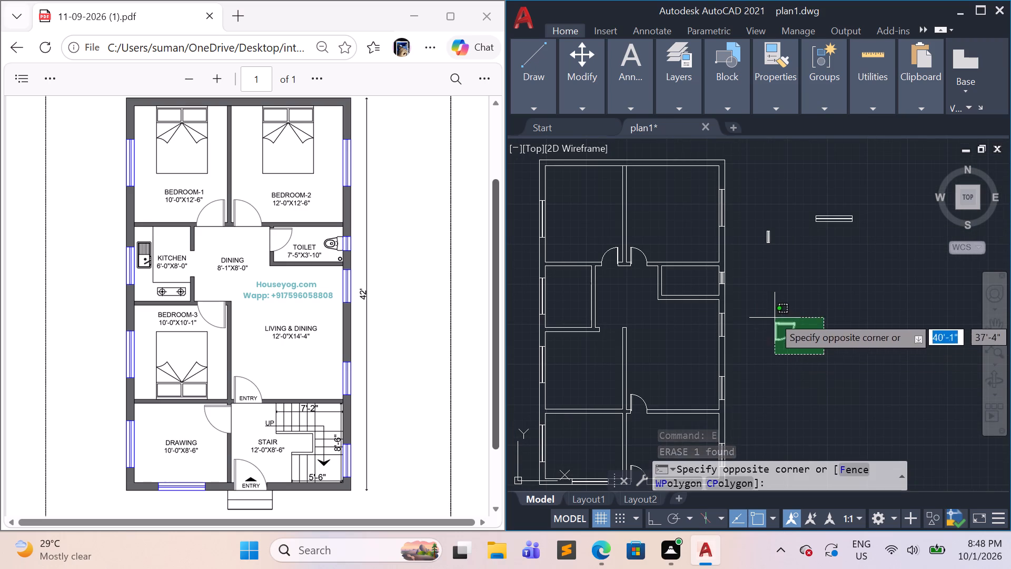
pyautogui.click(770, 313)
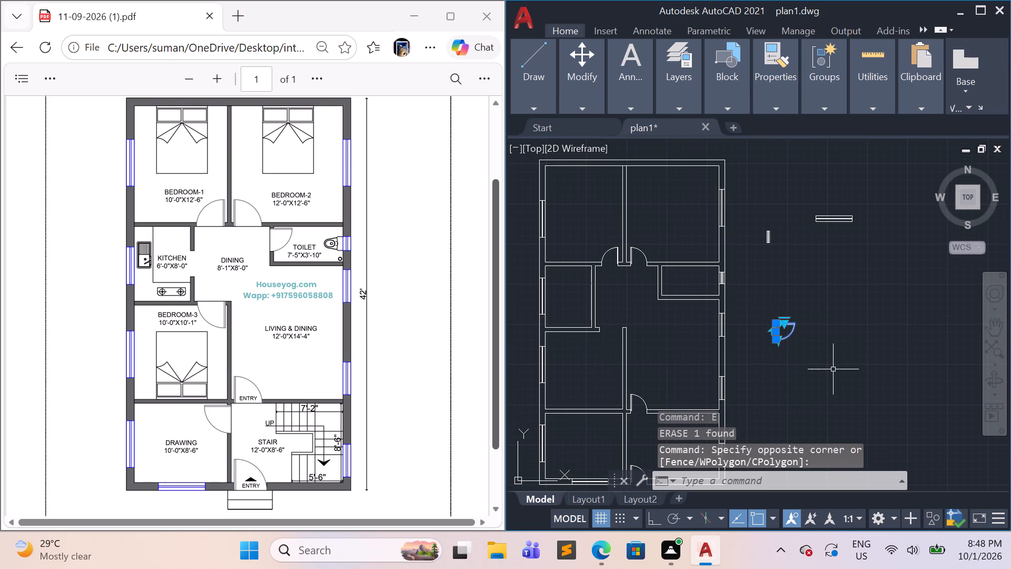
pyautogui.write('co')
pyautogui.press('Return')
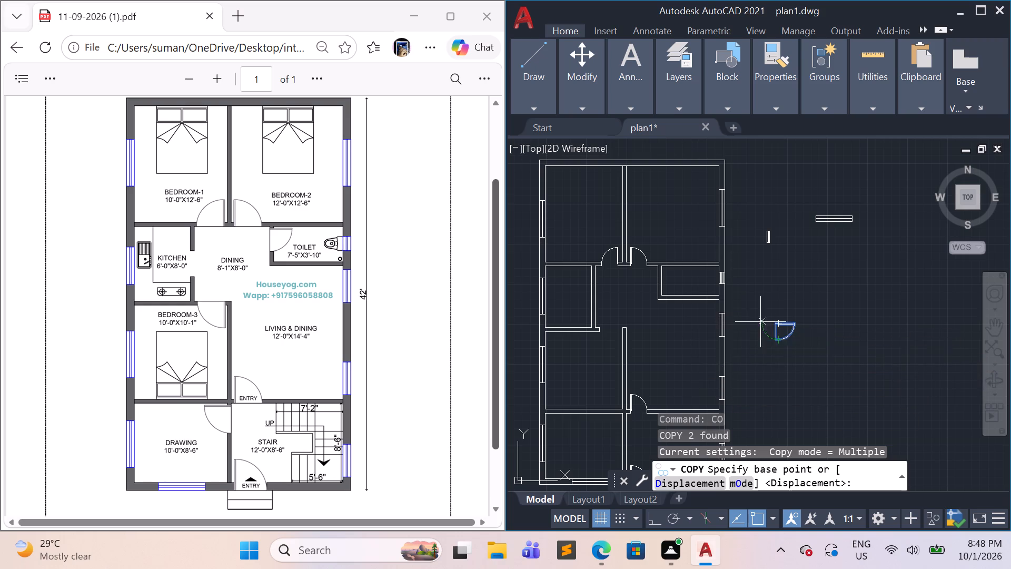
pyautogui.scroll(2, 778, 325)
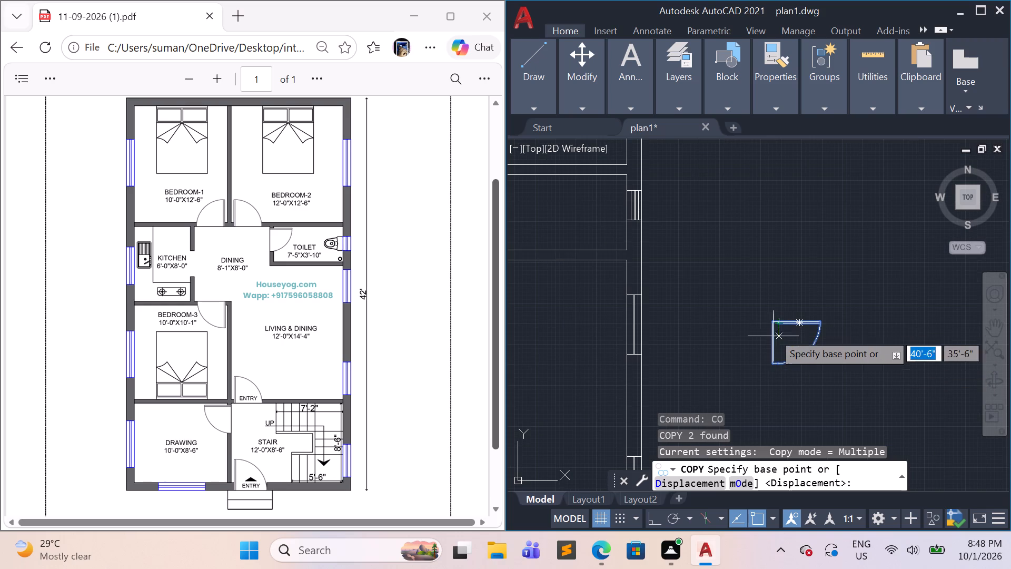
pyautogui.click(771, 323)
pyautogui.scroll(-4, 635, 297)
pyautogui.scroll(5, 602, 276)
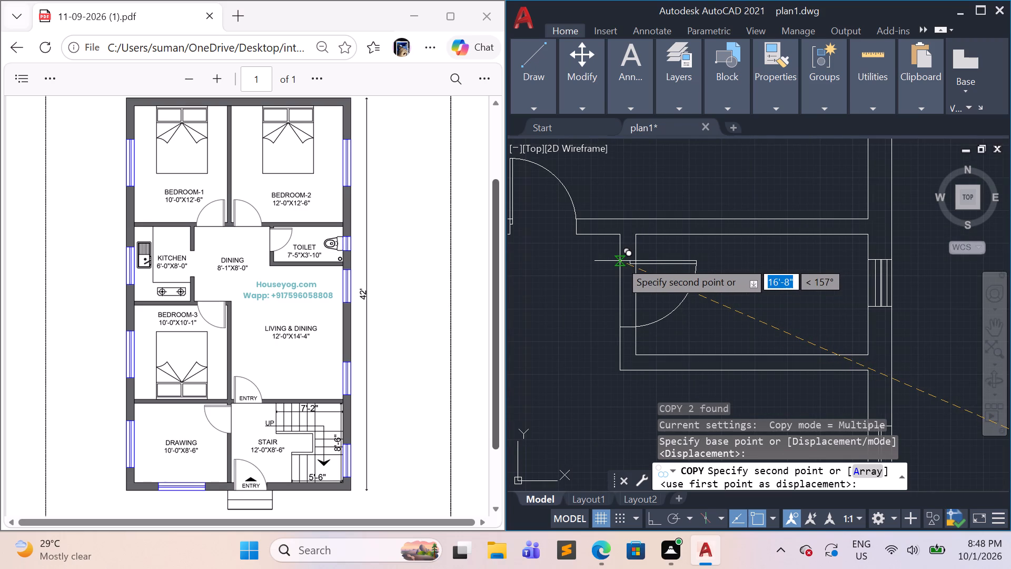
pyautogui.click(620, 261)
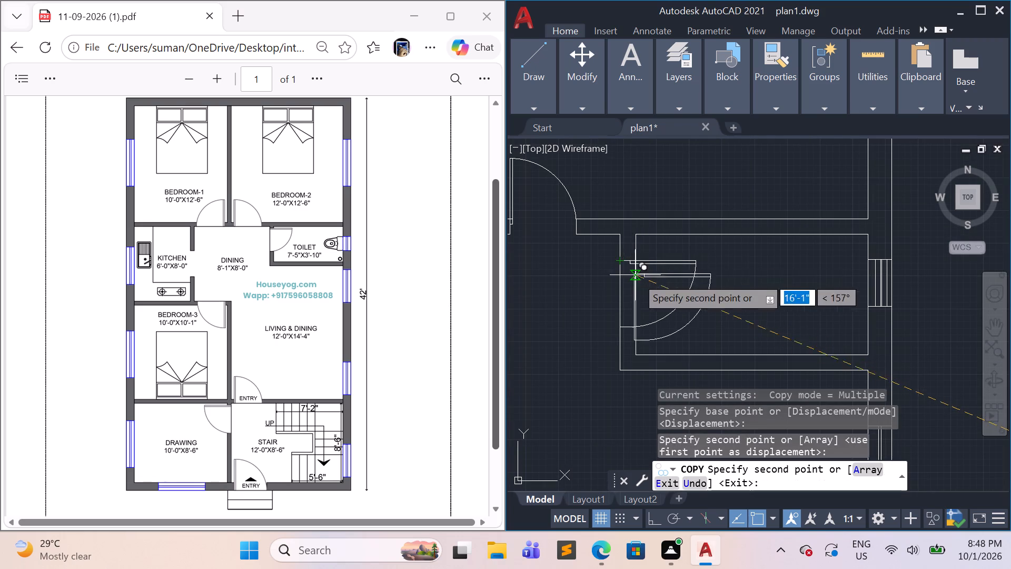
# Place a second spare copy of the door about 7'-6" east of the one beside the plan and end the copying.
pyautogui.scroll(-3, 709, 278)
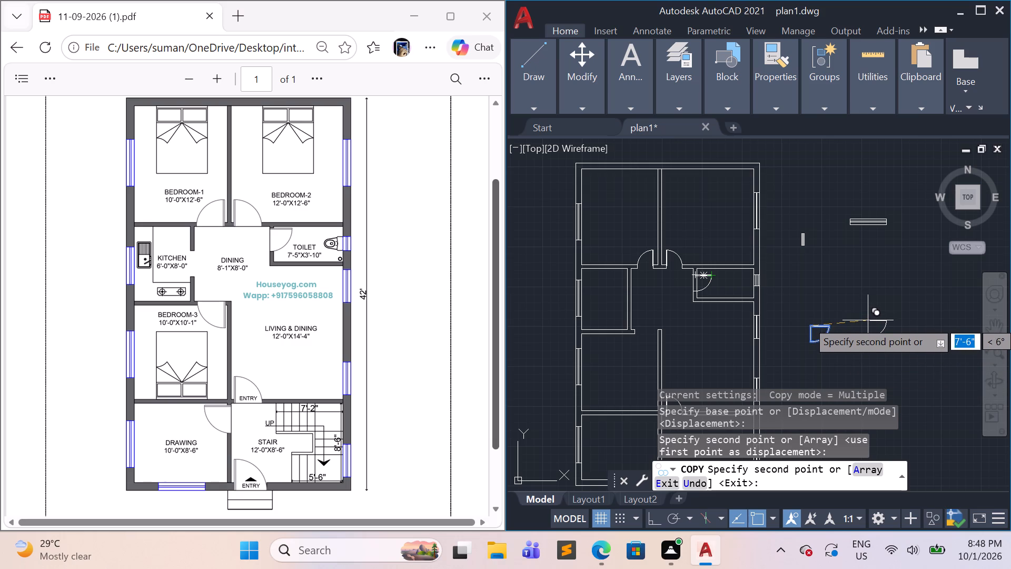
pyautogui.click(869, 324)
pyautogui.press('Escape')
pyautogui.press('`')
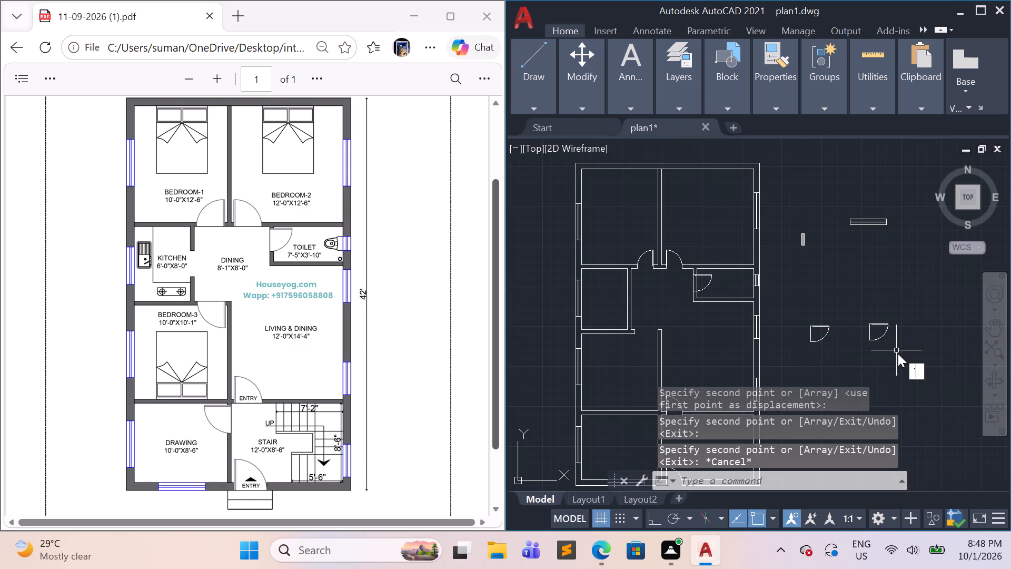
pyautogui.moveTo(847, 362); pyautogui.dragTo(810, 309, button='middle')
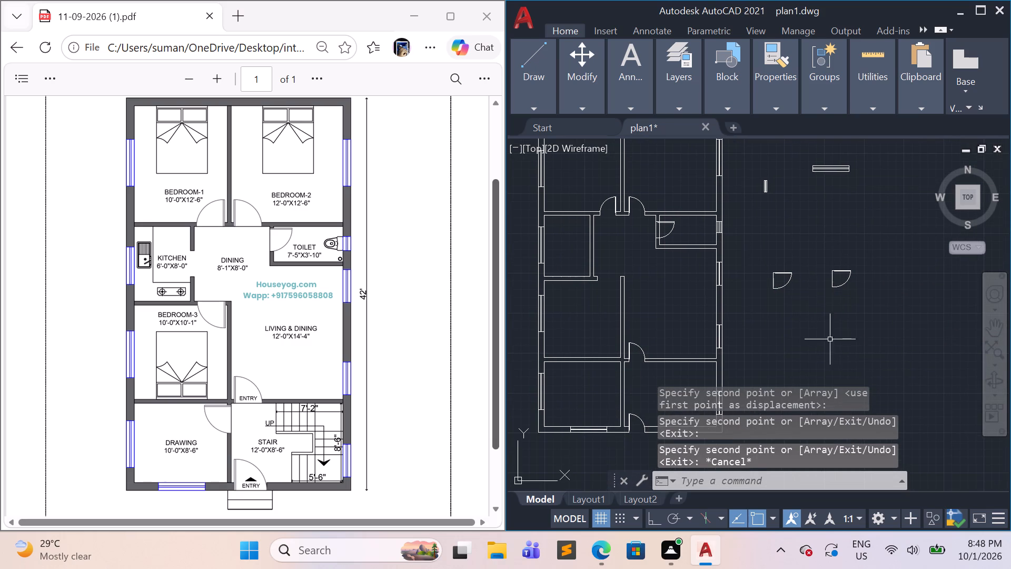
pyautogui.press('Escape')
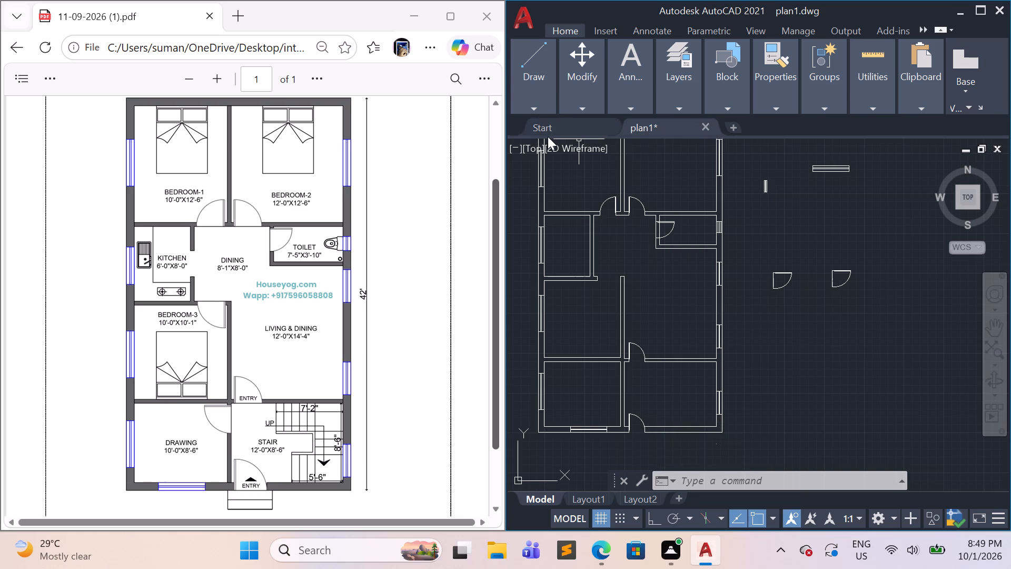
# Trim both lines of the toilet's west wall across the door opening.
pyautogui.write('tr')
pyautogui.press('Return')
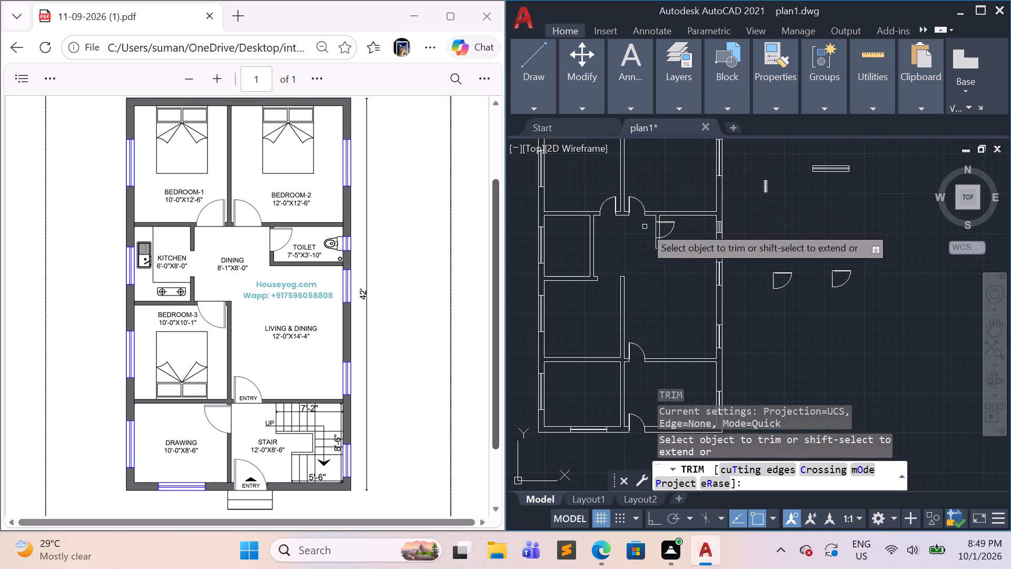
pyautogui.scroll(2, 653, 233)
pyautogui.moveTo(672, 227); pyautogui.dragTo(640, 231)
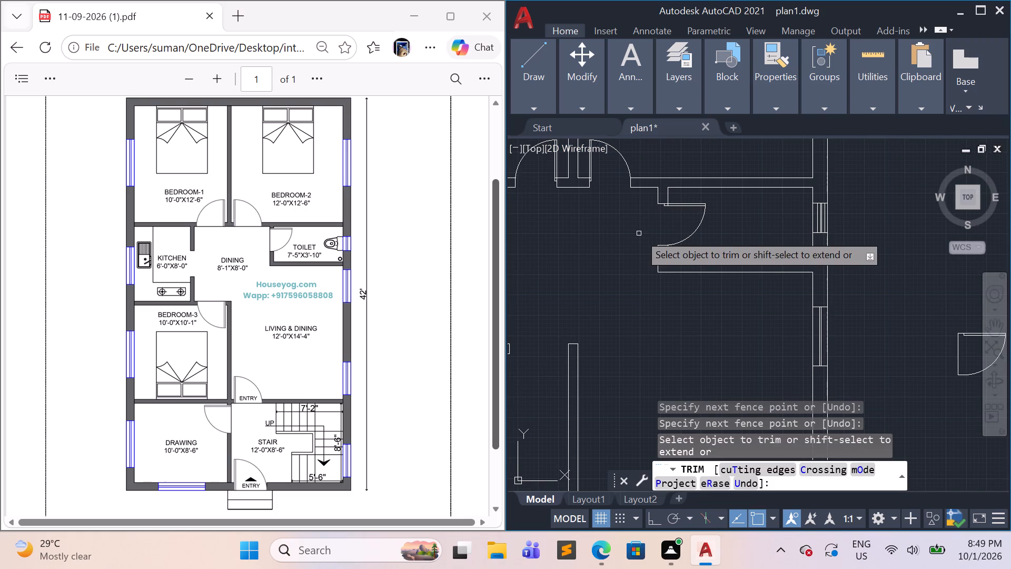
pyautogui.press('Escape')
pyautogui.scroll(-2, 639, 275)
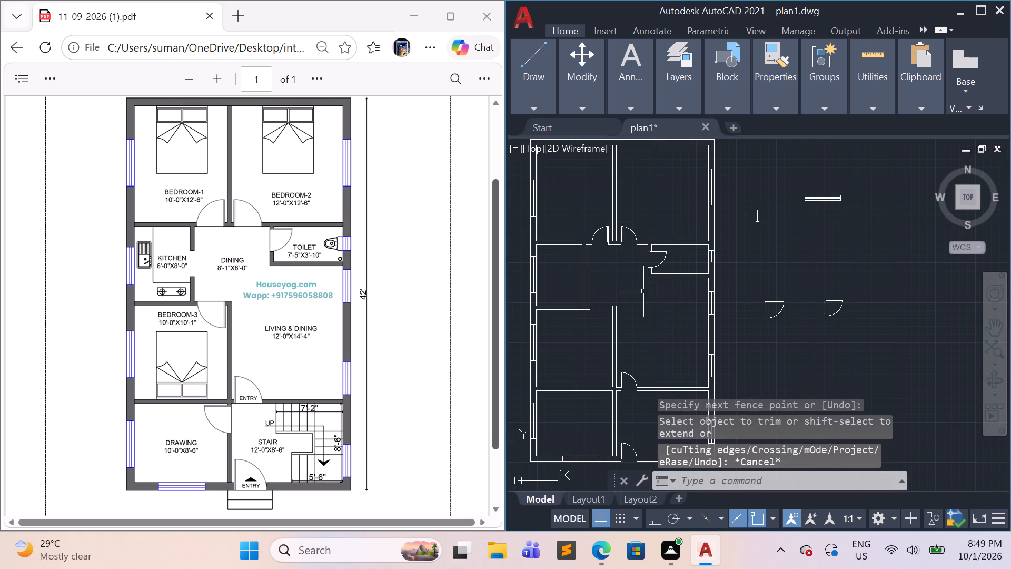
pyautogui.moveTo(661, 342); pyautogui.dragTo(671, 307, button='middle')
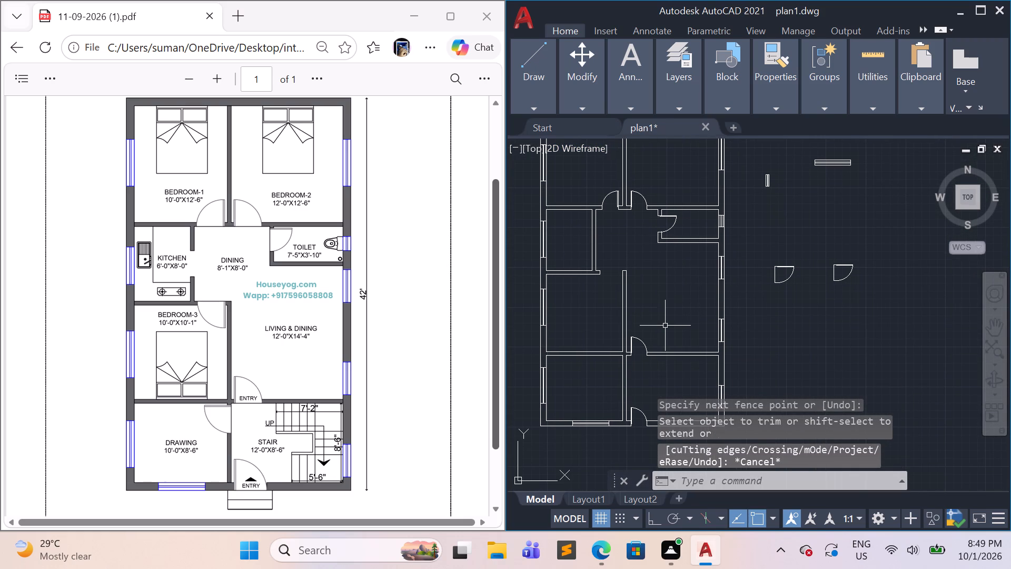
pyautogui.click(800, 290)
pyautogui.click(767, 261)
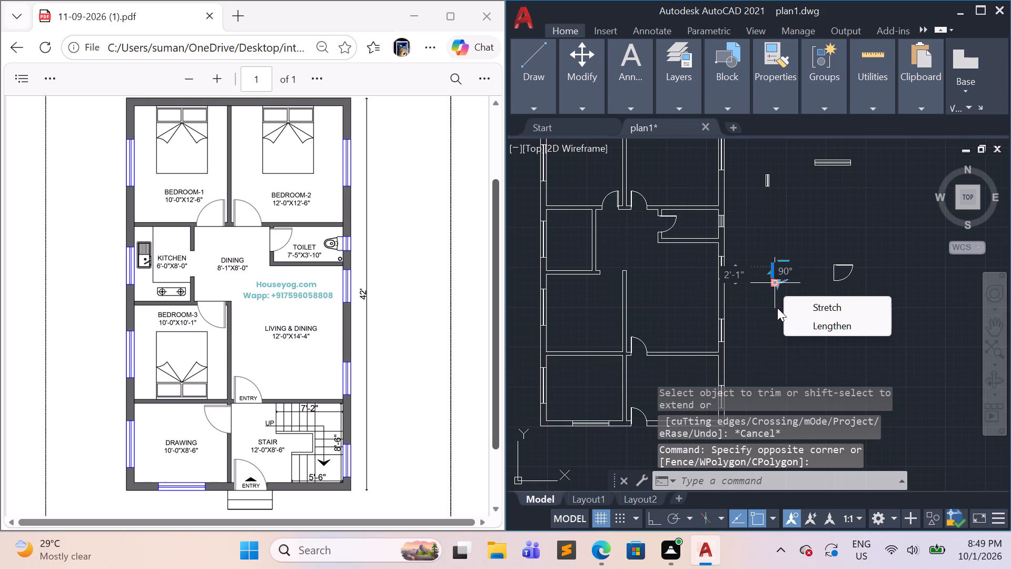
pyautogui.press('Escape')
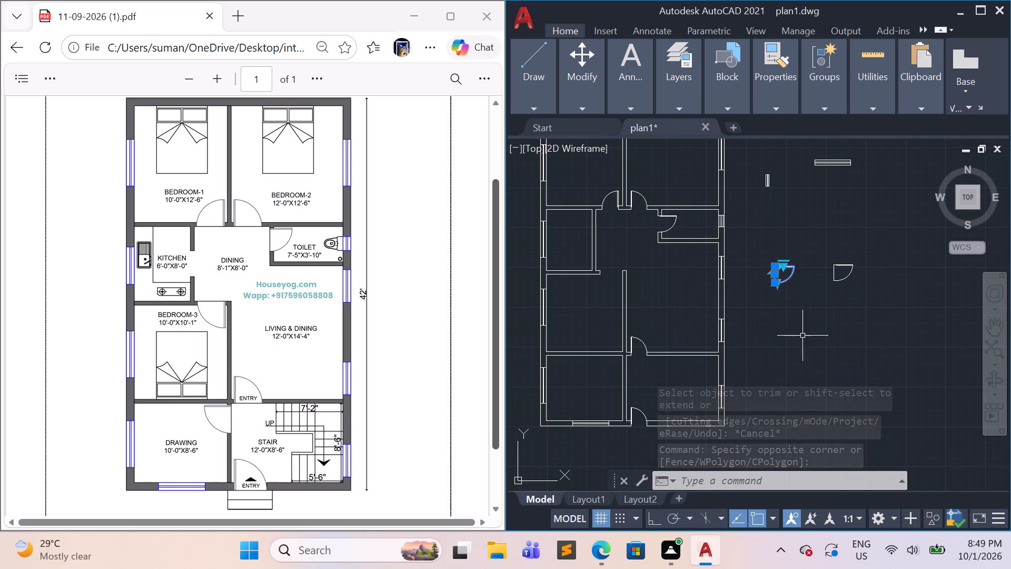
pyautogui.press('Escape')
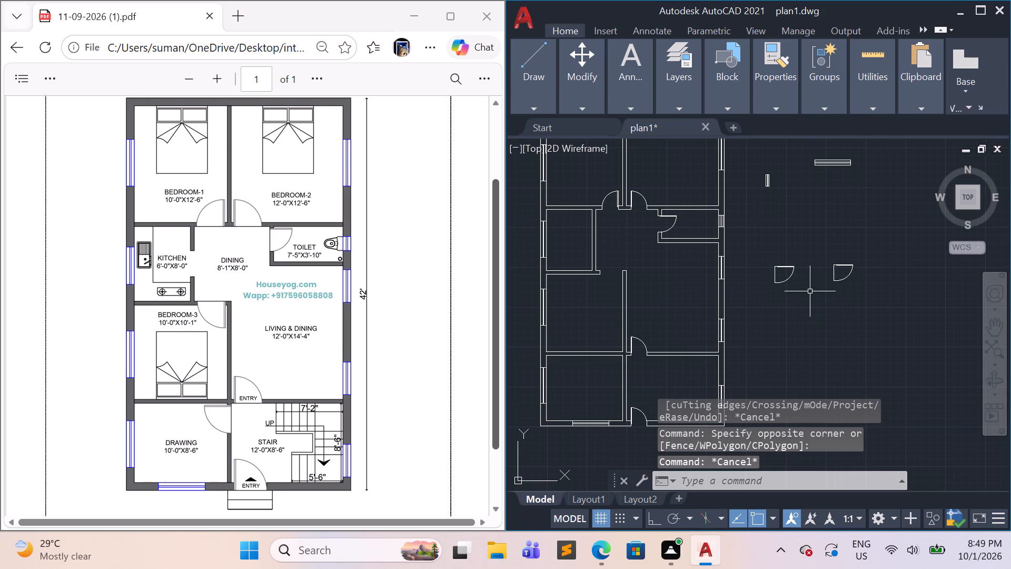
# Rotate the spare door nearest the plan, with its opening line, 90° clockwise around the corner where leaf and opening line meet.
pyautogui.click(810, 291)
pyautogui.click(753, 252)
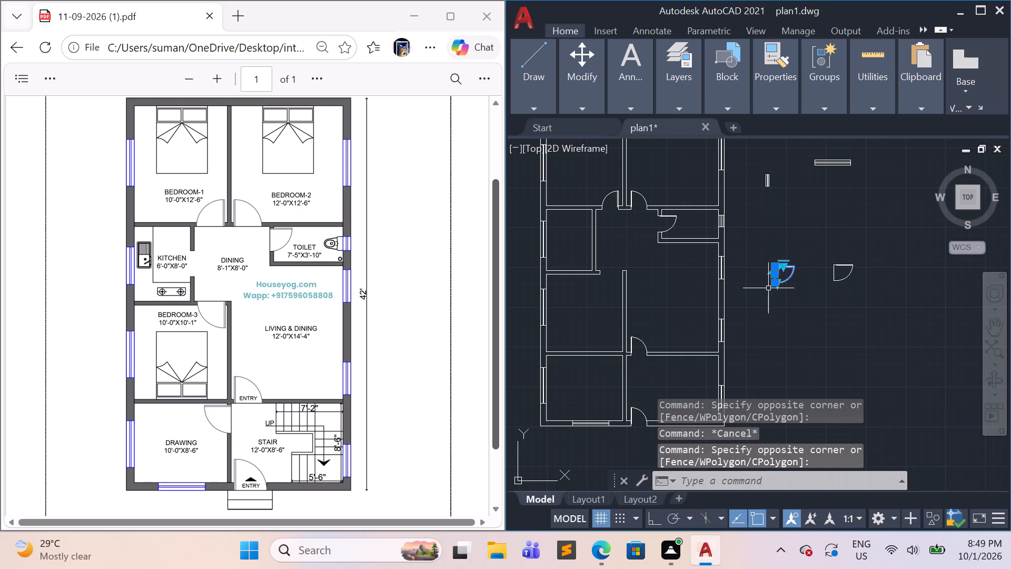
pyautogui.write('ro')
pyautogui.press('Return')
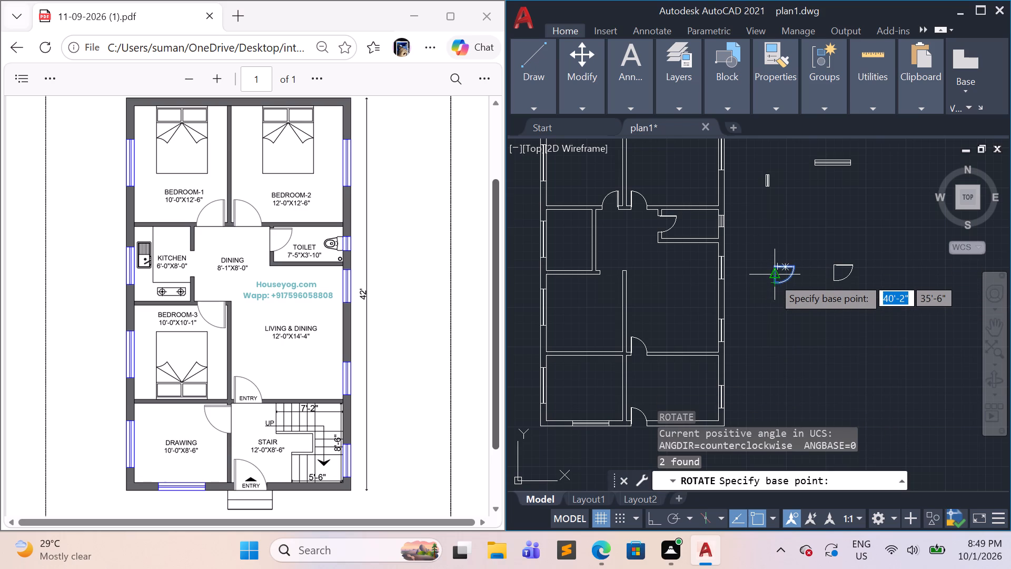
pyautogui.scroll(4, 778, 283)
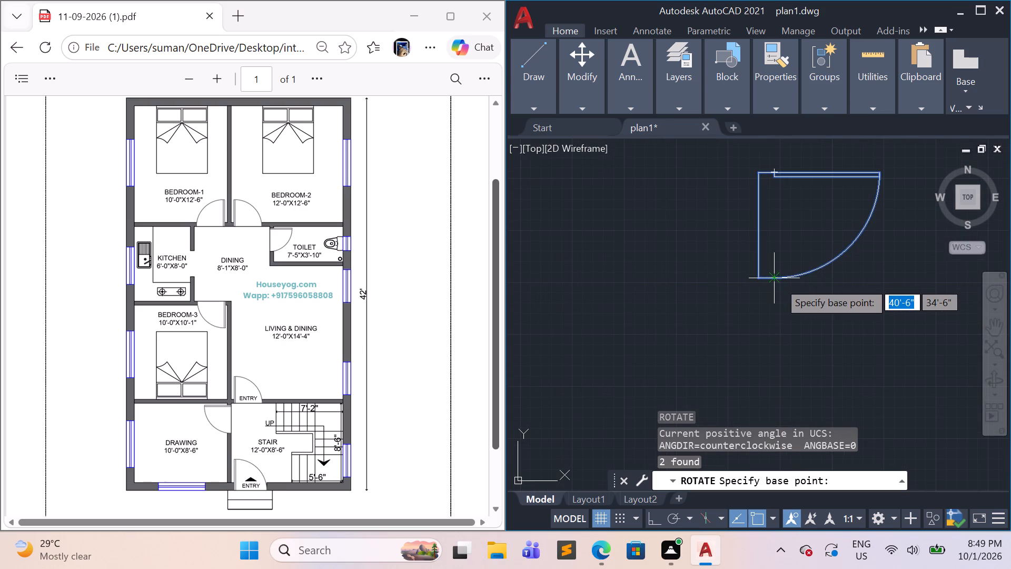
pyautogui.click(757, 171)
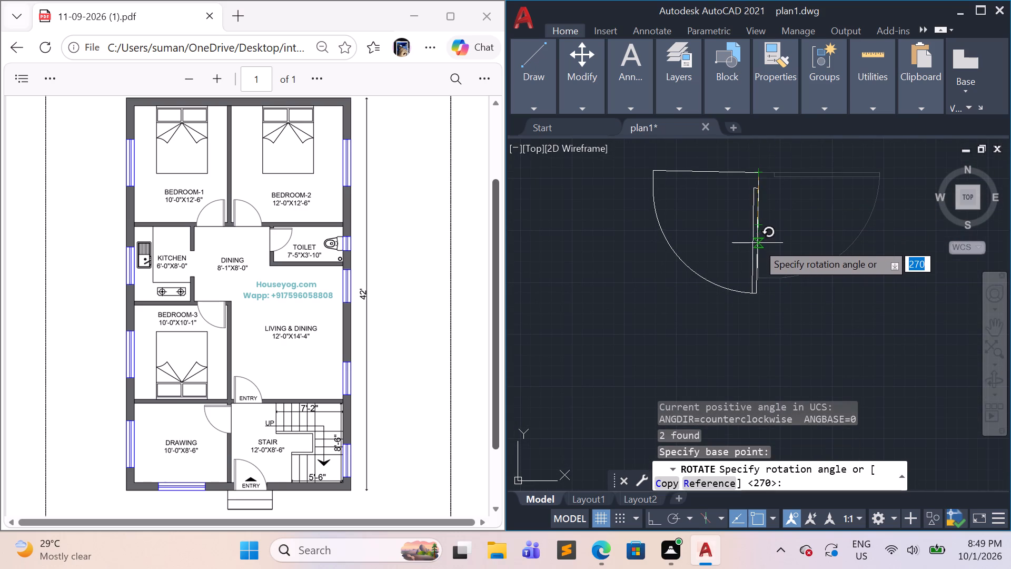
pyautogui.click(757, 278)
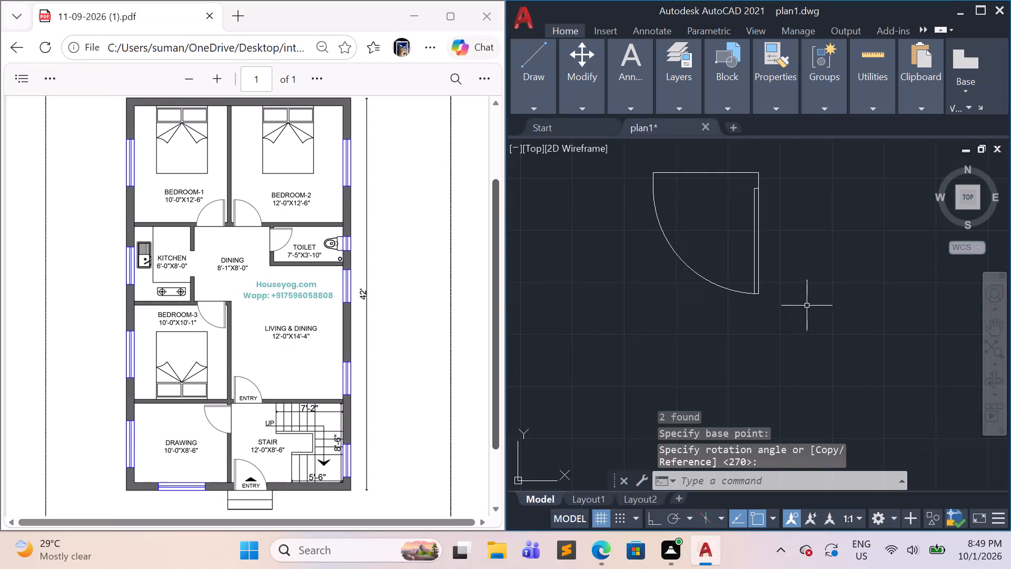
pyautogui.scroll(-4, 808, 304)
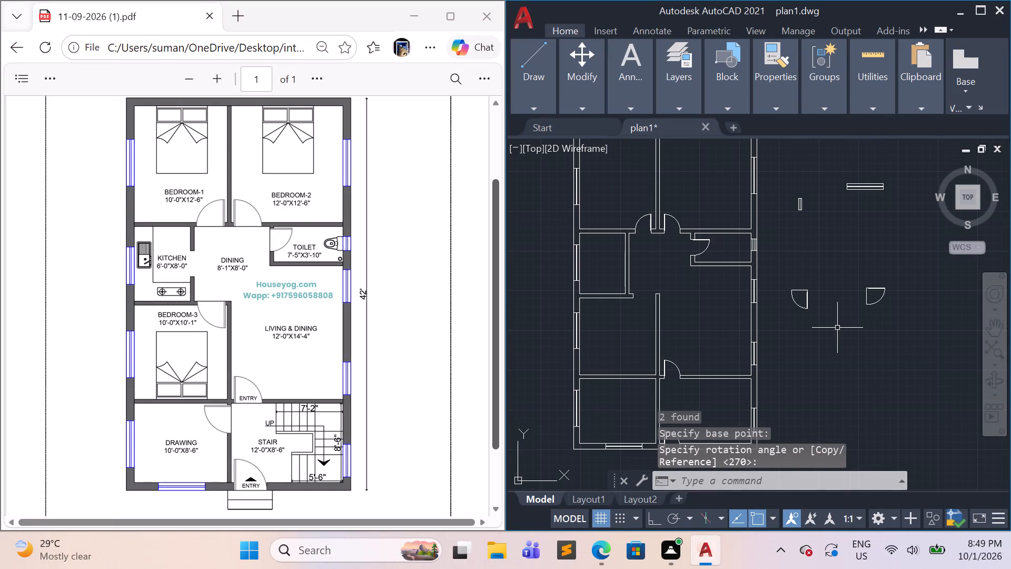
pyautogui.press('Escape')
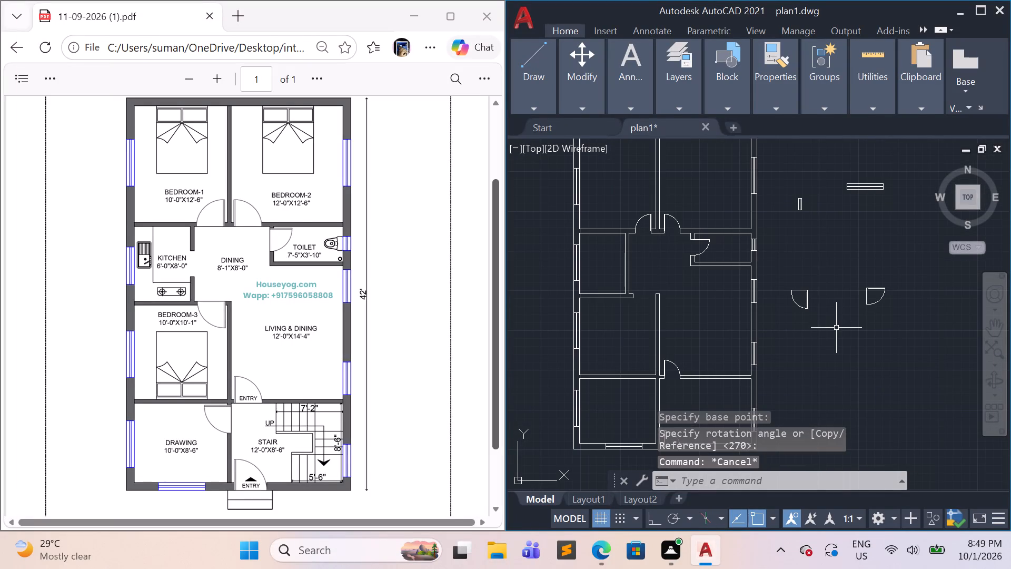
# Copy the rotated door from its leaf-side corner to Bedroom-3's north wall opening, about 1'-2" west of the east wall end's midpoint.
pyautogui.click(827, 323)
pyautogui.click(786, 279)
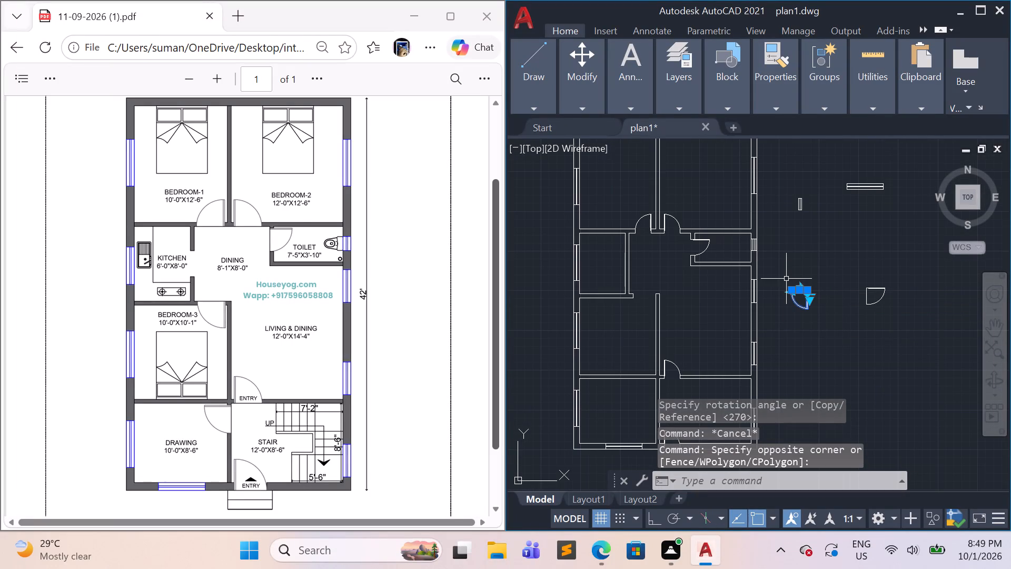
pyautogui.write('co')
pyautogui.press('Return')
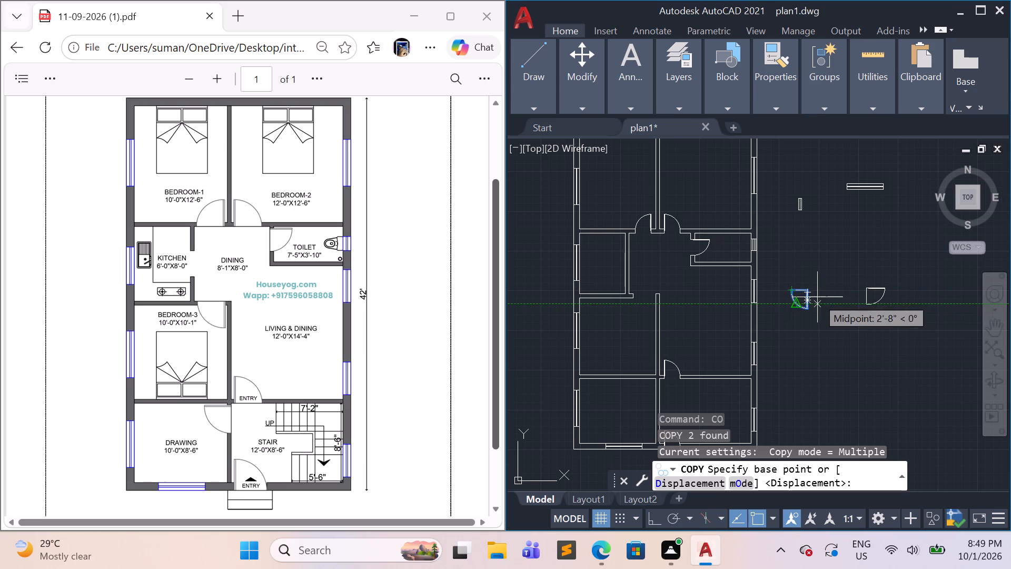
pyautogui.scroll(1, 815, 304)
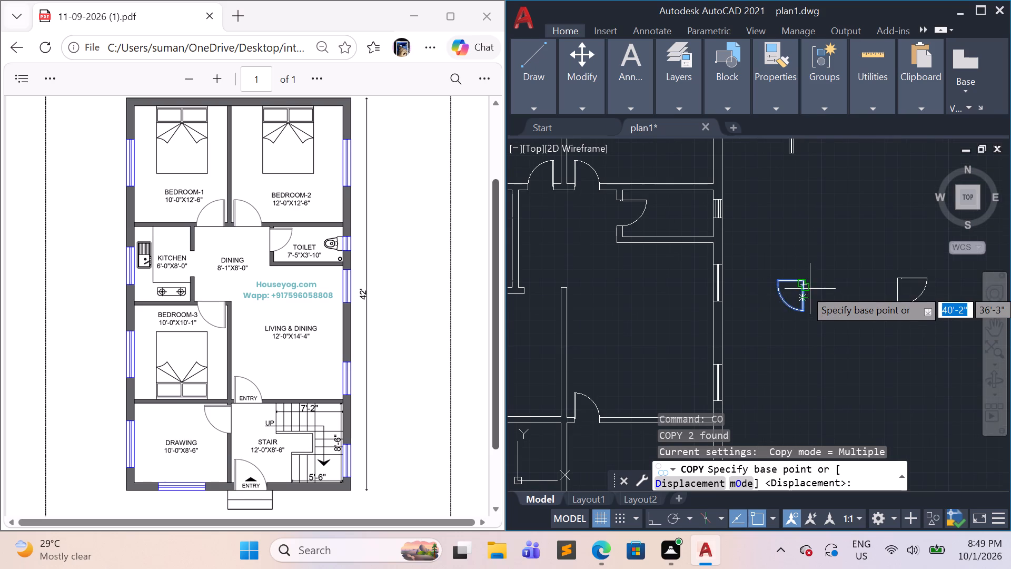
pyautogui.scroll(2, 807, 284)
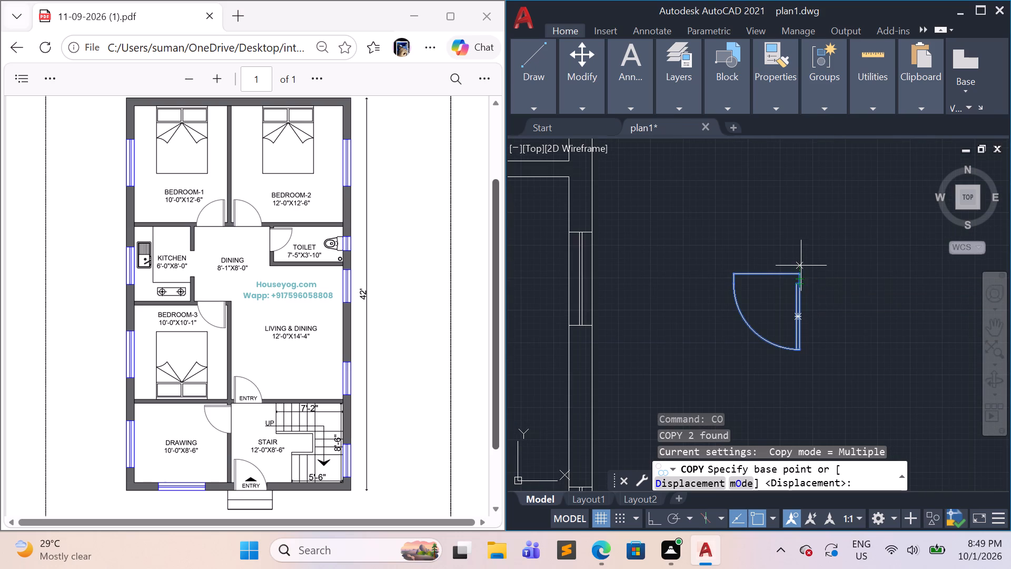
pyautogui.click(801, 269)
pyautogui.scroll(-4, 643, 298)
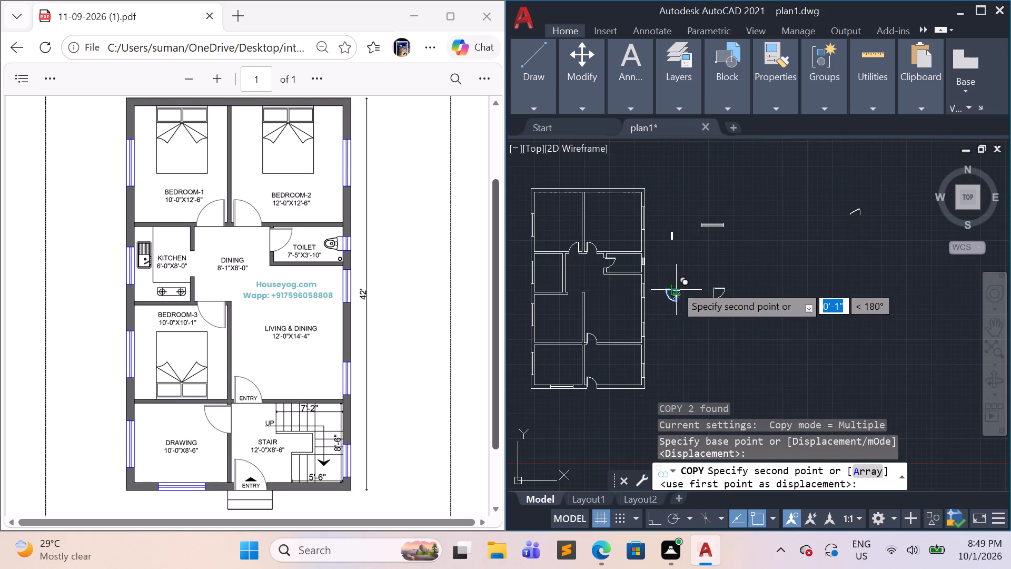
pyautogui.scroll(4, 573, 291)
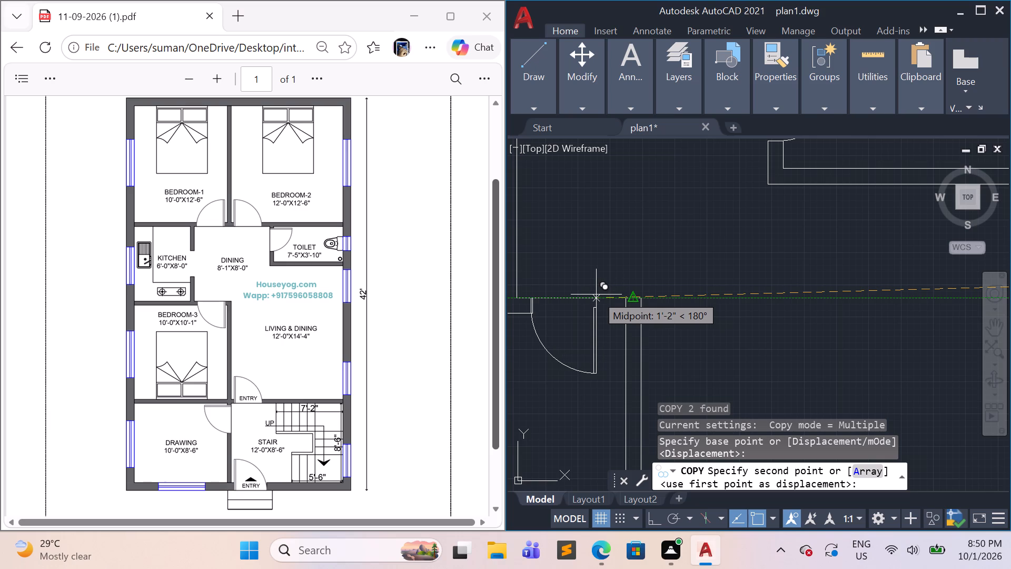
pyautogui.click(597, 295)
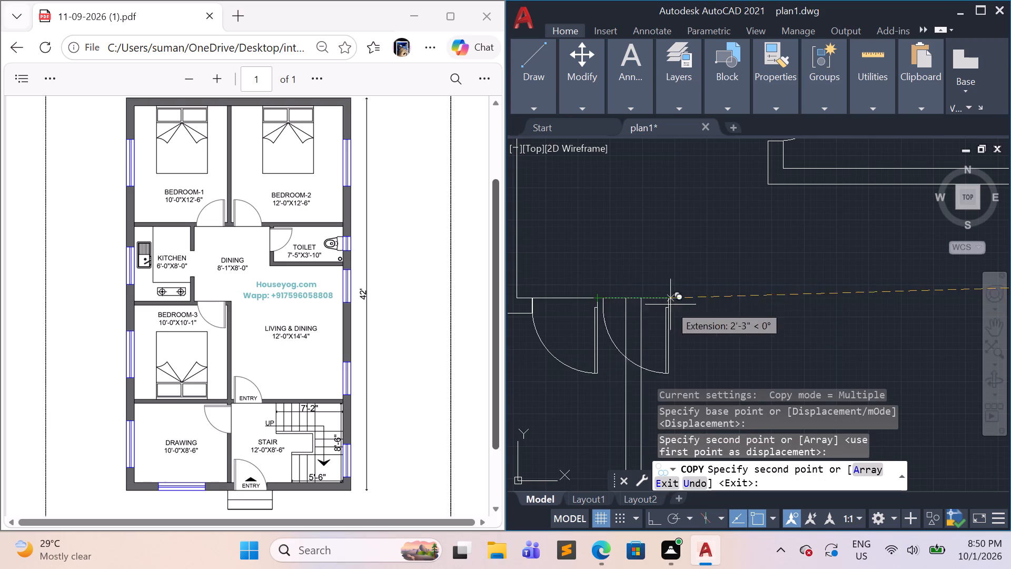
pyautogui.scroll(-2, 683, 303)
pyautogui.moveTo(713, 325); pyautogui.dragTo(706, 240, button='middle')
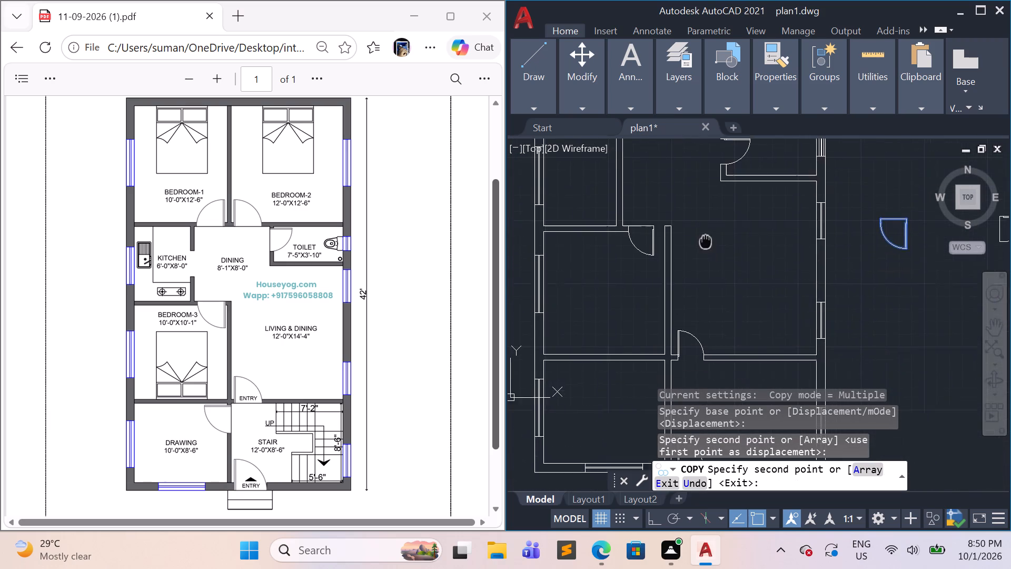
pyautogui.moveTo(706, 240); pyautogui.dragTo(708, 220, button='middle')
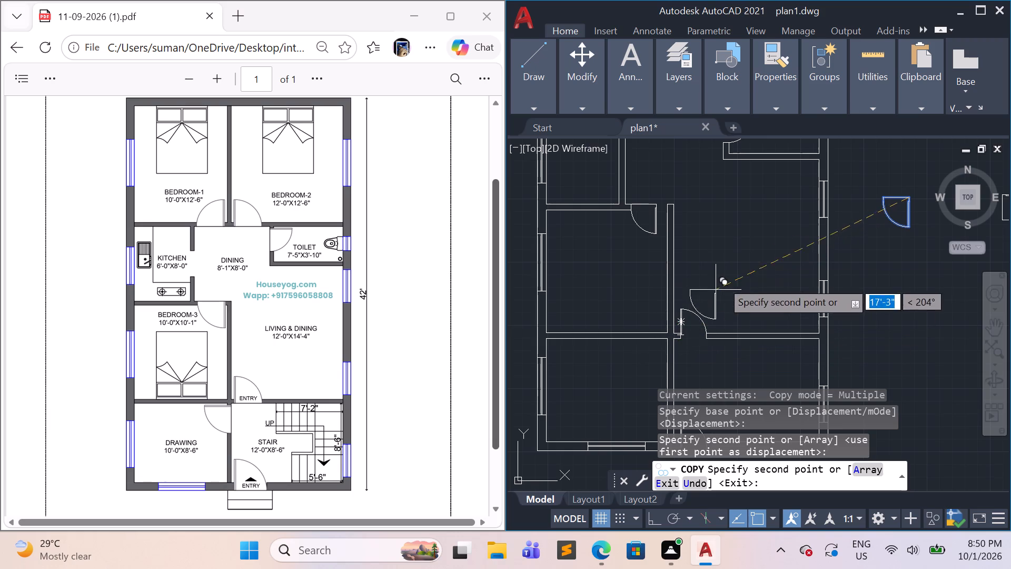
pyautogui.press('Escape')
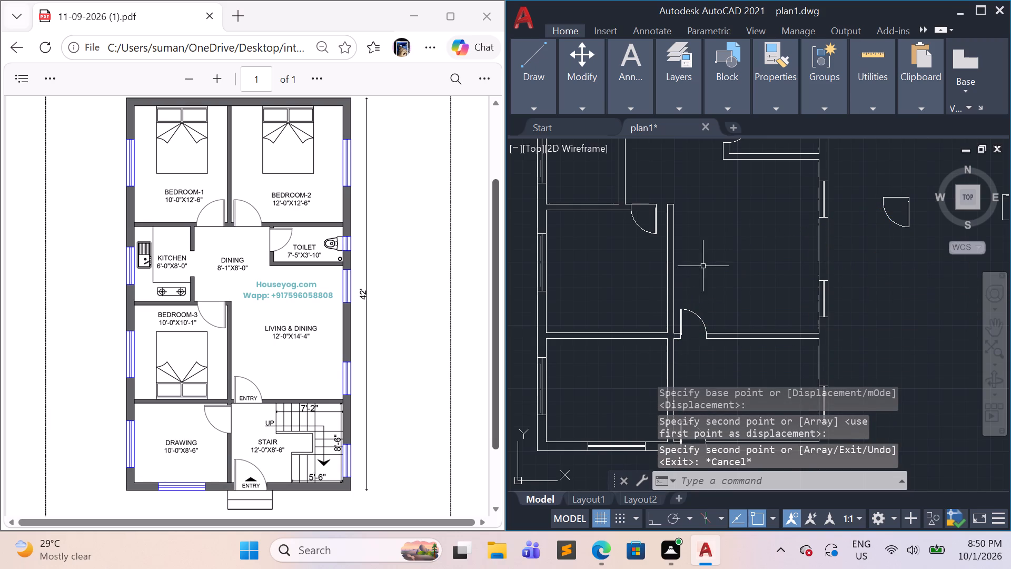
# Draw a line from the upper west corner of Bedroom-3's east wall to the new door's leaf-side corner.
pyautogui.scroll(3, 652, 204)
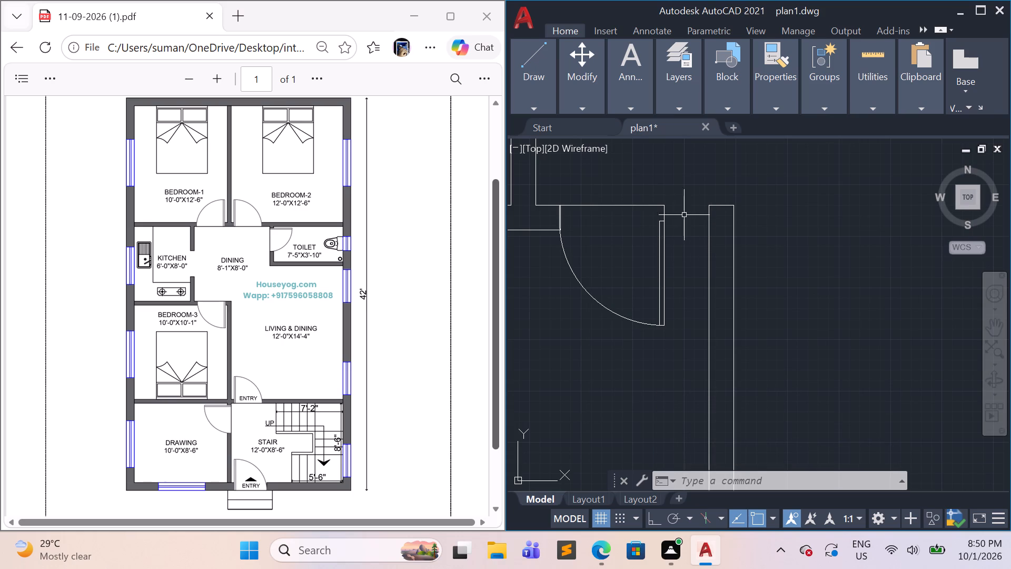
pyautogui.click(533, 109)
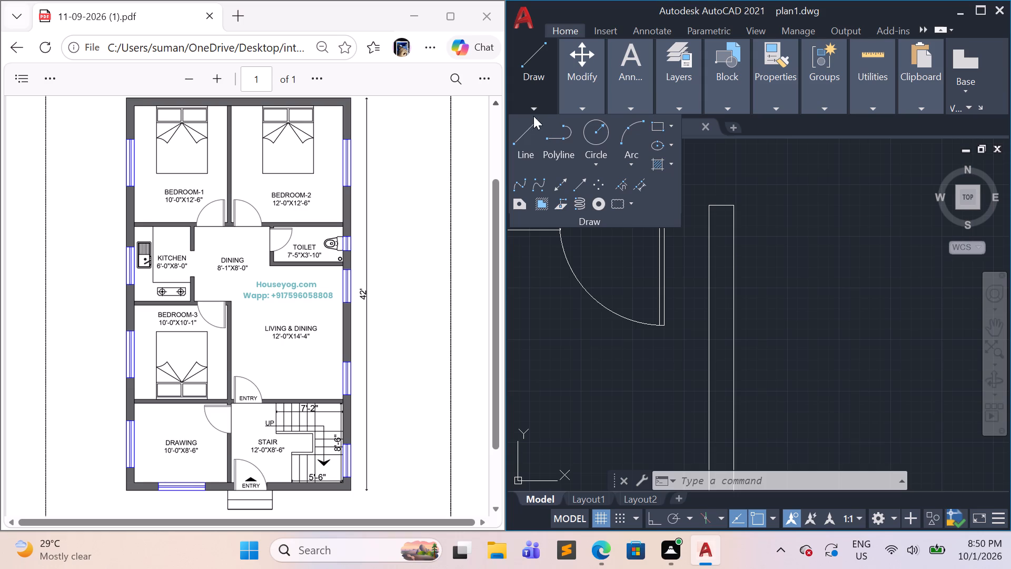
pyautogui.click(528, 122)
pyautogui.click(710, 208)
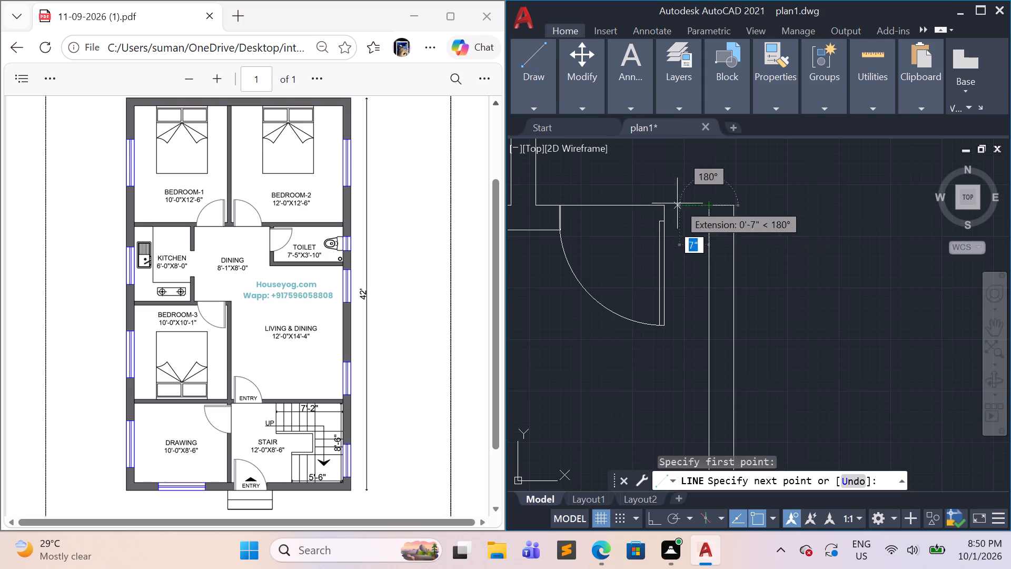
pyautogui.click(665, 207)
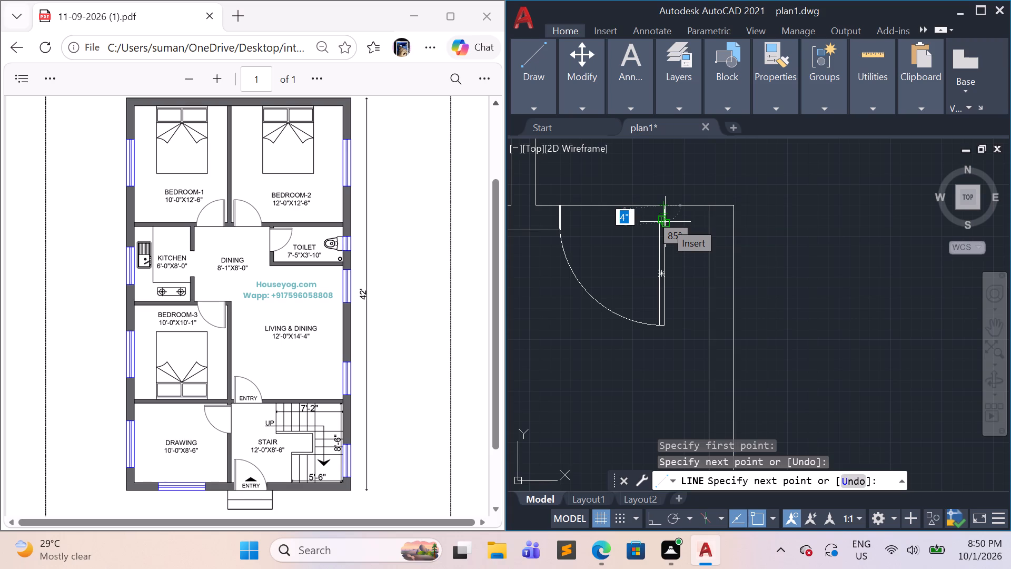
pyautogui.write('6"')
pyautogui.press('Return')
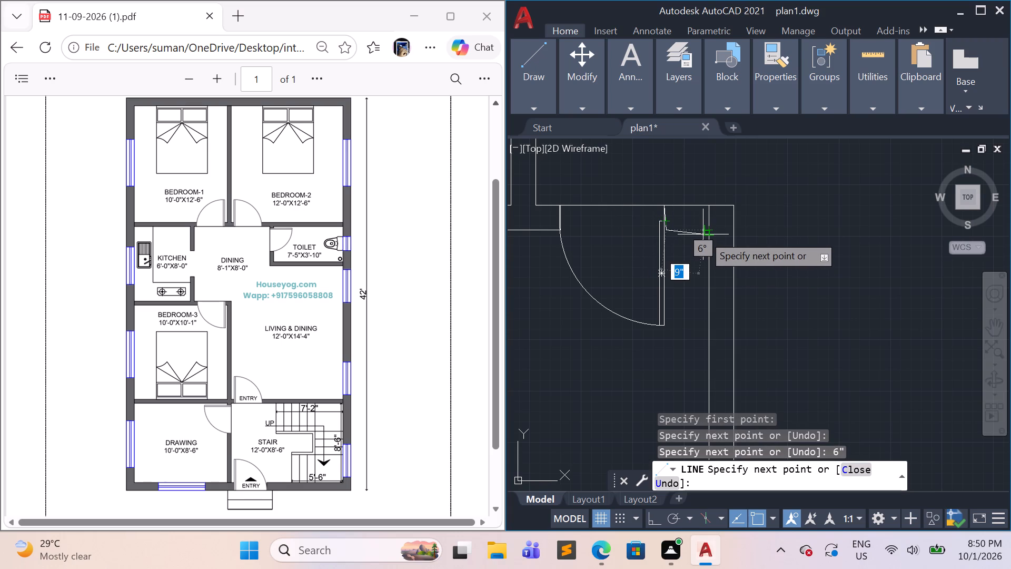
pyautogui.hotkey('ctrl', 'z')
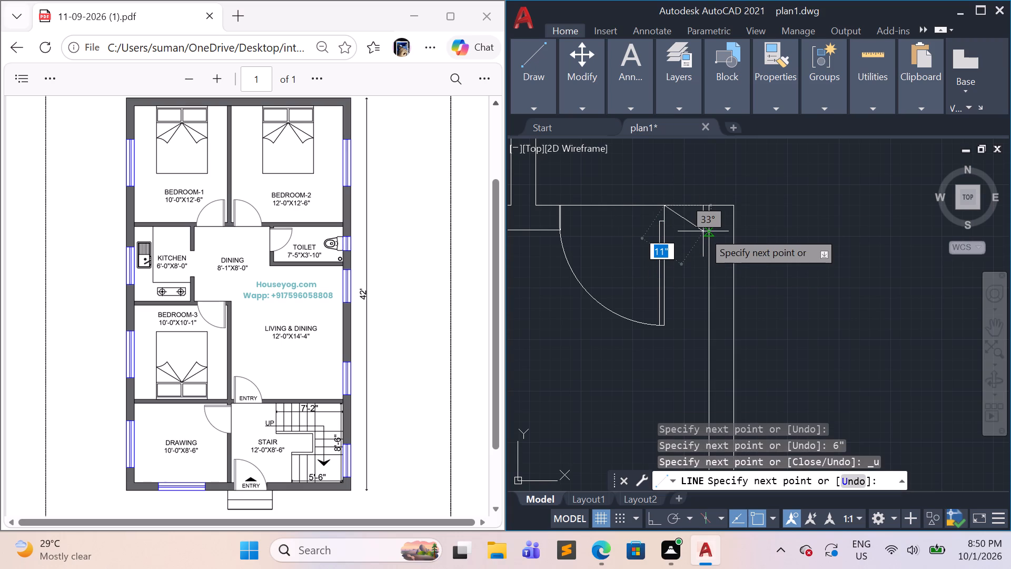
# With Ortho on, continue the line 6" down from the door's corner and back east to Bedroom-3's east wall.
pyautogui.press('F8')
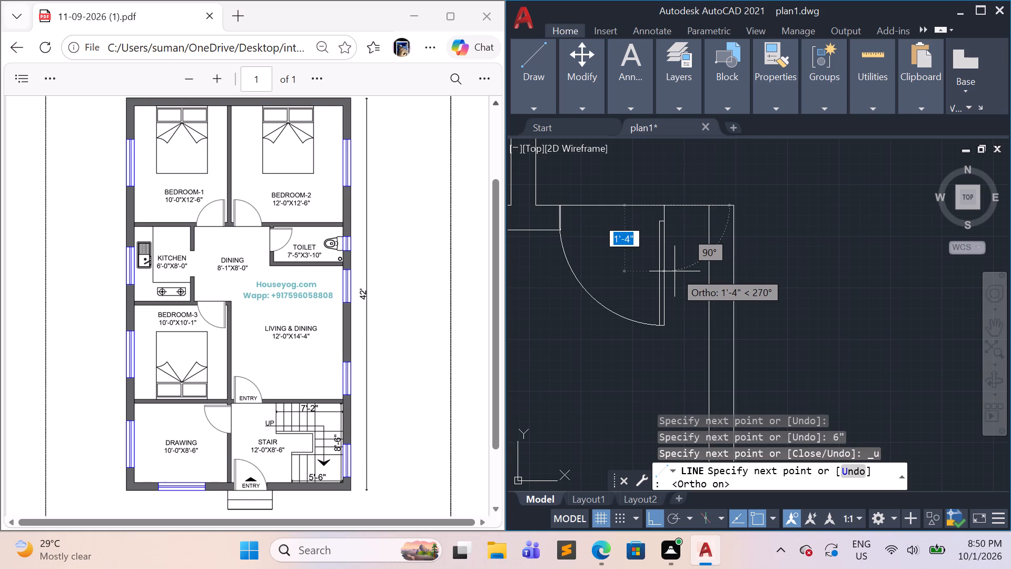
pyautogui.press('6')
pyautogui.hotkey('shift', '"')
pyautogui.press('Return')
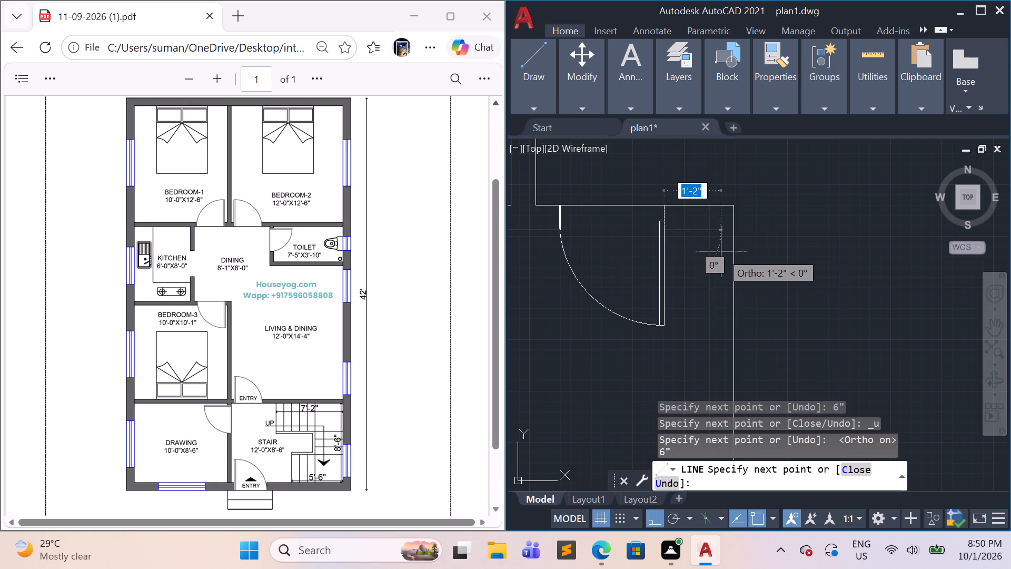
pyautogui.click(712, 227)
pyautogui.press('Escape')
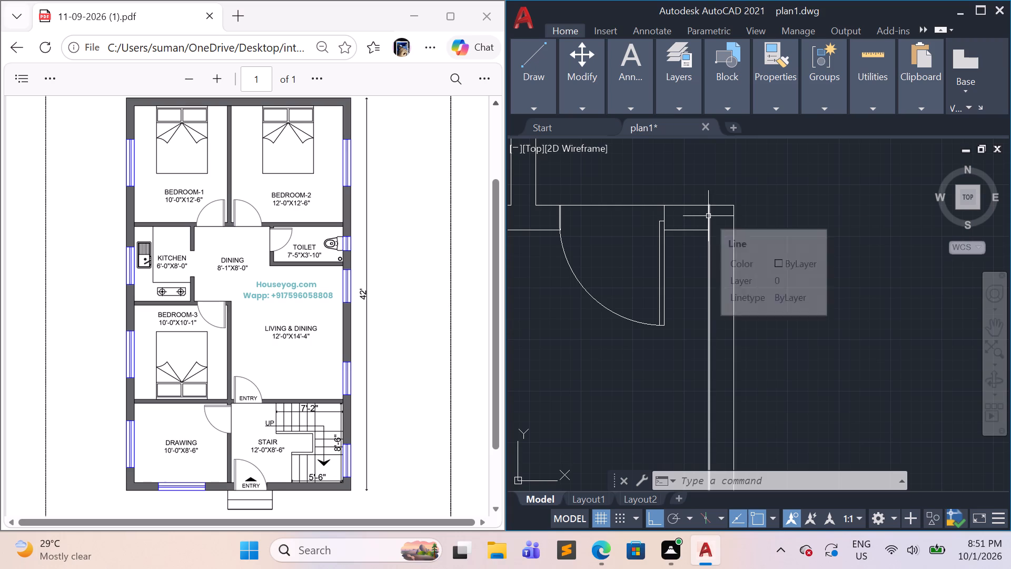
# Trim the inner line of Bedroom-3's east wall inside the north corner, and the north wall line crossing the new door opening.
pyautogui.press('e')
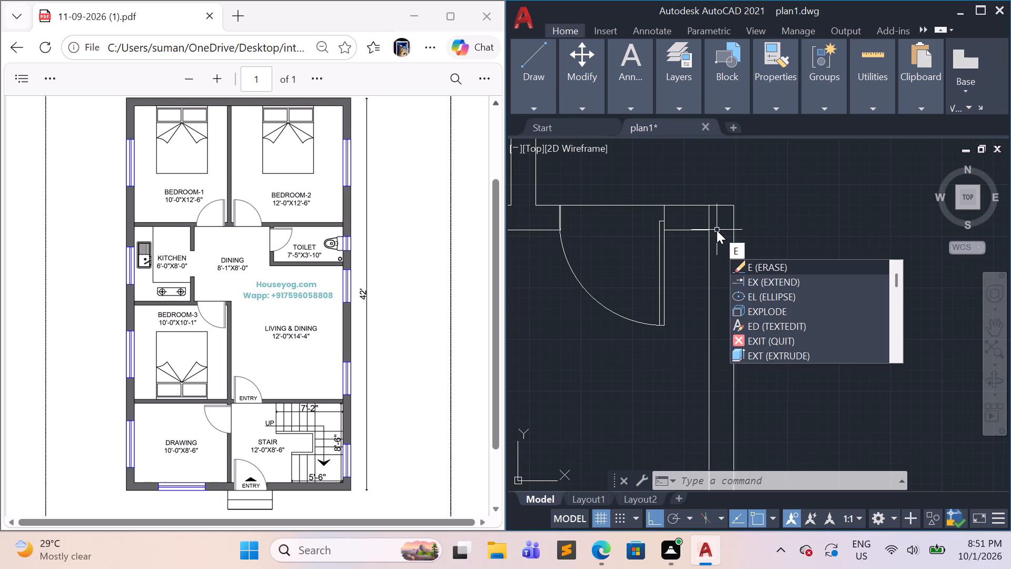
pyautogui.press('BackSpace')
pyautogui.press('BackSpace')
pyautogui.write('tr')
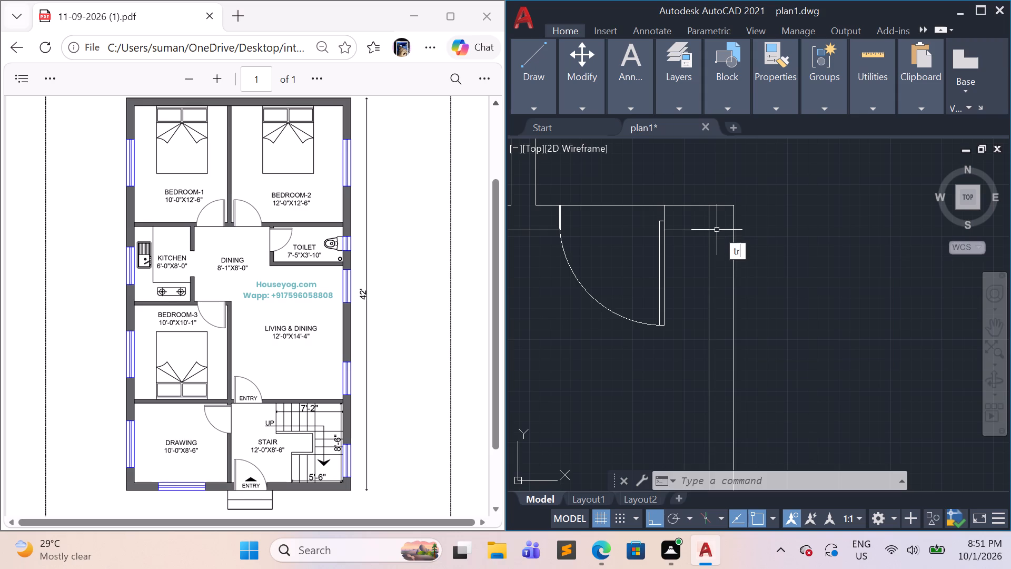
pyautogui.press('Return')
pyautogui.click(707, 220)
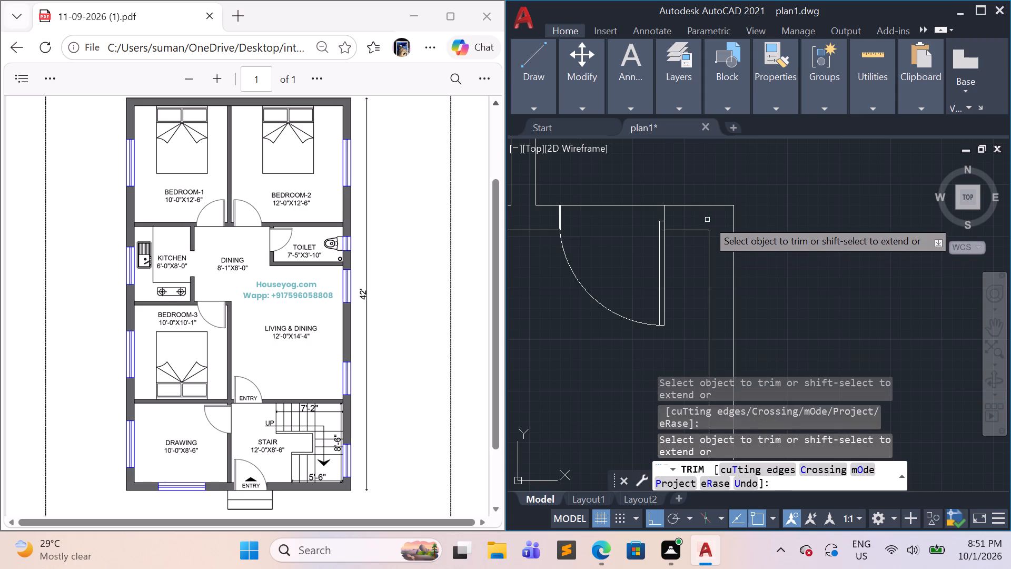
pyautogui.moveTo(628, 187); pyautogui.dragTo(618, 228)
# Mirror the spare door farther from the plan about its vertical opening line, erasing the source objects.
pyautogui.scroll(-2, 747, 280)
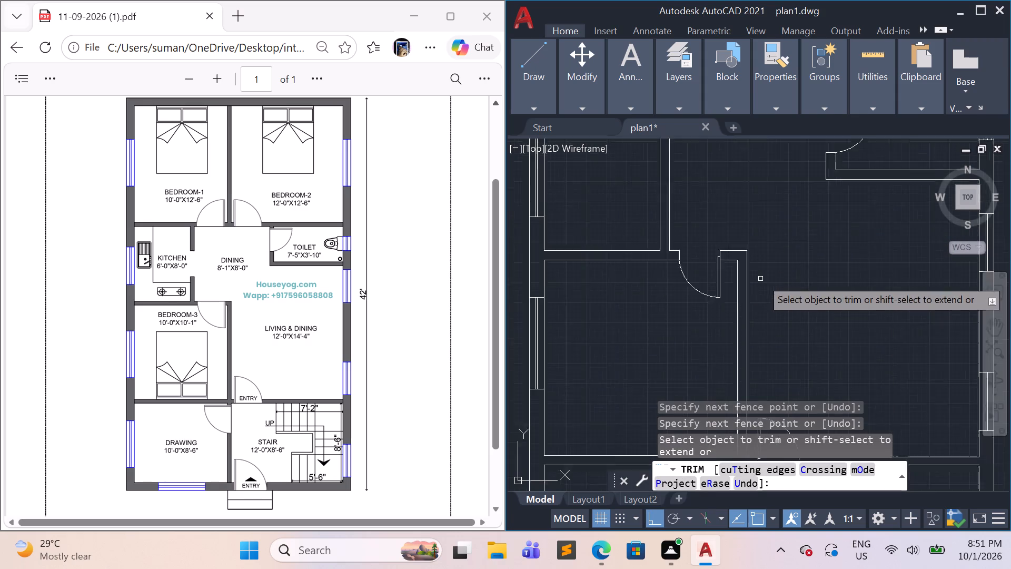
pyautogui.scroll(-1, 761, 278)
pyautogui.moveTo(781, 311); pyautogui.dragTo(731, 249, button='middle')
pyautogui.scroll(-1, 739, 237)
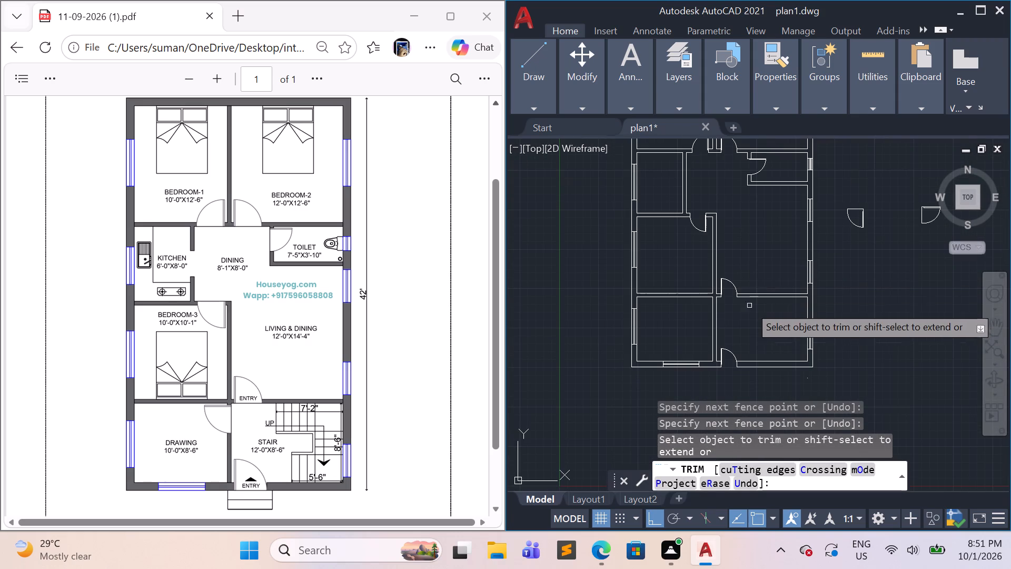
pyautogui.scroll(2, 741, 331)
pyautogui.scroll(-1, 738, 329)
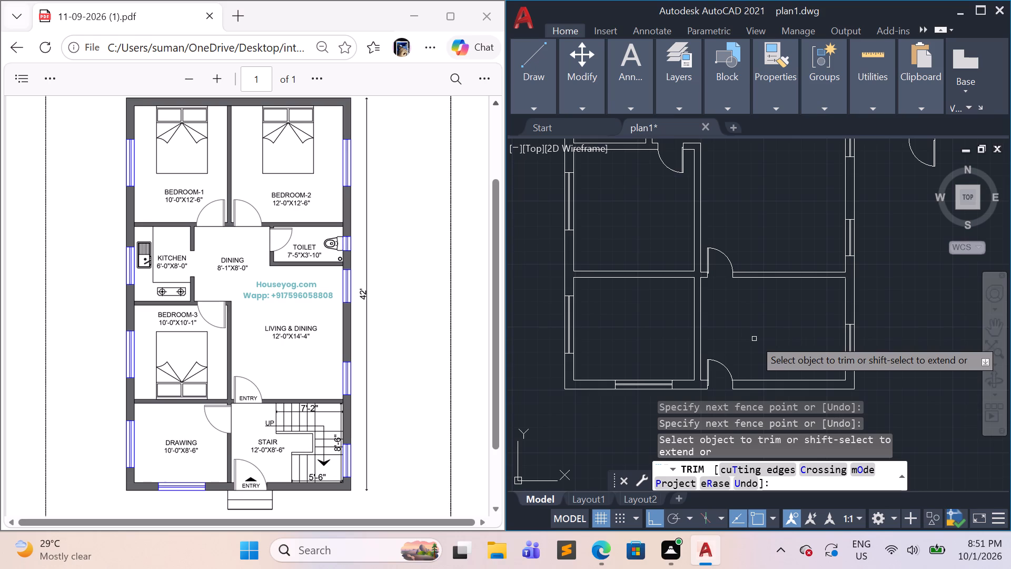
pyautogui.scroll(-1, 905, 309)
pyautogui.moveTo(889, 322); pyautogui.dragTo(774, 316, button='middle')
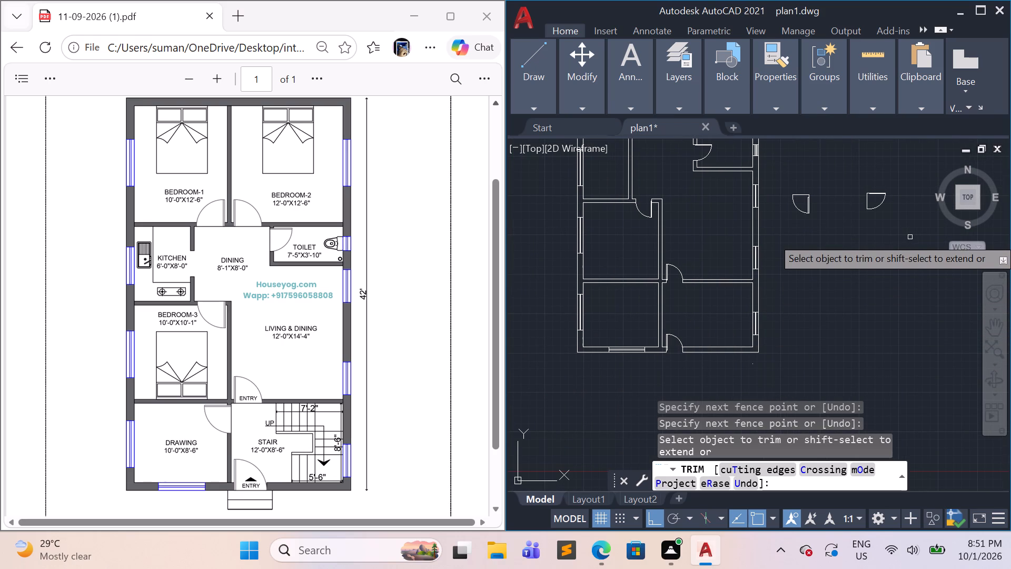
pyautogui.click(898, 223)
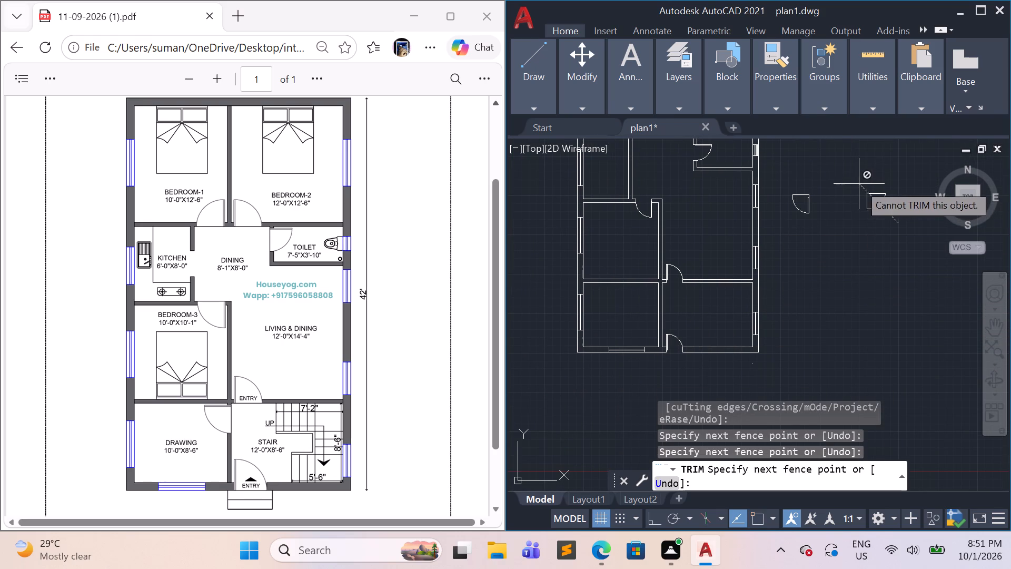
pyautogui.press('Escape')
pyautogui.click(913, 231)
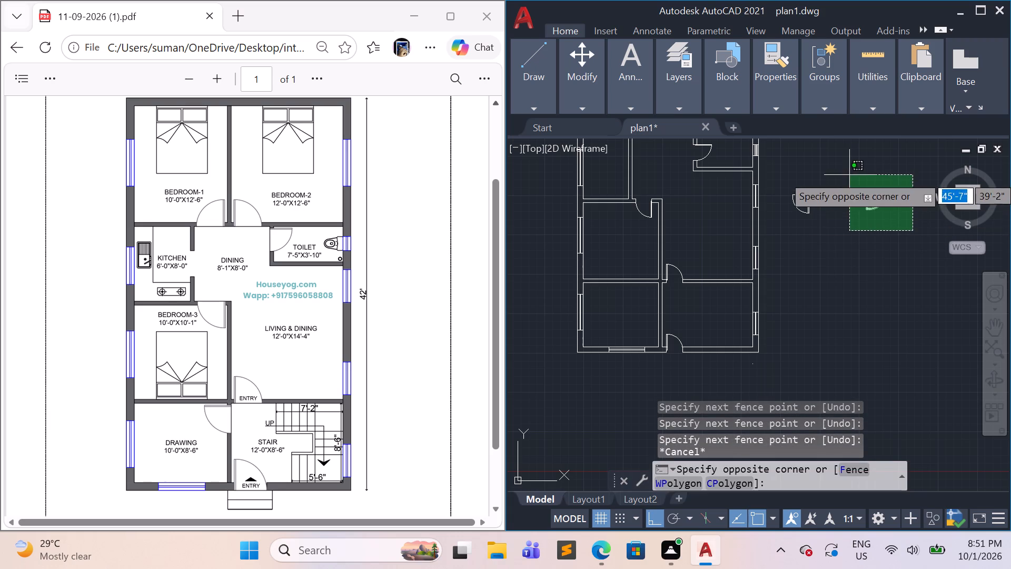
pyautogui.click(849, 175)
pyautogui.write('mi')
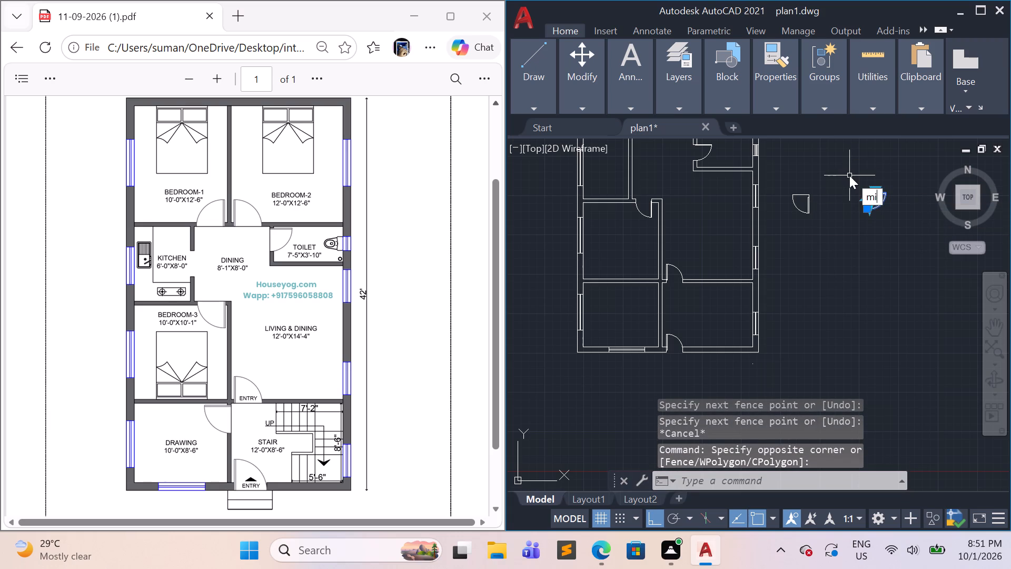
pyautogui.press('Return')
pyautogui.scroll(2, 901, 214)
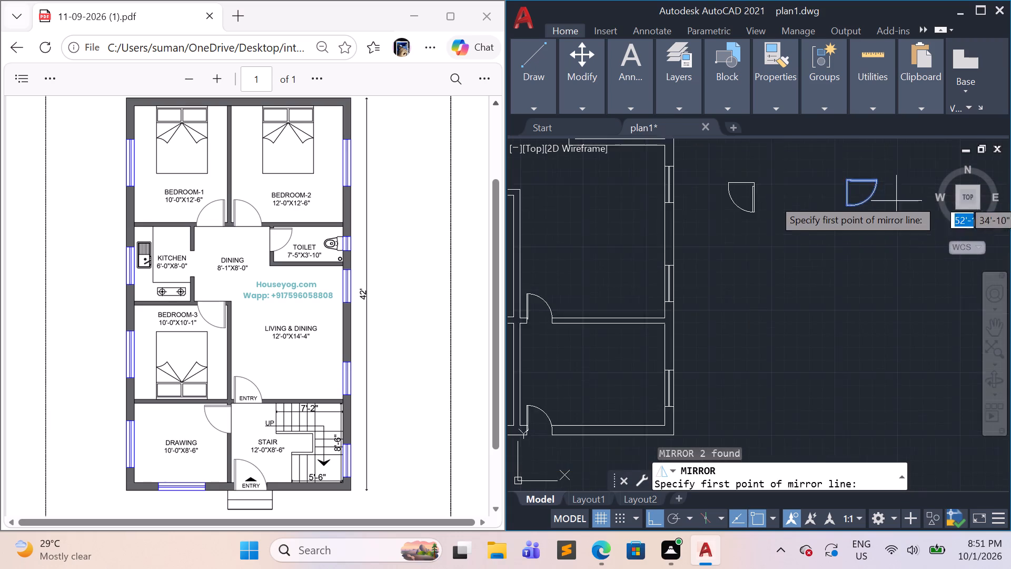
pyautogui.scroll(2, 896, 199)
pyautogui.scroll(-1, 847, 263)
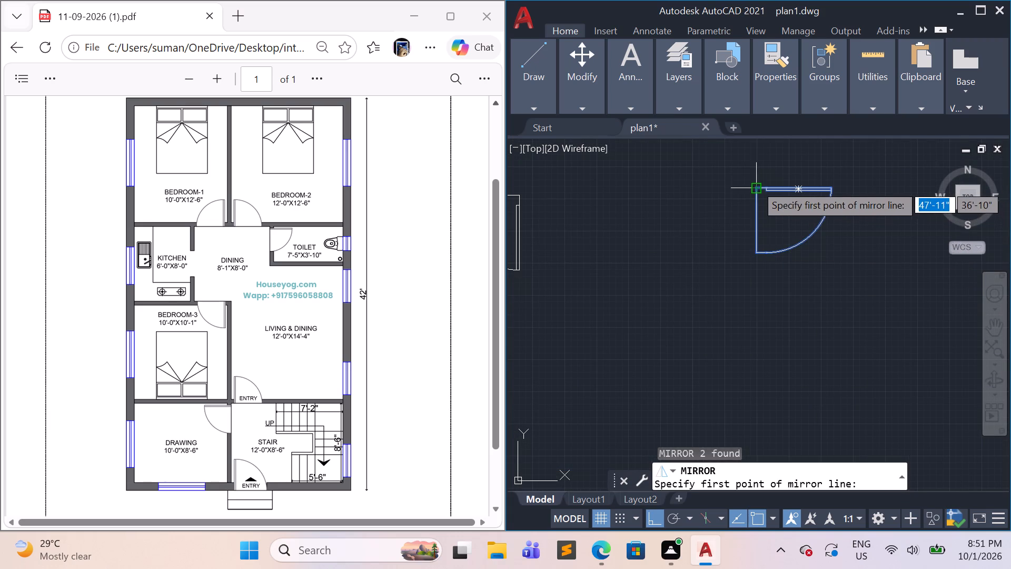
pyautogui.click(755, 181)
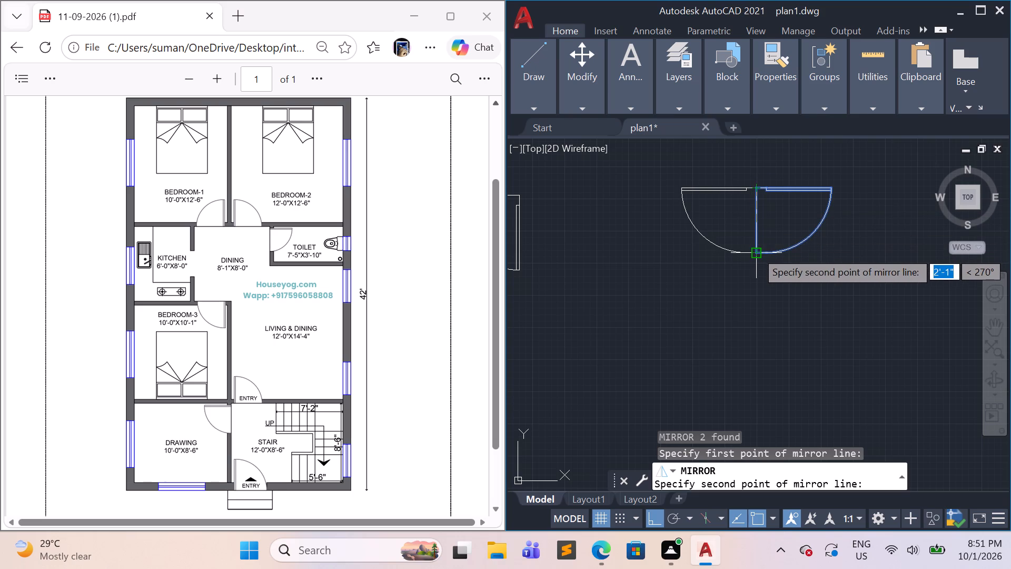
pyautogui.click(756, 251)
pyautogui.moveTo(784, 287); pyautogui.dragTo(756, 251)
# With Ortho off, copy the mirrored door from its leaf-side corner to the Drawing room's east wall outer line, just south of the room's north wall.
pyautogui.scroll(-2, 816, 252)
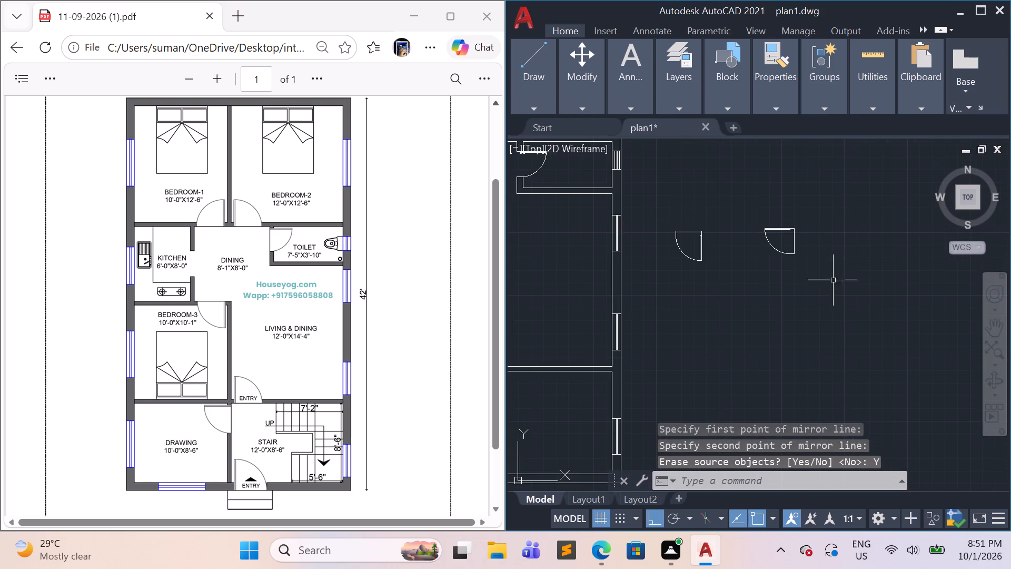
pyautogui.click(835, 287)
pyautogui.click(723, 196)
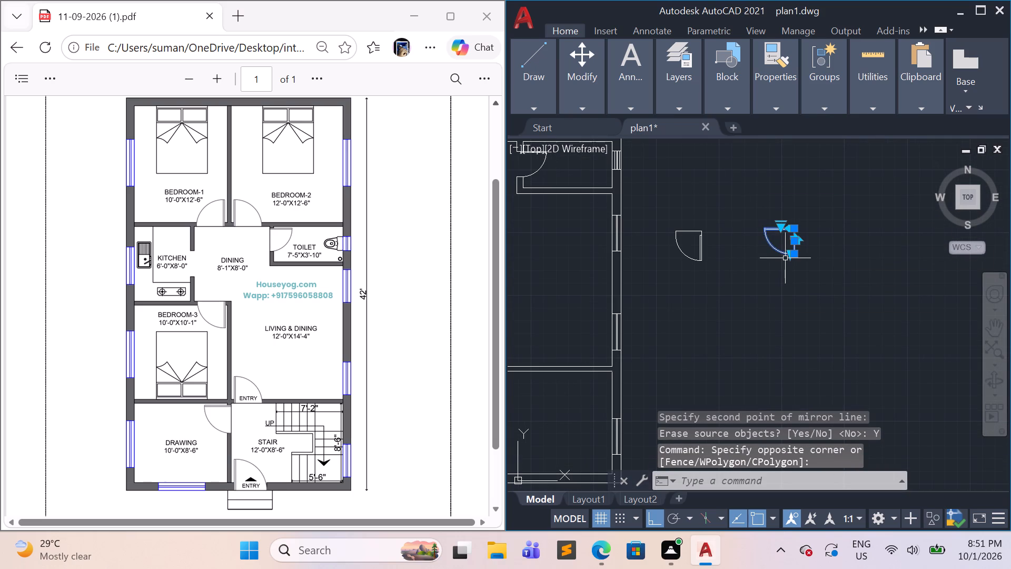
pyautogui.write('co')
pyautogui.press('Return')
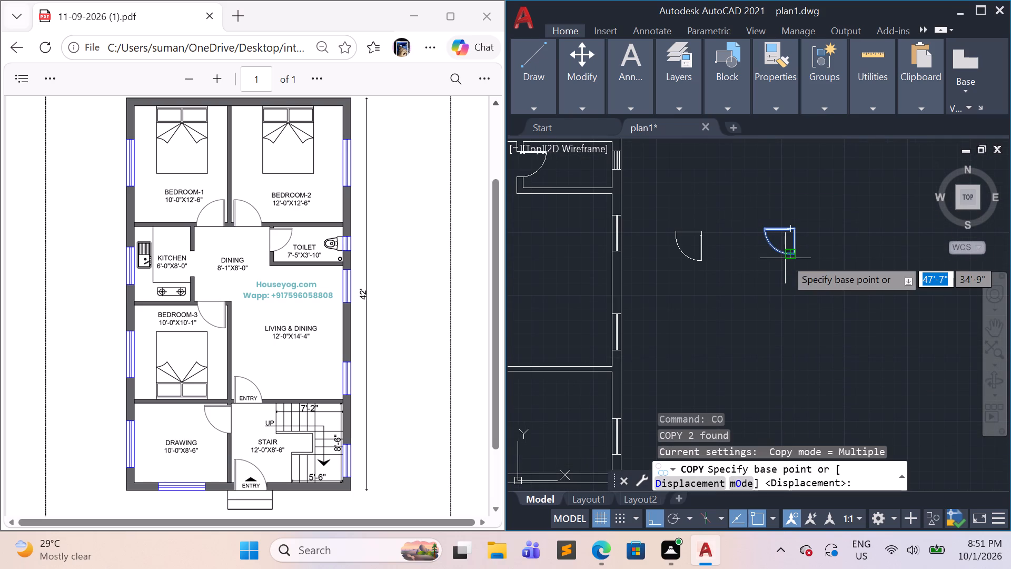
pyautogui.click(794, 224)
pyautogui.scroll(-4, 648, 340)
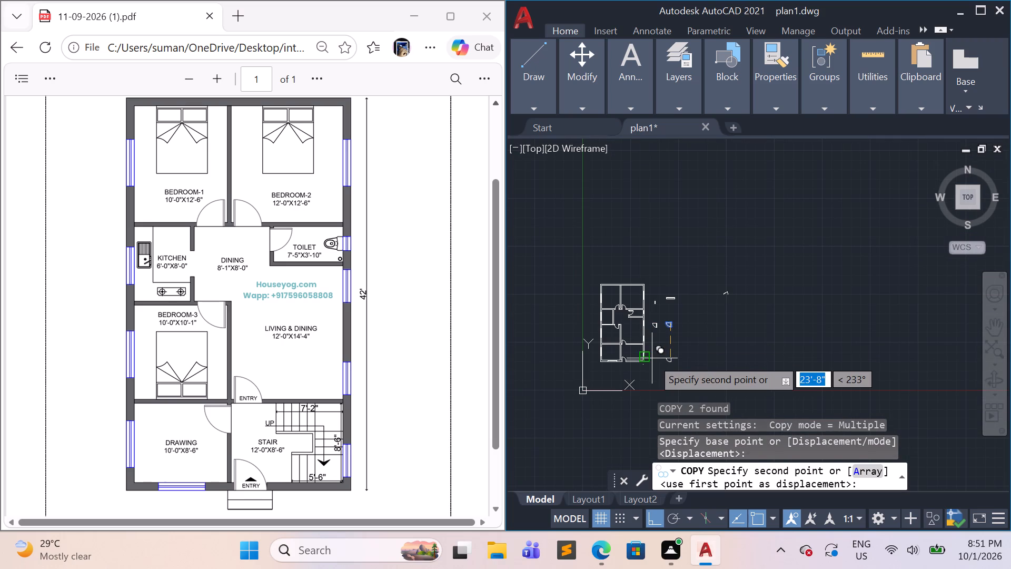
pyautogui.press('F8')
pyautogui.scroll(3, 613, 346)
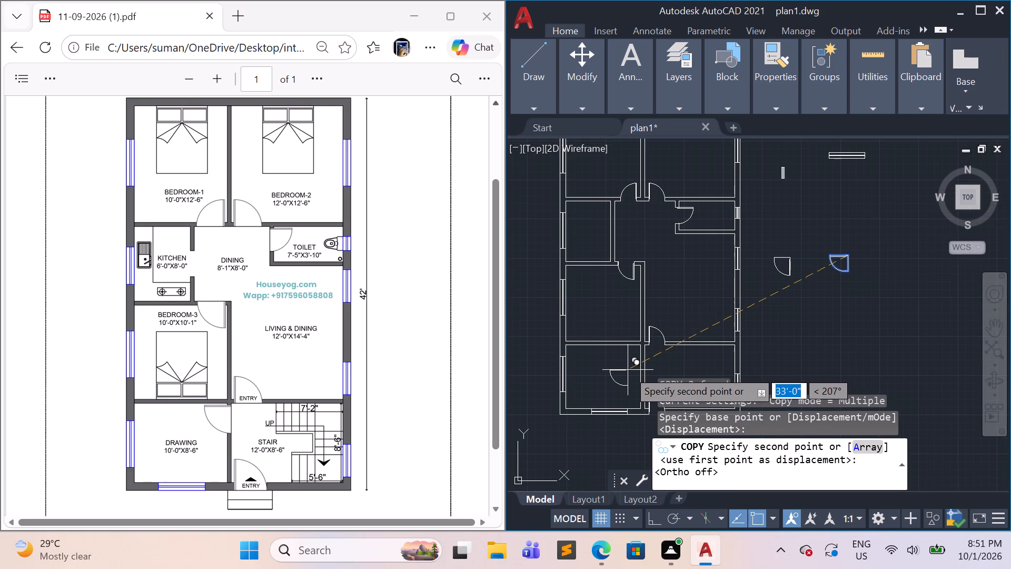
pyautogui.scroll(2, 634, 372)
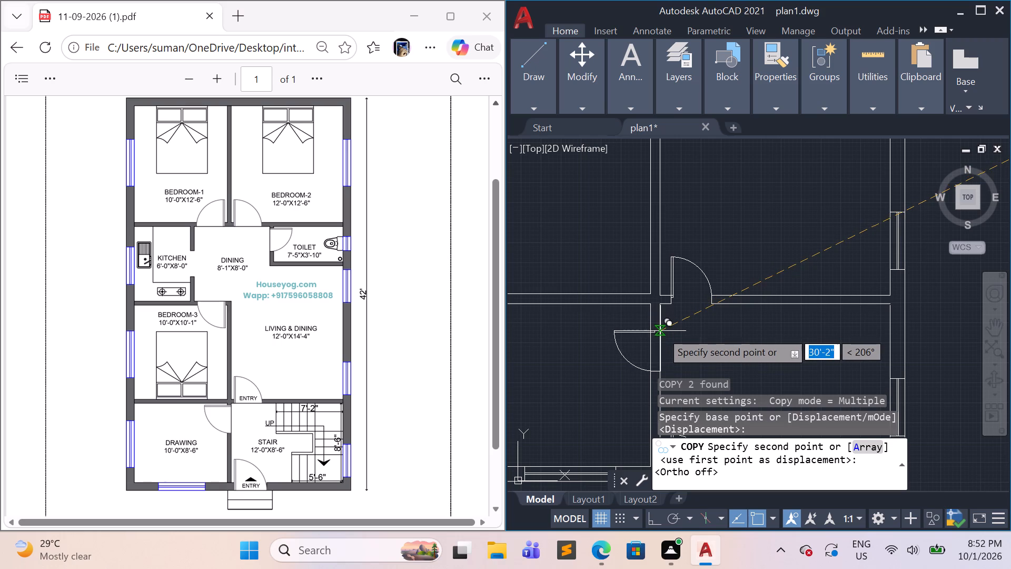
pyautogui.moveTo(661, 330); pyautogui.dragTo(674, 240, button='middle')
pyautogui.scroll(1, 674, 242)
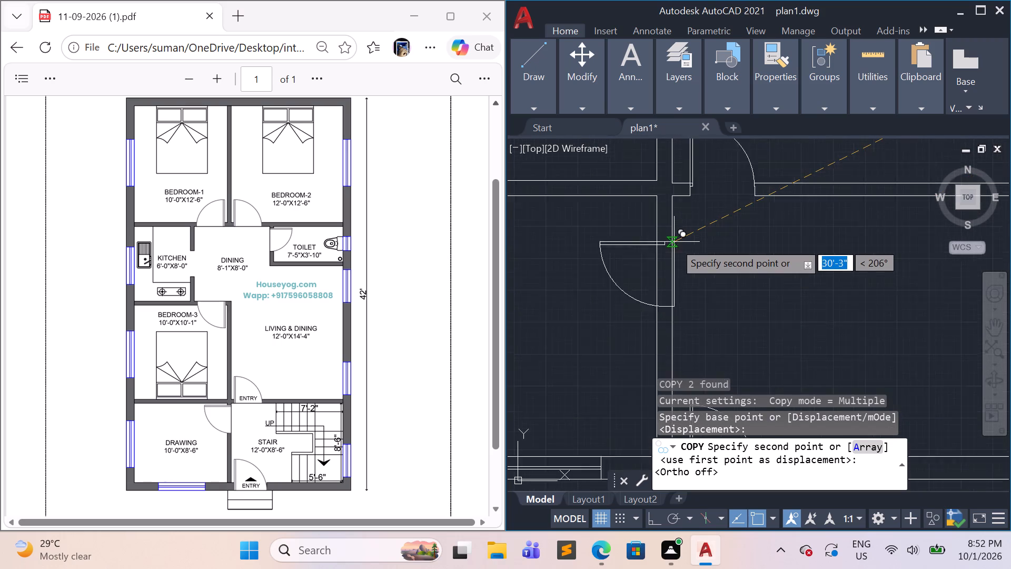
pyautogui.scroll(2, 674, 242)
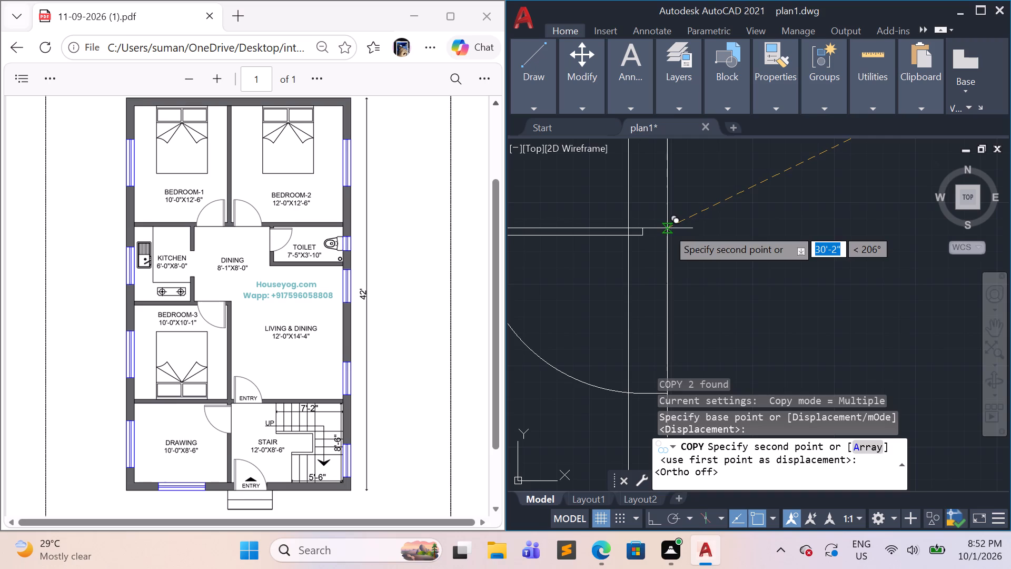
pyautogui.click(667, 228)
pyautogui.scroll(-2, 696, 242)
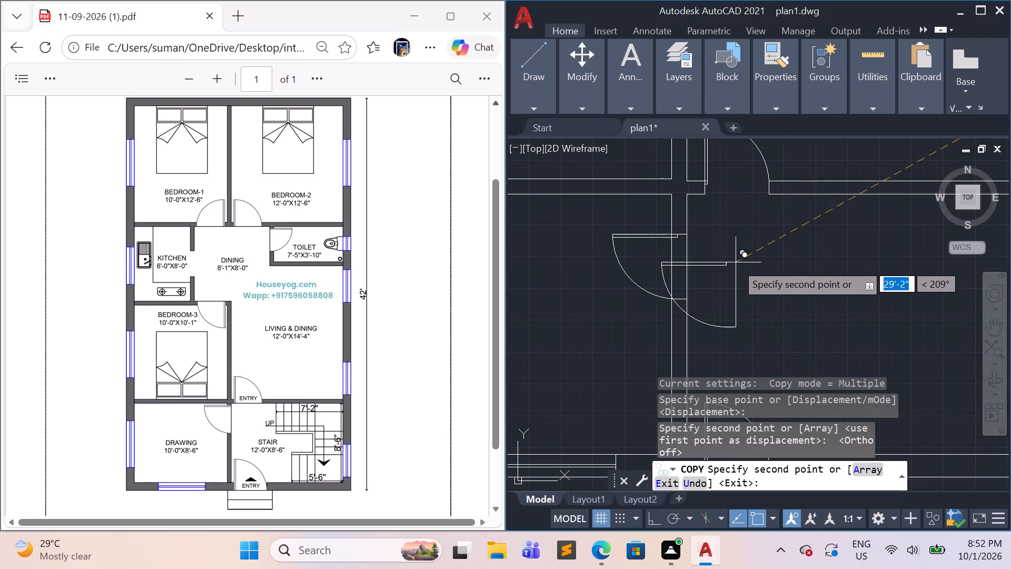
pyautogui.press('Escape')
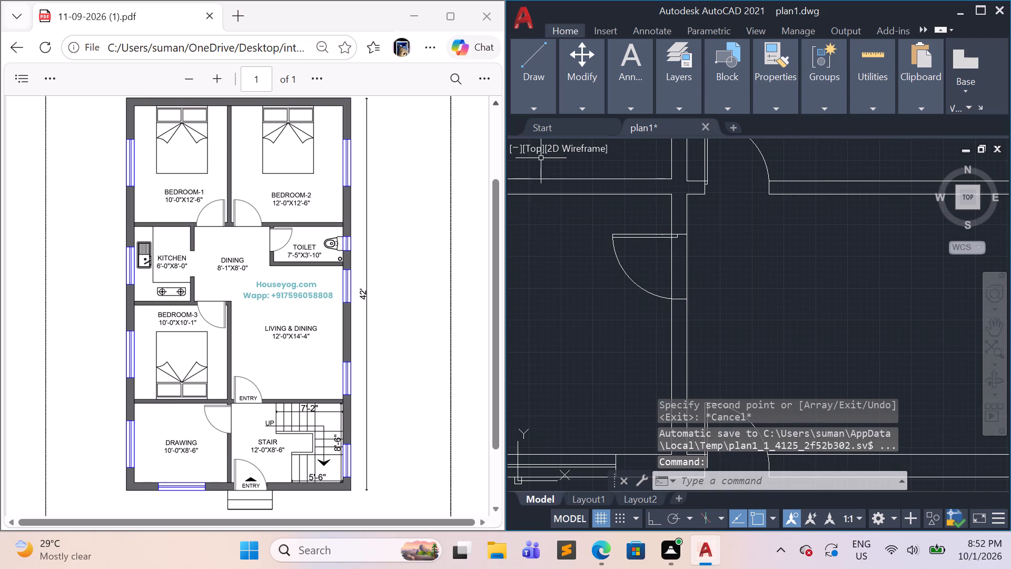
# Trim both lines of the Drawing room's east wall across the new door opening.
pyautogui.write('tr')
pyautogui.press('Return')
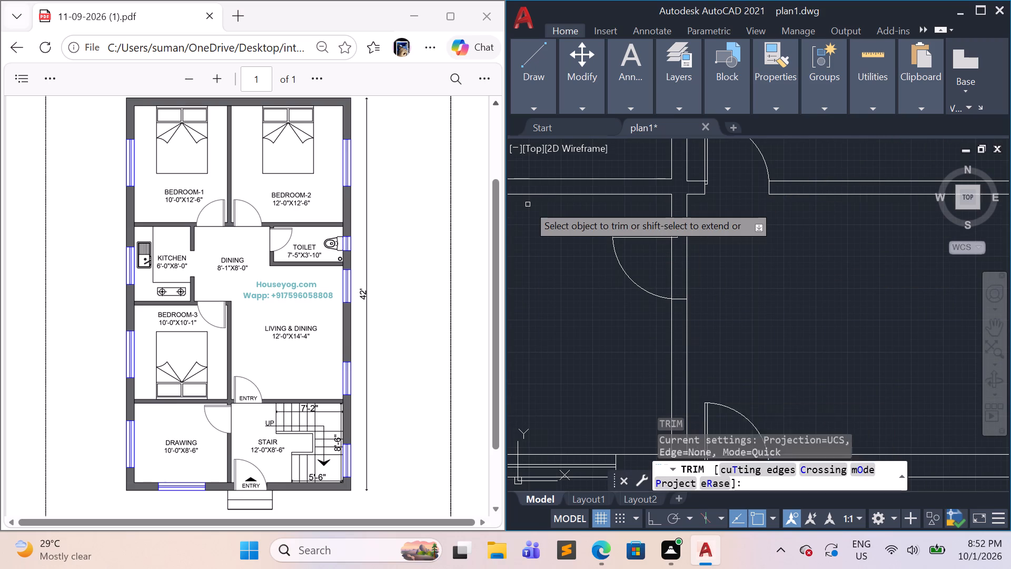
pyautogui.moveTo(655, 264); pyautogui.dragTo(723, 271)
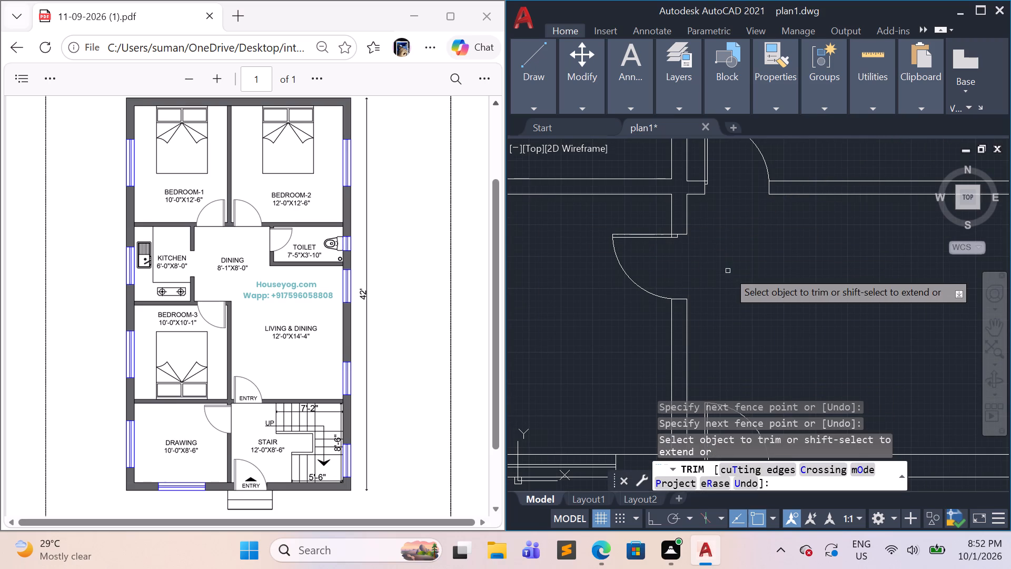
pyautogui.press('Escape')
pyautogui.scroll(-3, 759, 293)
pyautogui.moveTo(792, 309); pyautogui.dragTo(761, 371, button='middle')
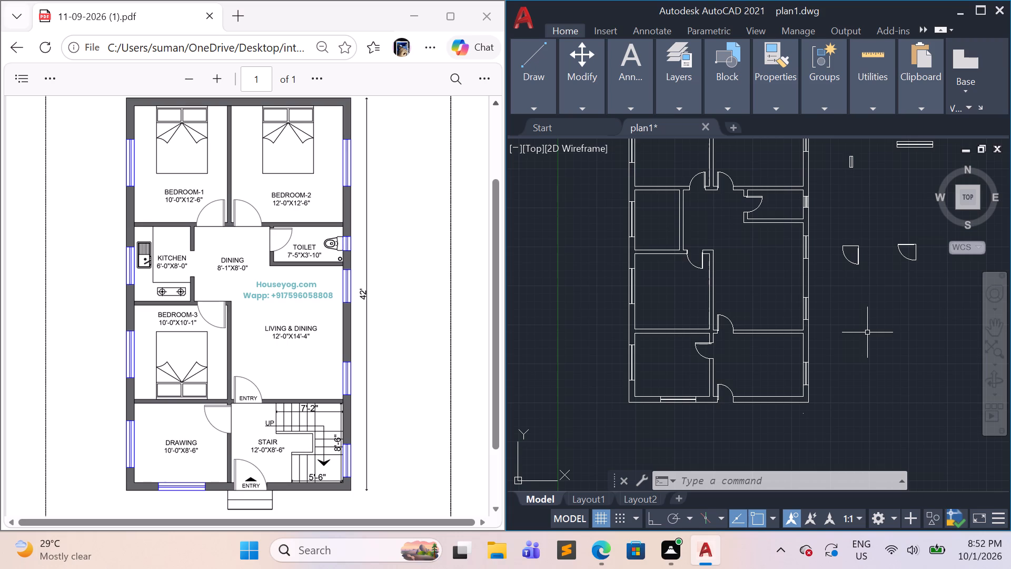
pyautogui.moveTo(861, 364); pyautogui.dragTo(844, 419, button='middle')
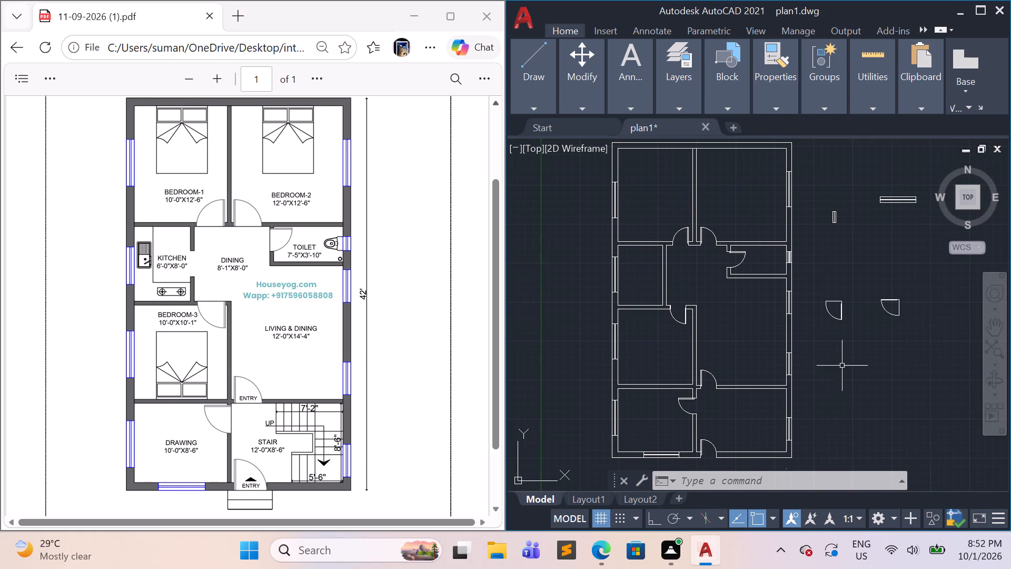
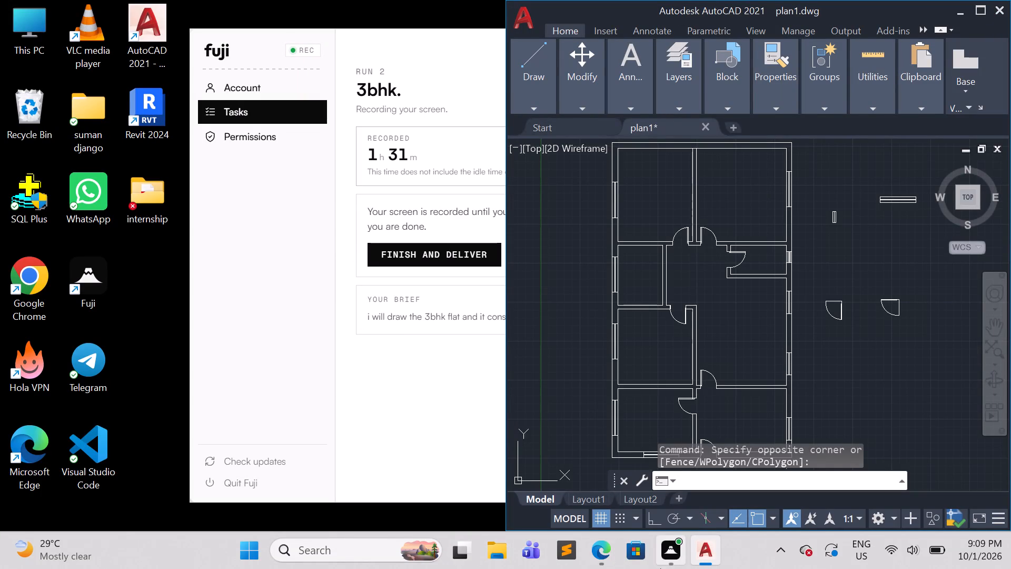
# Bring up the reference floor plan PDF in Microsoft Edge beside the drawing and return to AutoCAD.
pyautogui.click(607, 549)
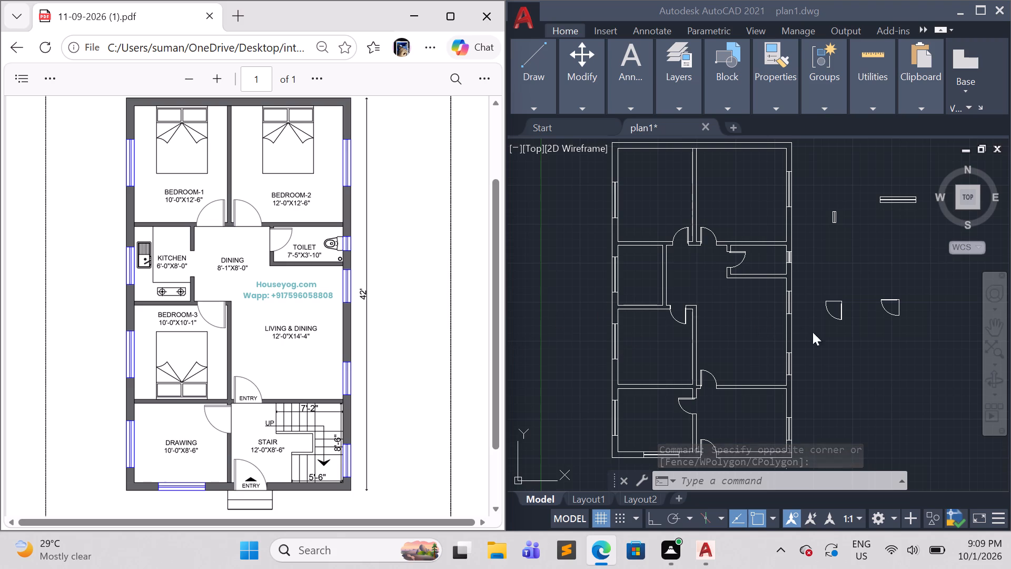
pyautogui.click(917, 368)
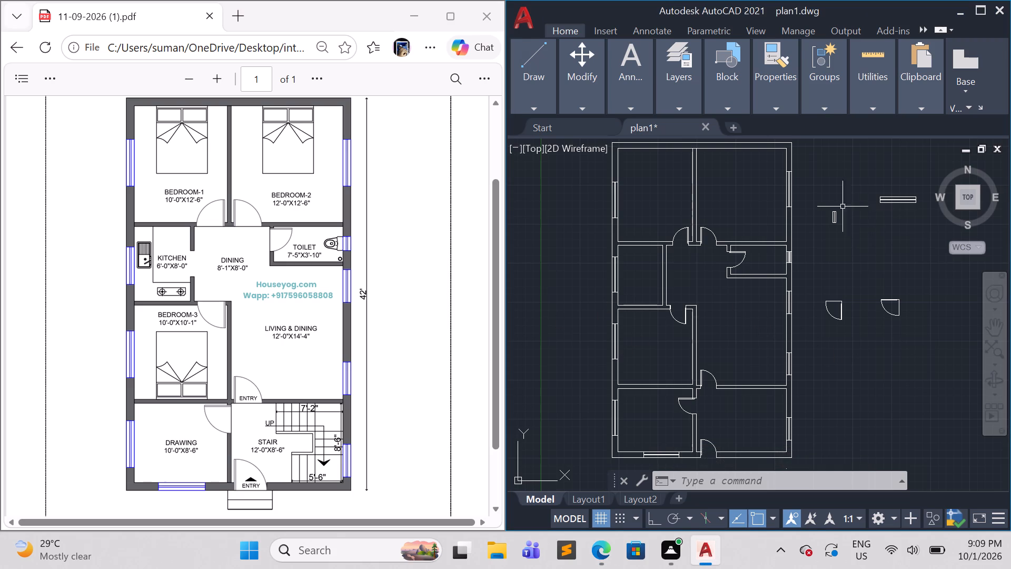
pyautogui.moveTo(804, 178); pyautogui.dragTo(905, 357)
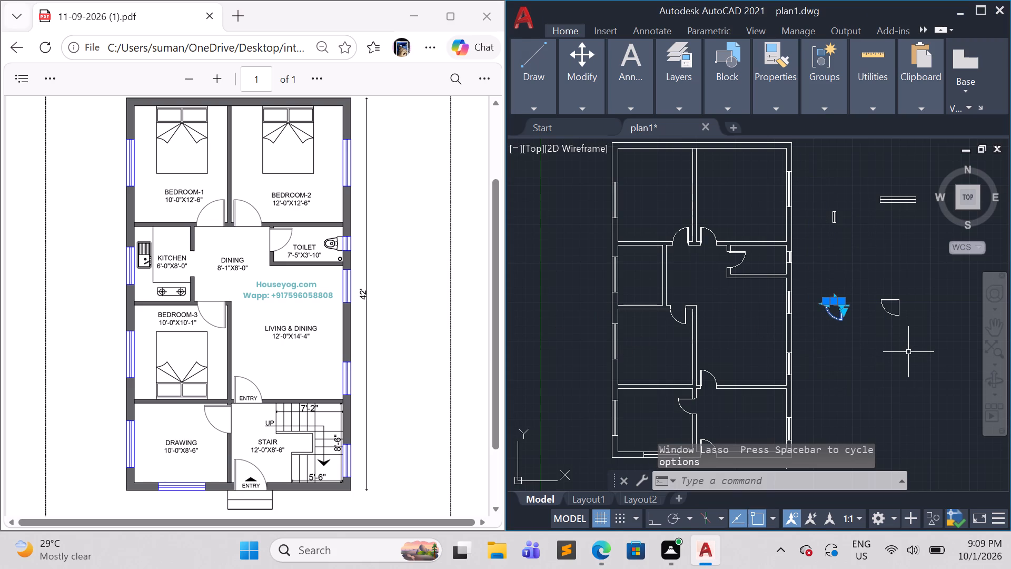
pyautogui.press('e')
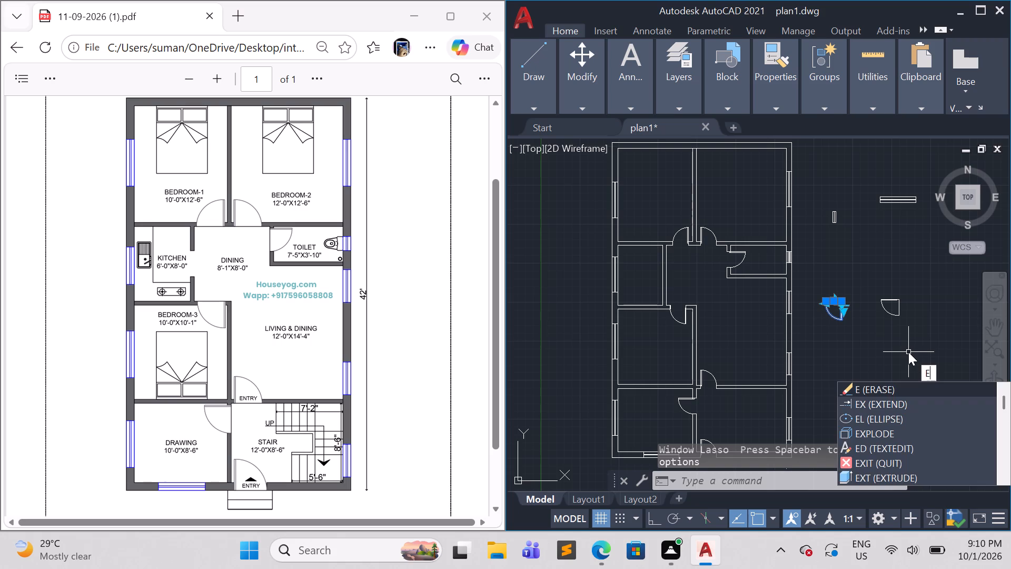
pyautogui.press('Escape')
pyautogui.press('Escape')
# Erase the spare window and door symbols lying outside the floor plan.
pyautogui.click(941, 362)
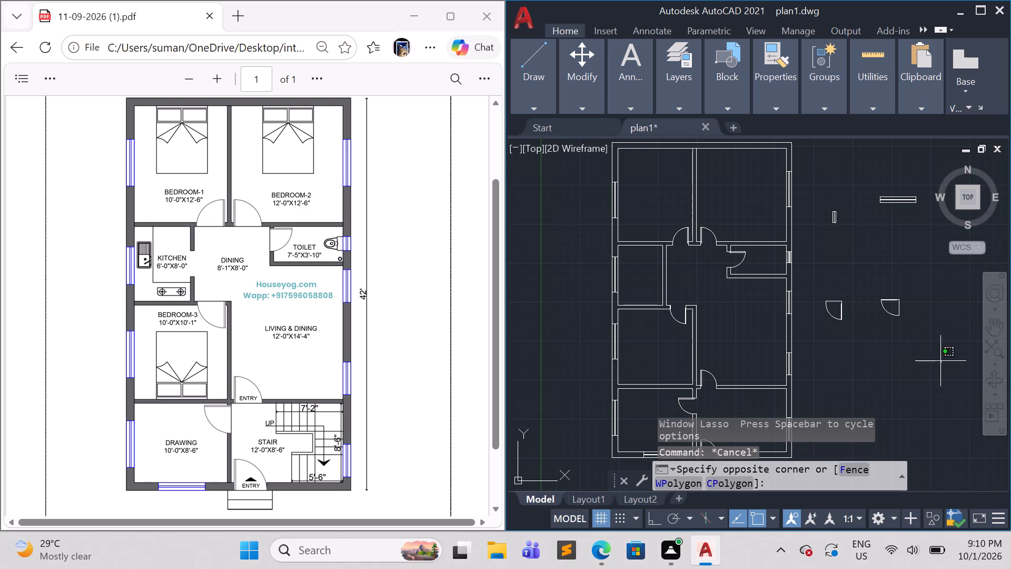
pyautogui.click(826, 165)
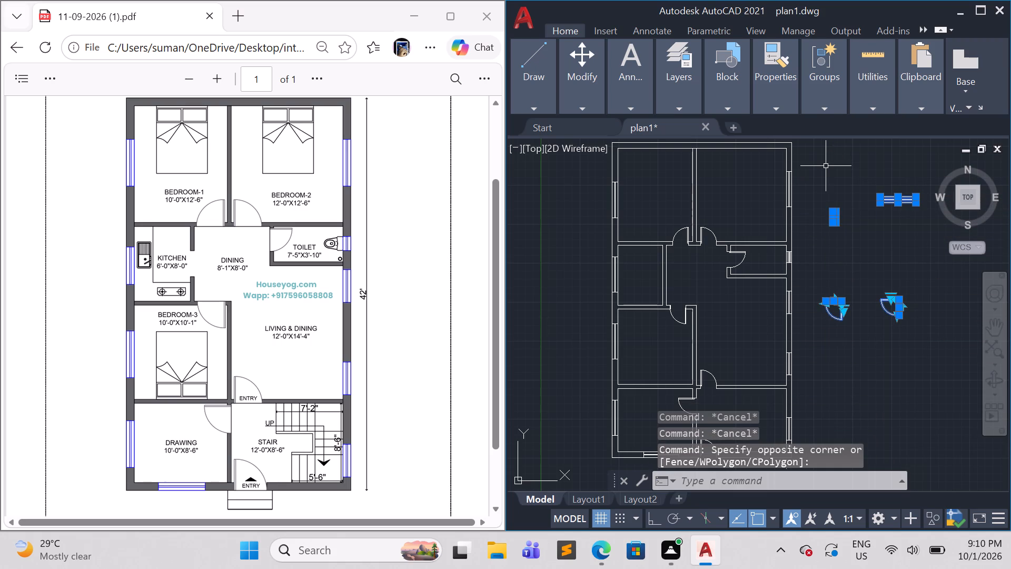
pyautogui.press('e')
pyautogui.press('Return')
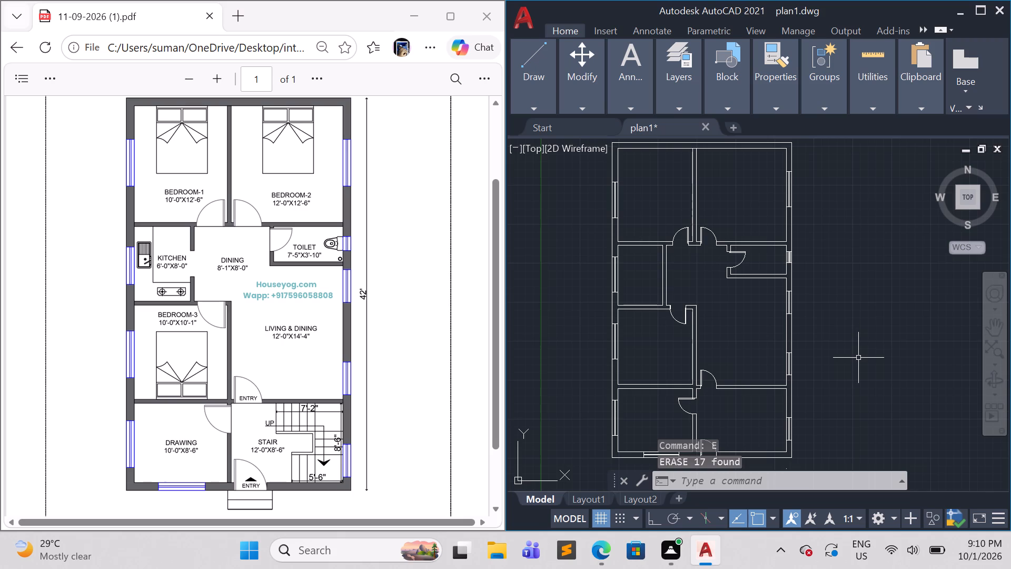
# Draw a three-sided bed outline against Bedroom-1's upper wall with Ortho on, about 5' wide and 6'-3" long.
pyautogui.moveTo(857, 358); pyautogui.dragTo(840, 365, button='middle')
pyautogui.scroll(-1, 824, 330)
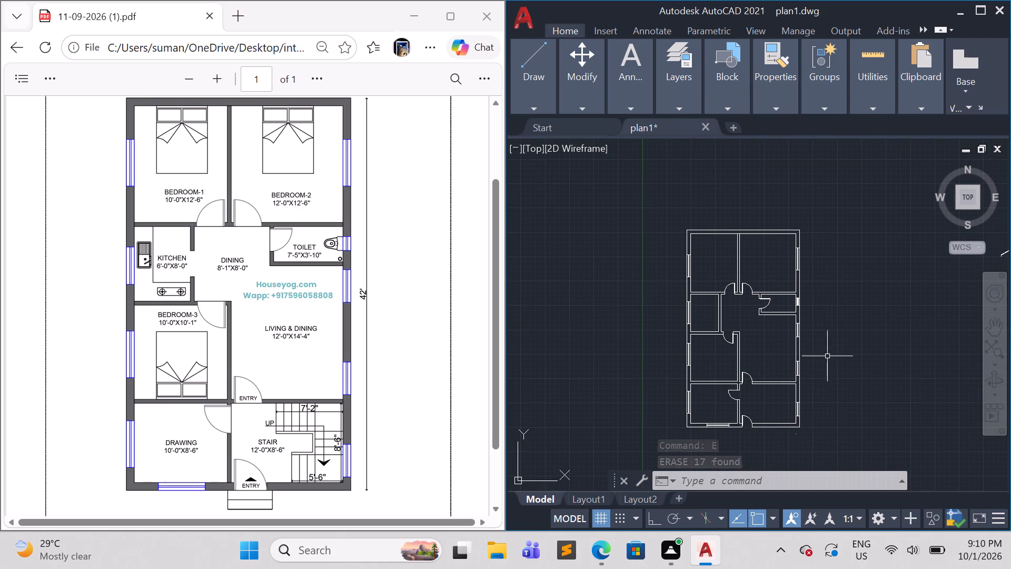
pyautogui.scroll(1, 800, 316)
pyautogui.moveTo(827, 329); pyautogui.dragTo(819, 315, button='middle')
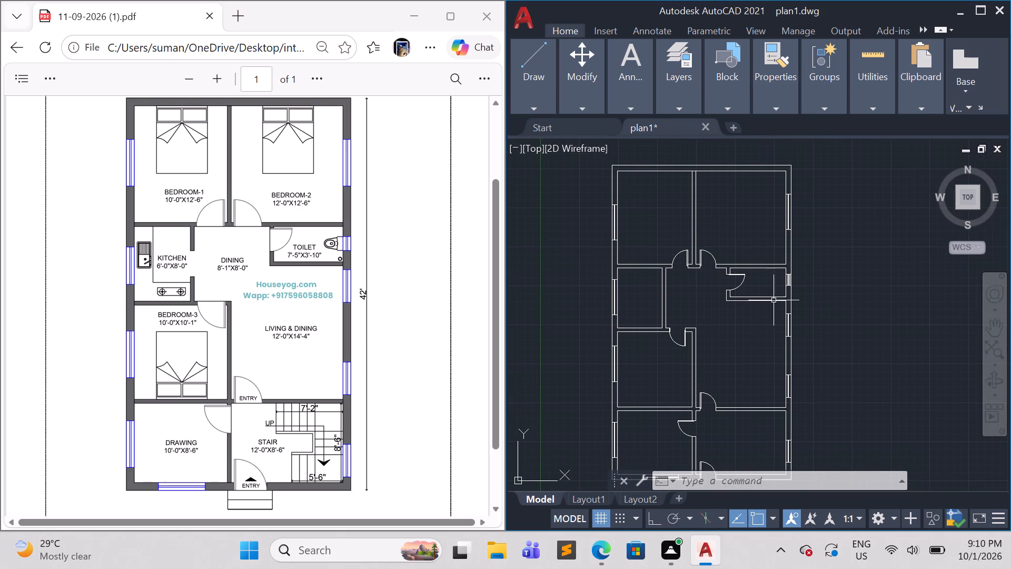
pyautogui.click(537, 107)
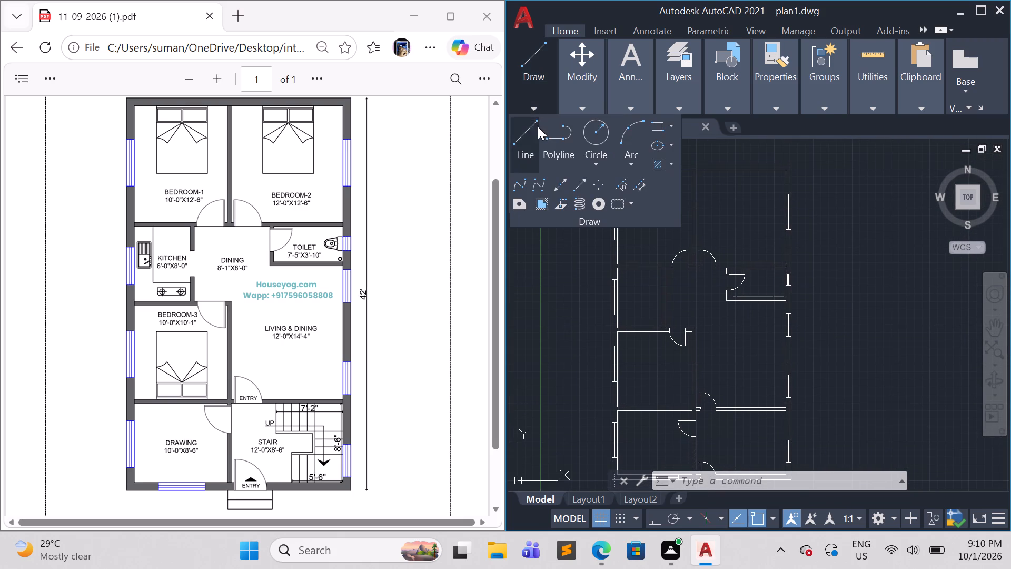
pyautogui.click(525, 131)
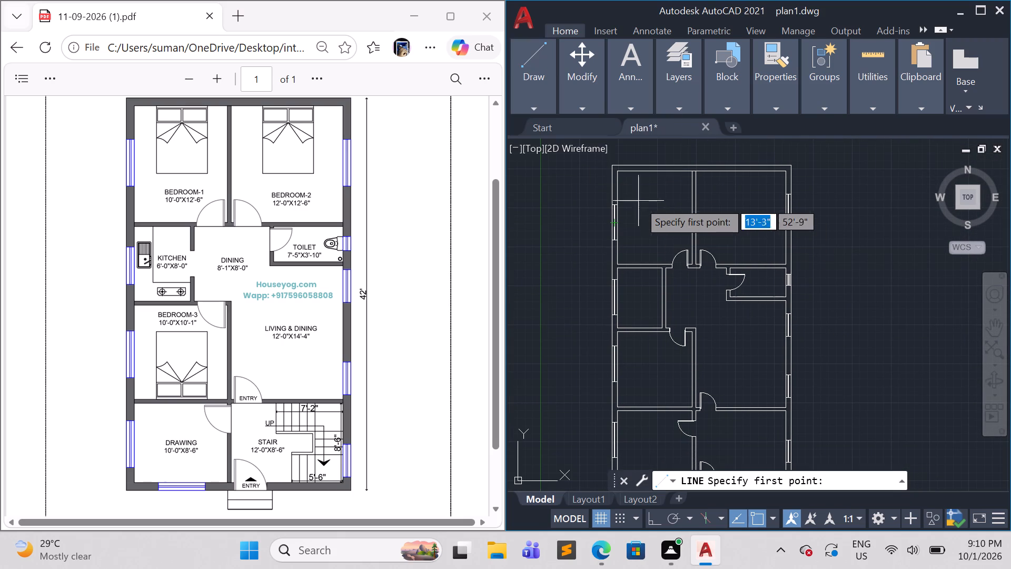
pyautogui.scroll(1, 625, 190)
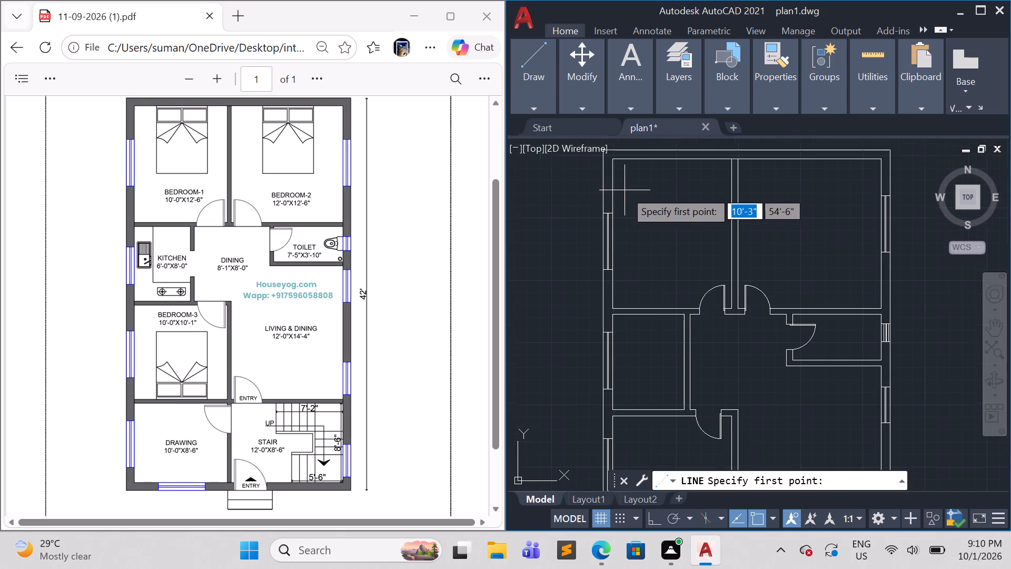
pyautogui.click(639, 161)
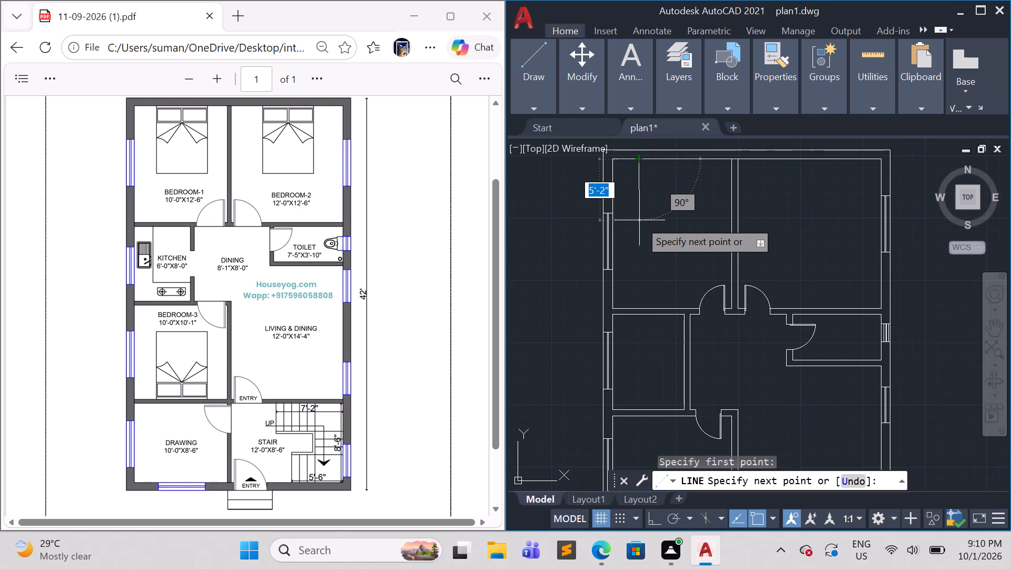
pyautogui.press('F8')
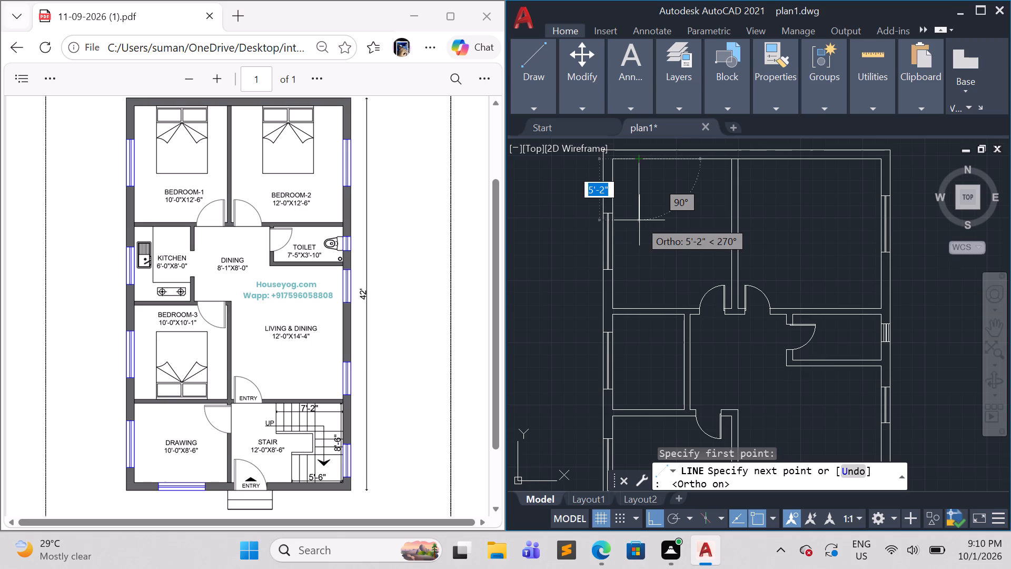
pyautogui.click(639, 232)
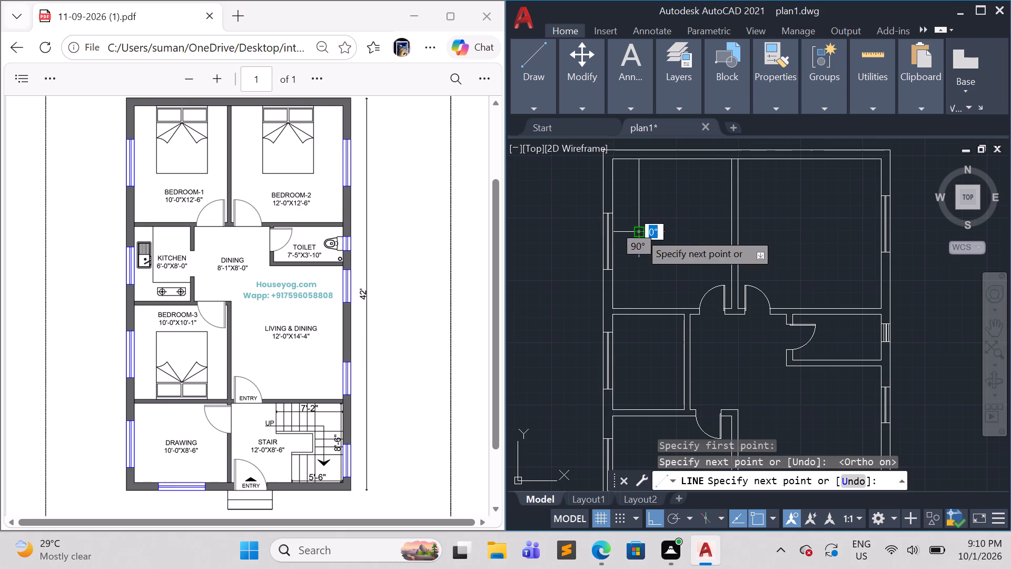
pyautogui.click(698, 231)
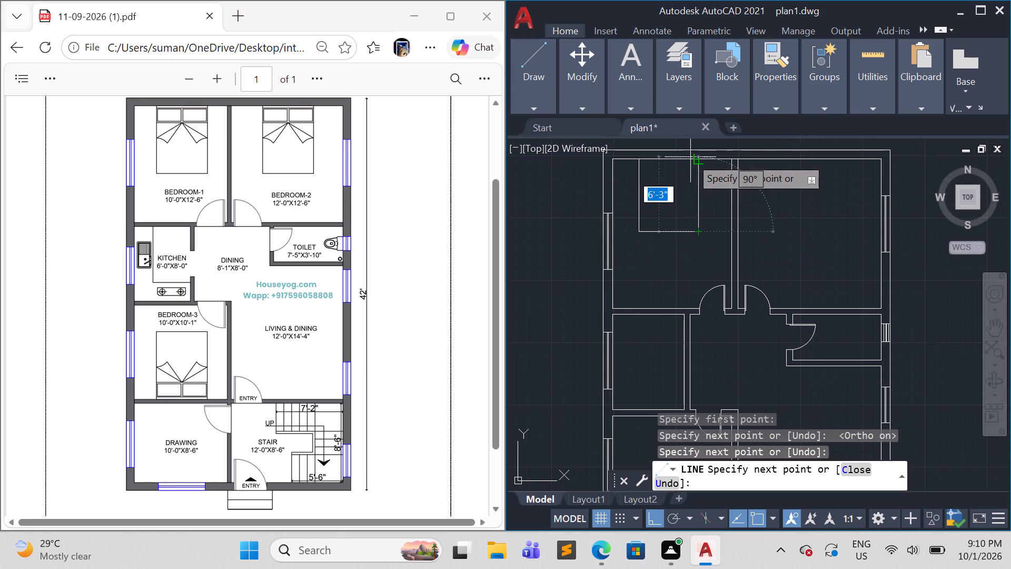
pyautogui.click(690, 157)
pyautogui.press('Escape')
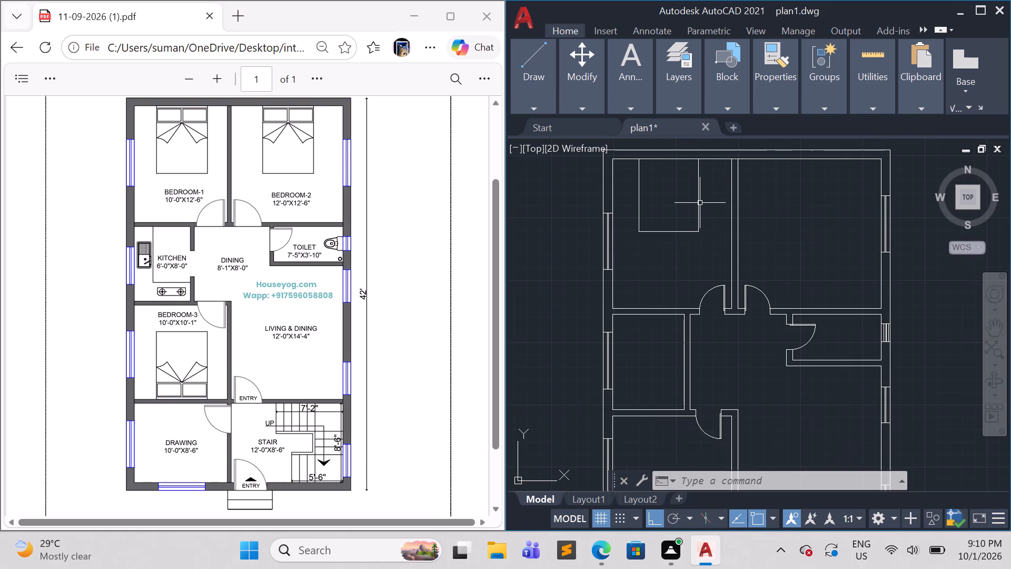
pyautogui.press('Escape')
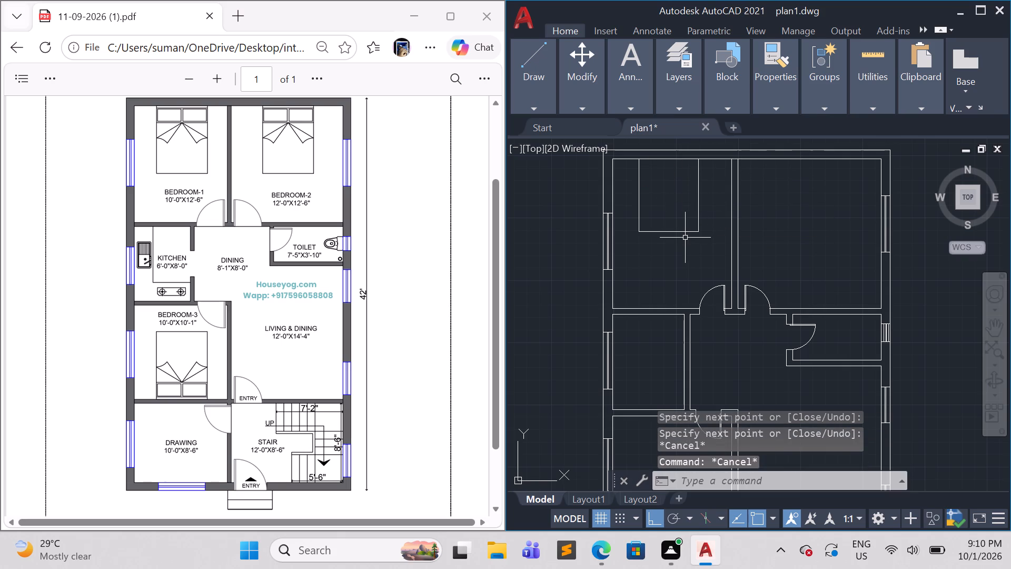
# Offset the three bed outline lines inward by 1".
pyautogui.press('o')
pyautogui.press('Return')
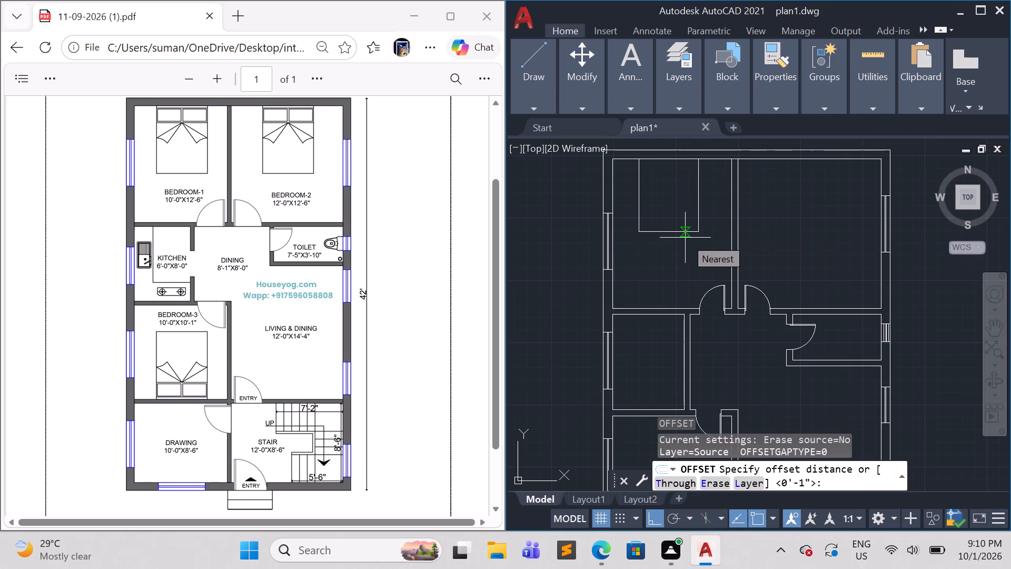
pyautogui.write('1"')
pyautogui.press('Return')
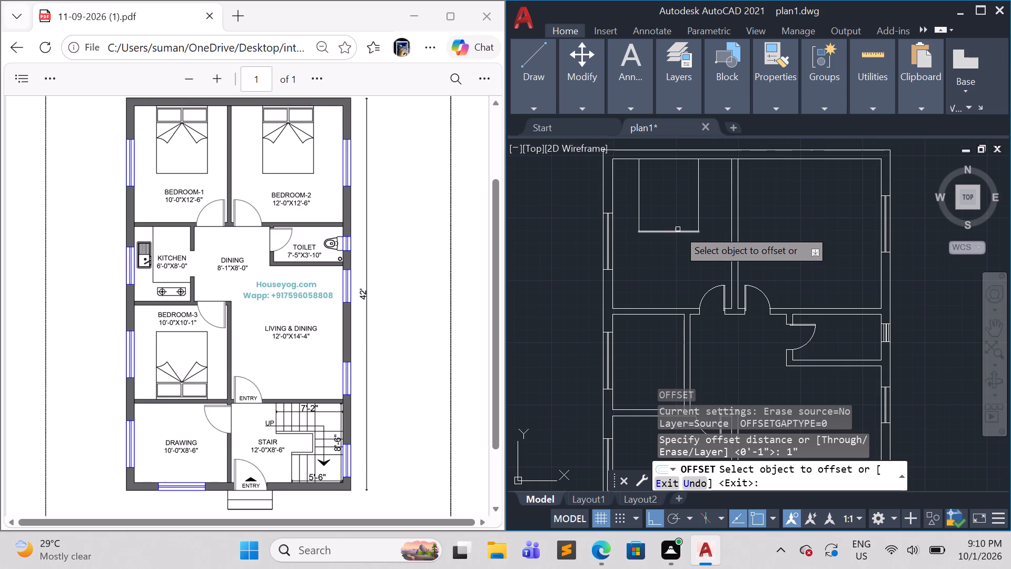
pyautogui.click(678, 232)
pyautogui.click(676, 217)
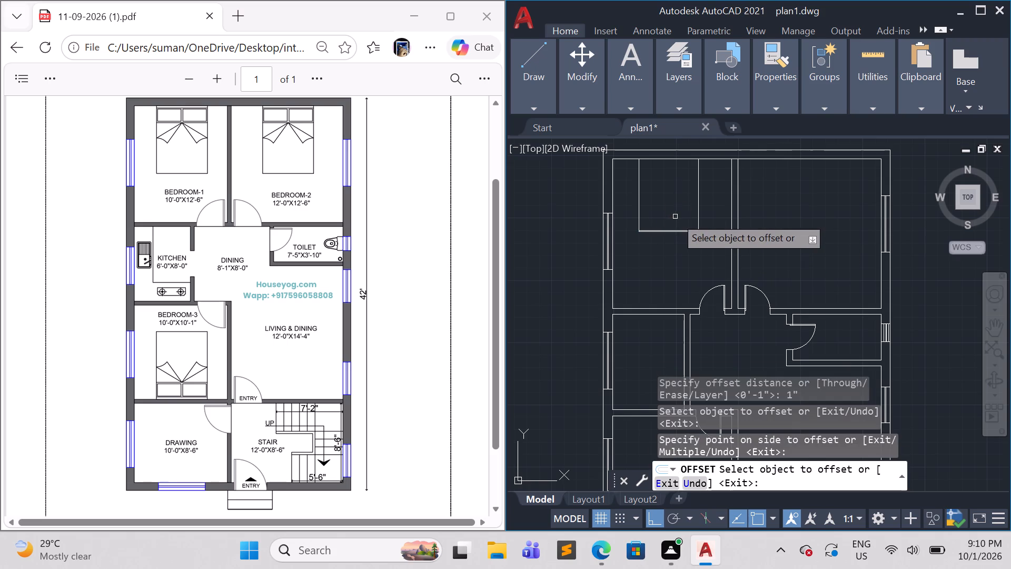
pyautogui.click(640, 204)
pyautogui.click(652, 203)
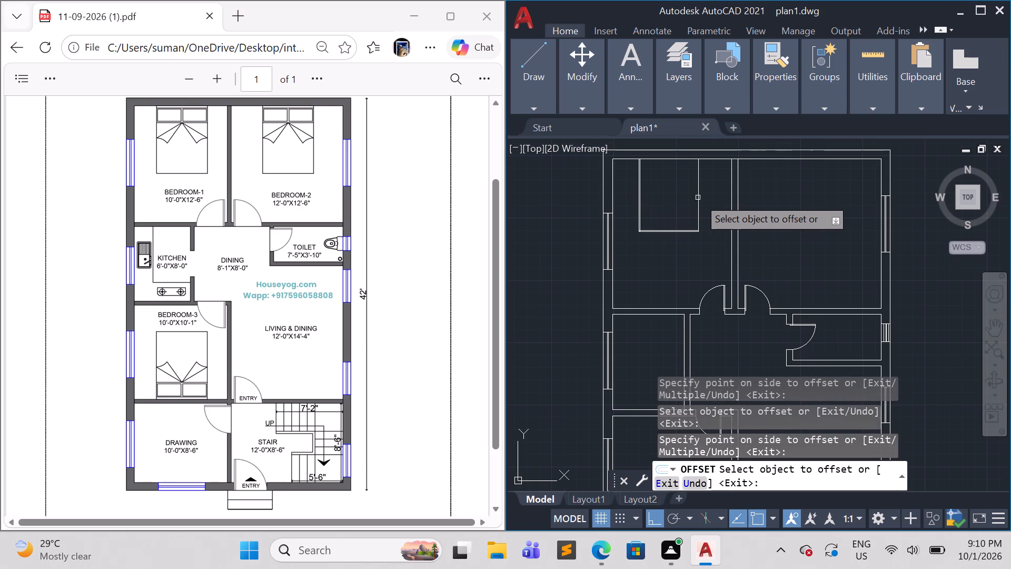
pyautogui.click(701, 198)
pyautogui.click(699, 201)
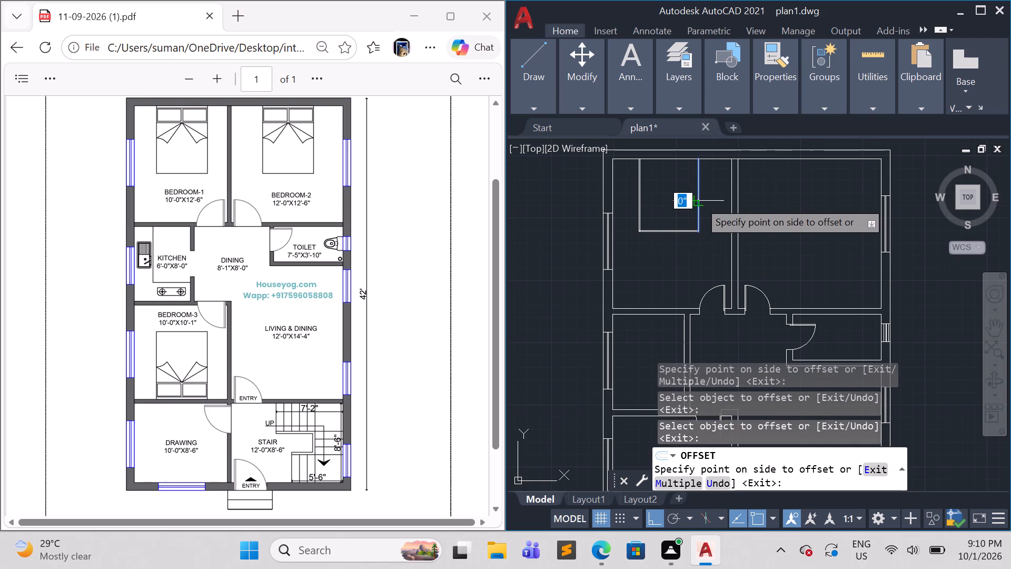
pyautogui.click(675, 204)
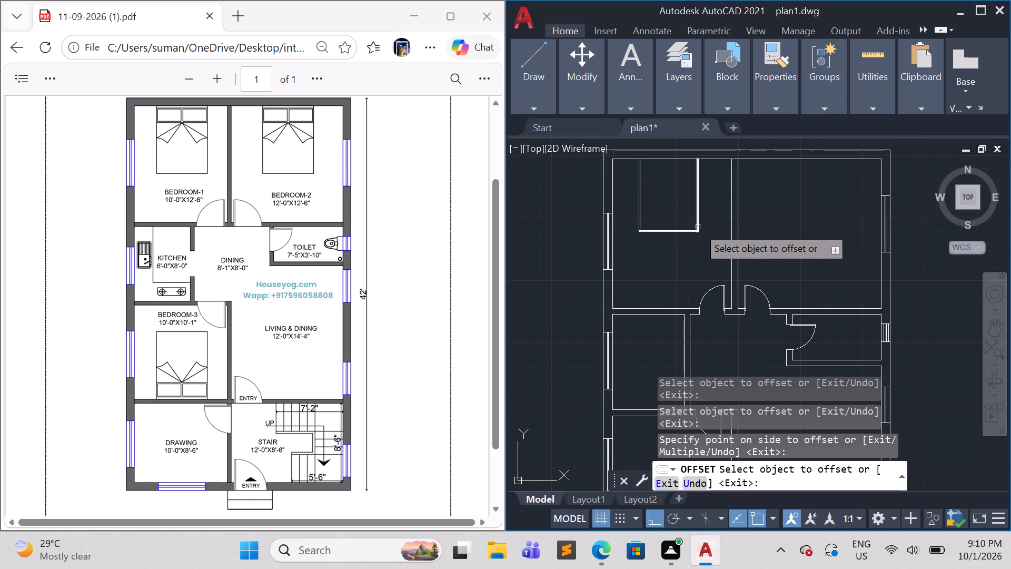
pyautogui.press('Escape')
pyautogui.press('Escape')
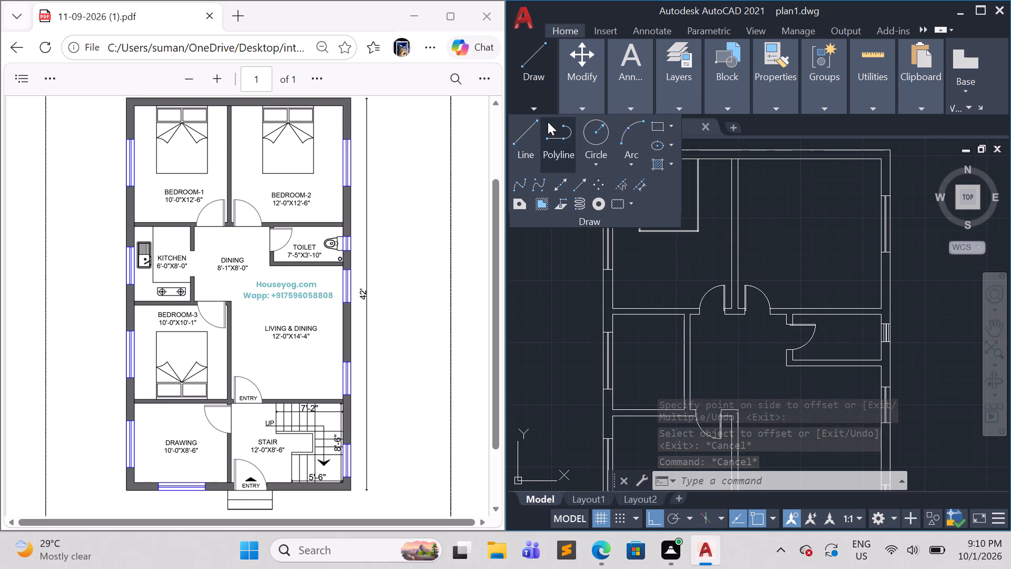
# Draw a pillow-area rectangle about 1'-8" deep across the bed's inner width, starting at the wall.
pyautogui.click(659, 126)
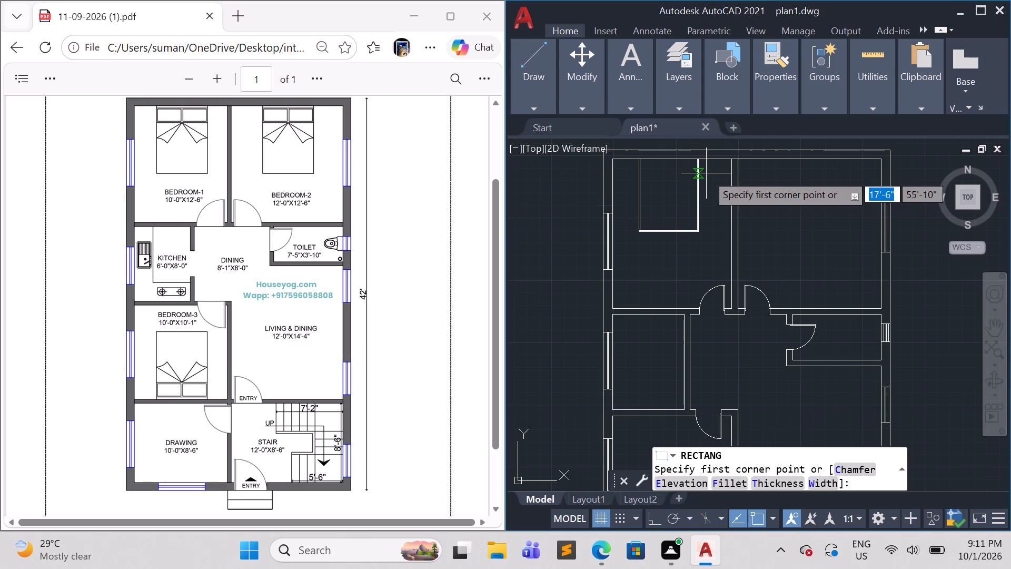
pyautogui.scroll(1, 657, 178)
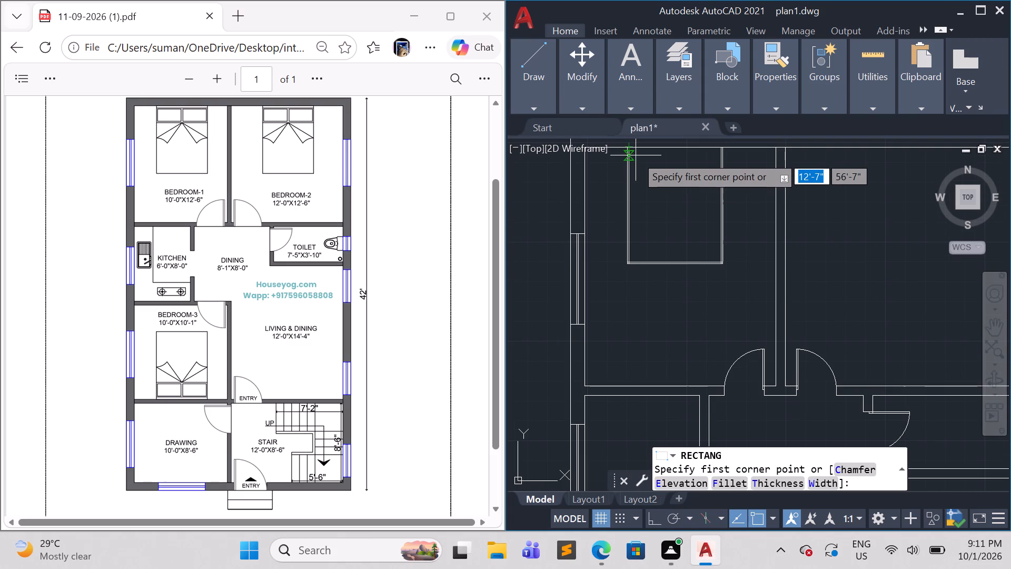
pyautogui.scroll(1, 636, 156)
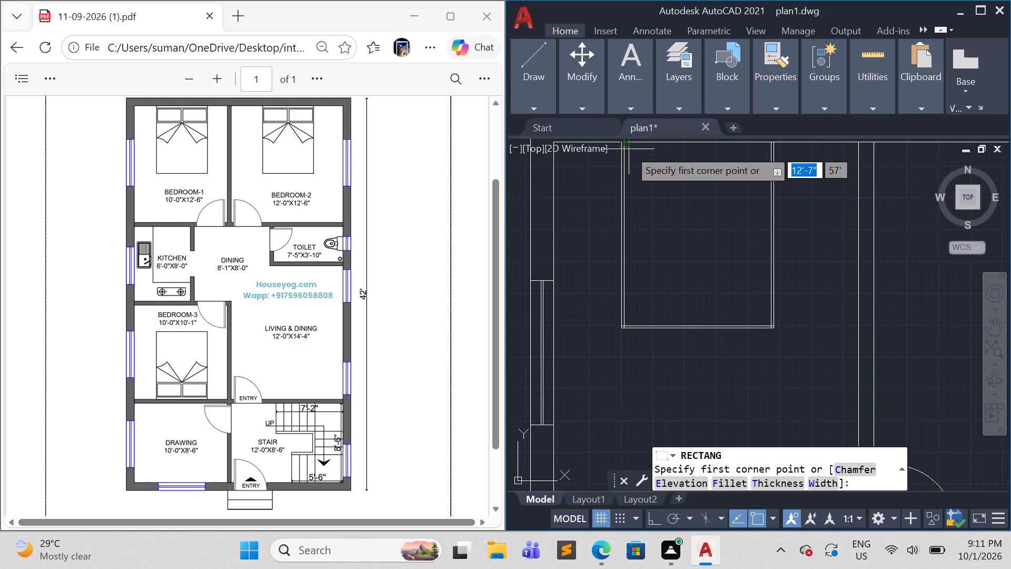
pyautogui.click(629, 149)
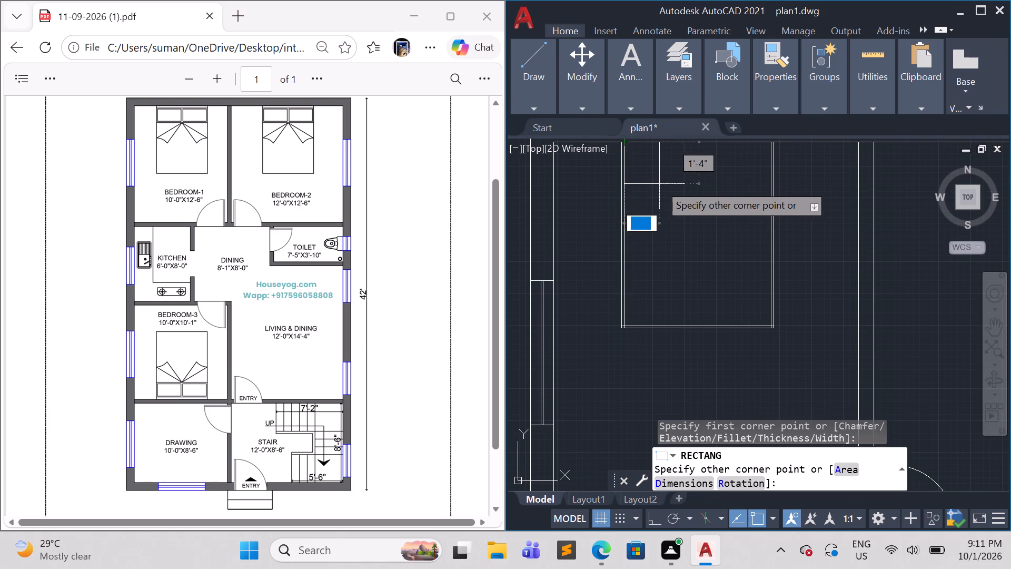
pyautogui.click(771, 197)
pyautogui.scroll(-3, 771, 208)
pyautogui.scroll(3, 780, 206)
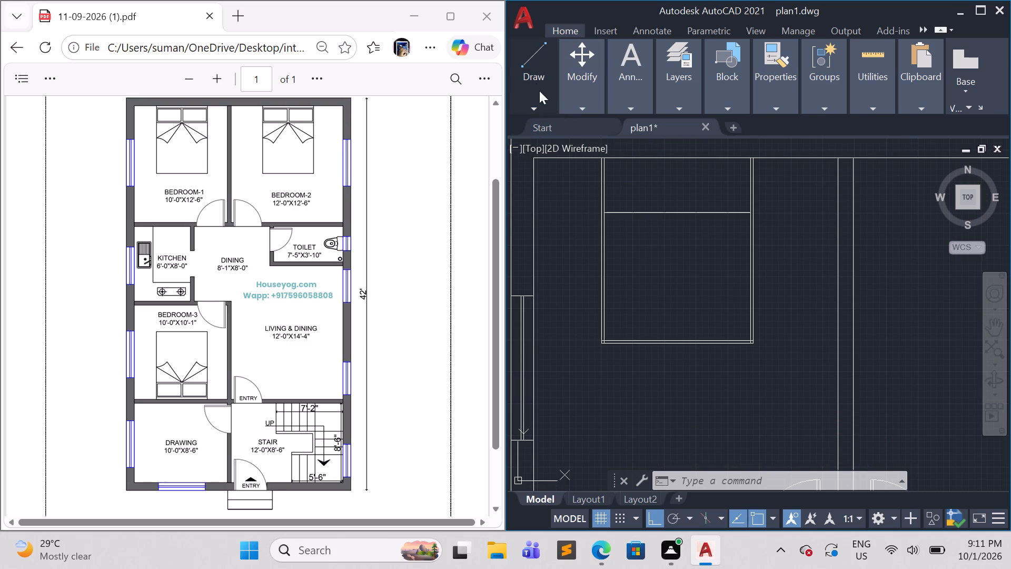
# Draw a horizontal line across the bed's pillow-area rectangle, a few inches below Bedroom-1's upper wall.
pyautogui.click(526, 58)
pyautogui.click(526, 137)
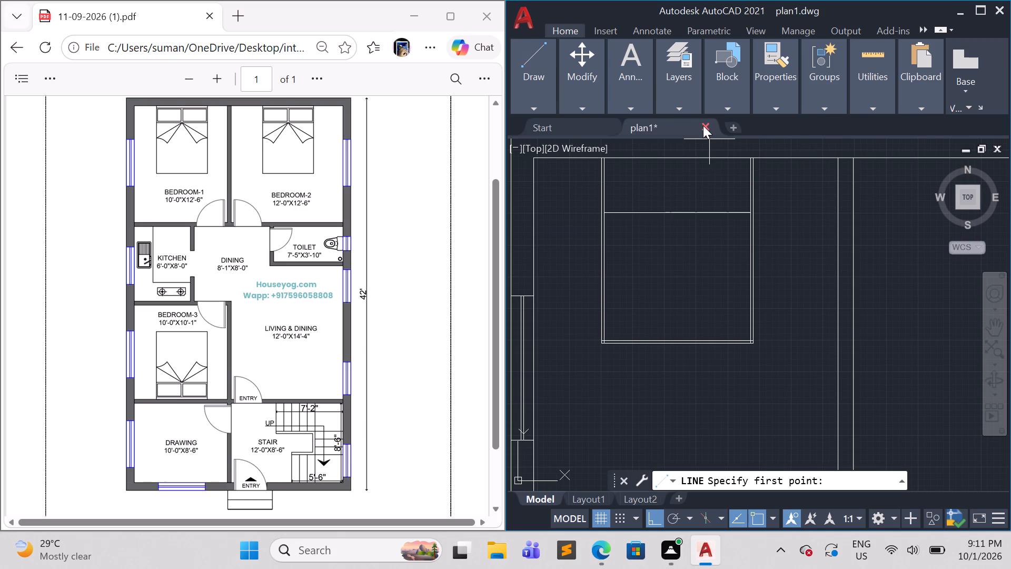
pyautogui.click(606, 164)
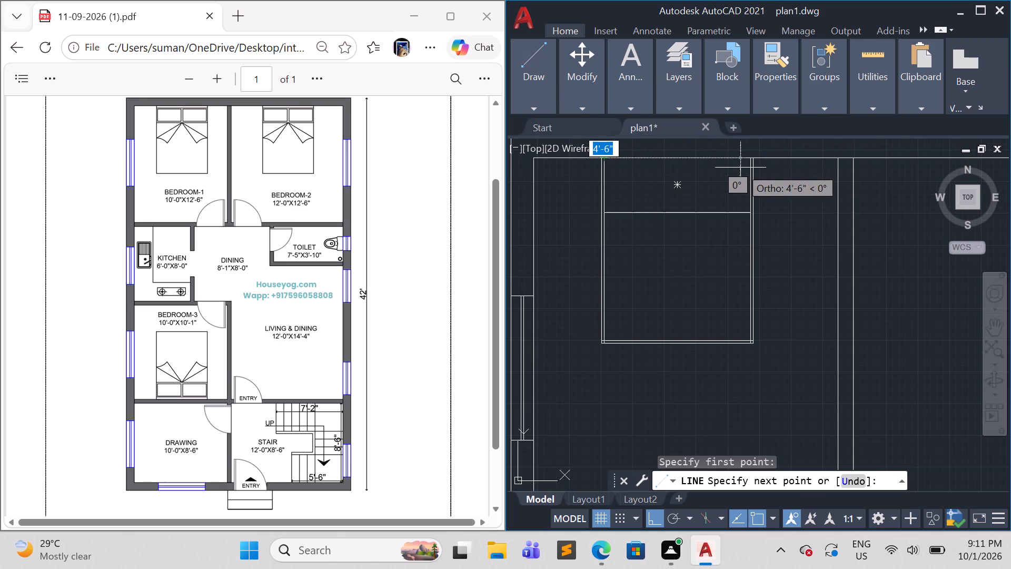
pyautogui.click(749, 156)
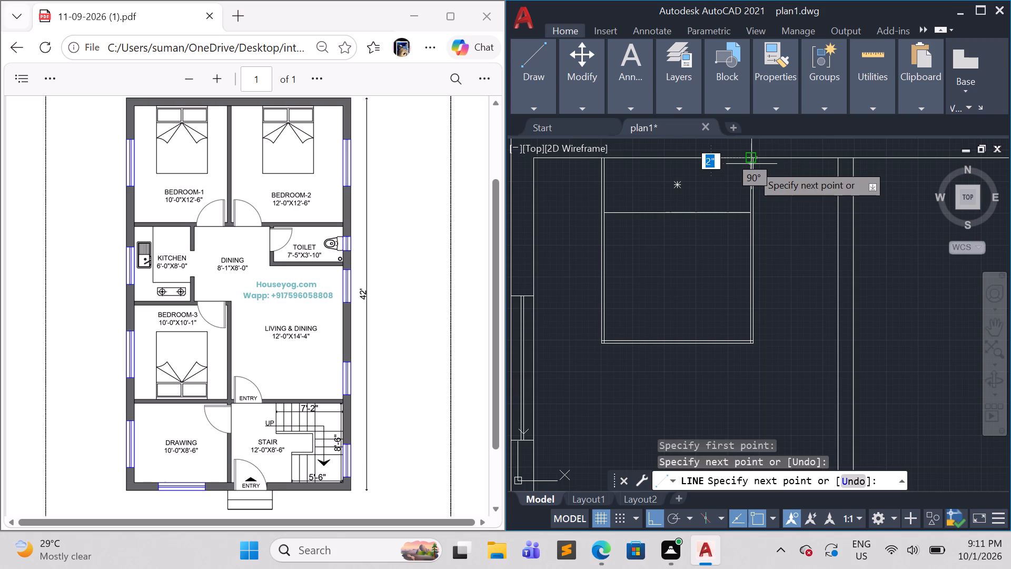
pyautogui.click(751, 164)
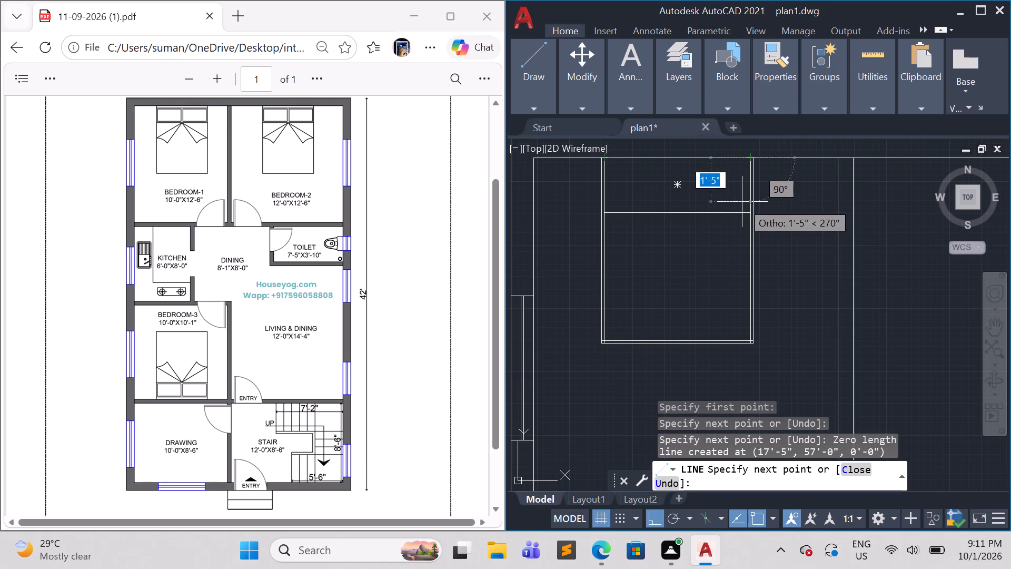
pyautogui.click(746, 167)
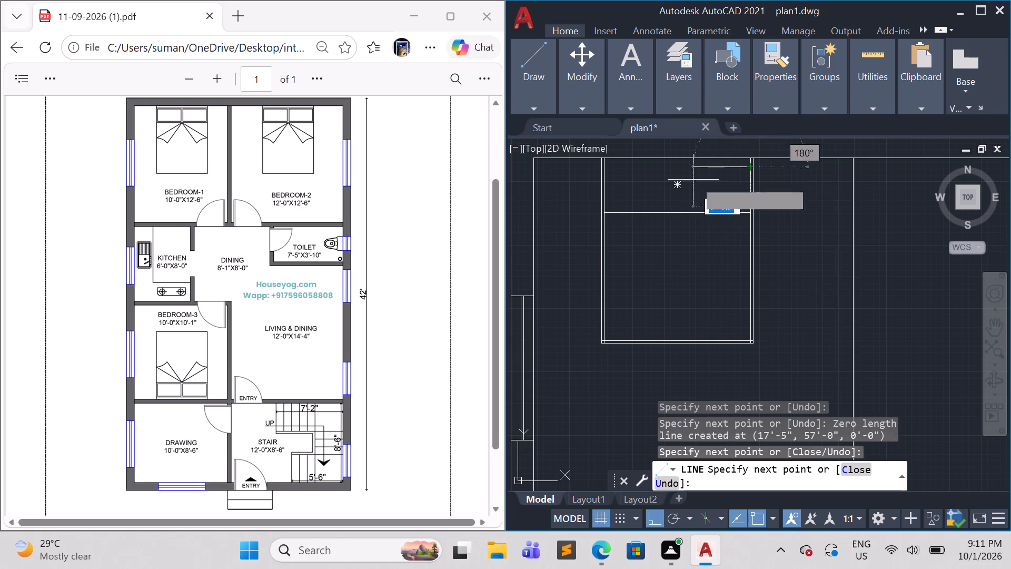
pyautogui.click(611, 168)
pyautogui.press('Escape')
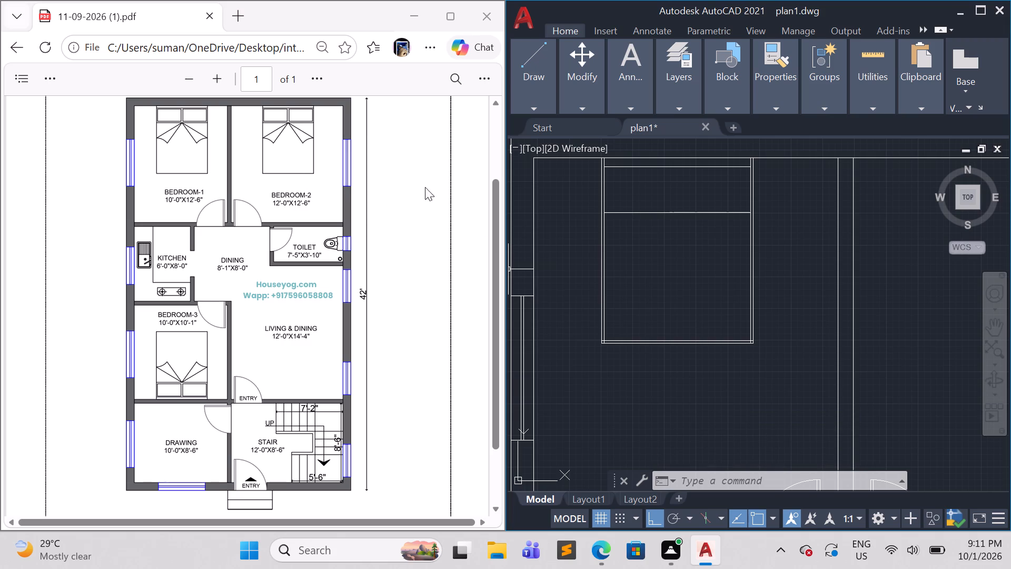
# Offset the pillow-area rectangle inward by 2".
pyautogui.click(666, 213)
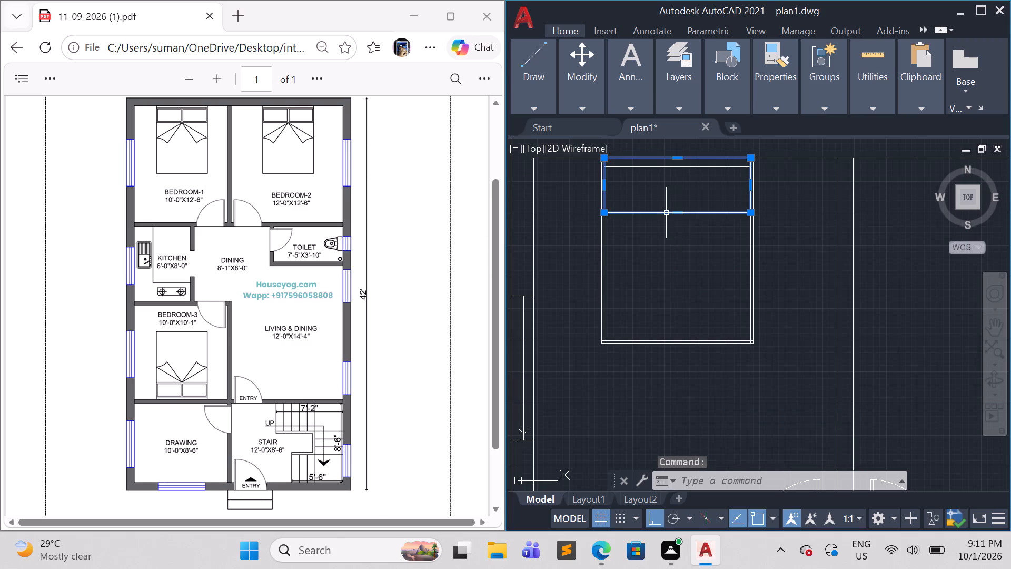
pyautogui.press('o')
pyautogui.press('Return')
pyautogui.write('2"')
pyautogui.press('Return')
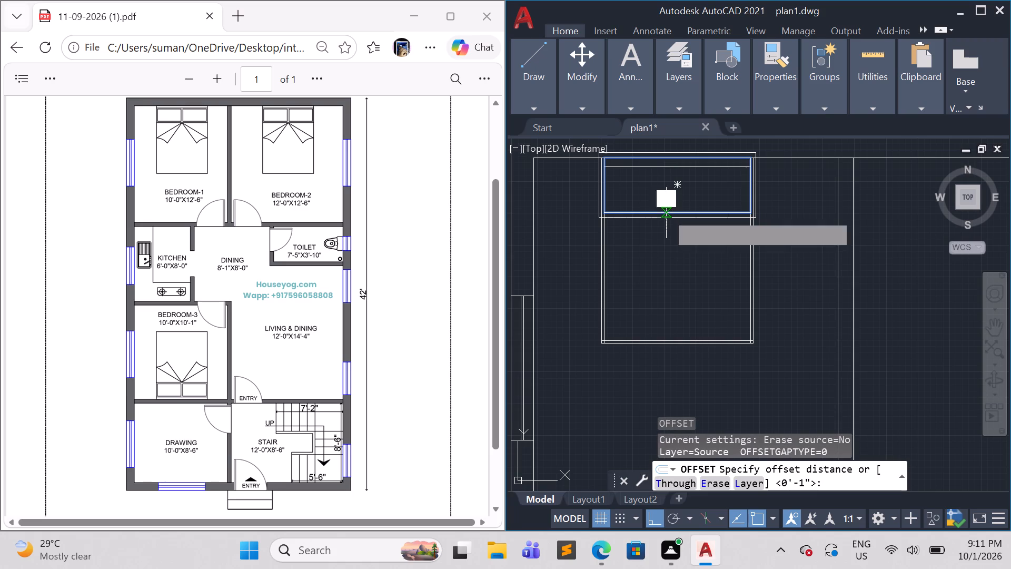
pyautogui.click(663, 195)
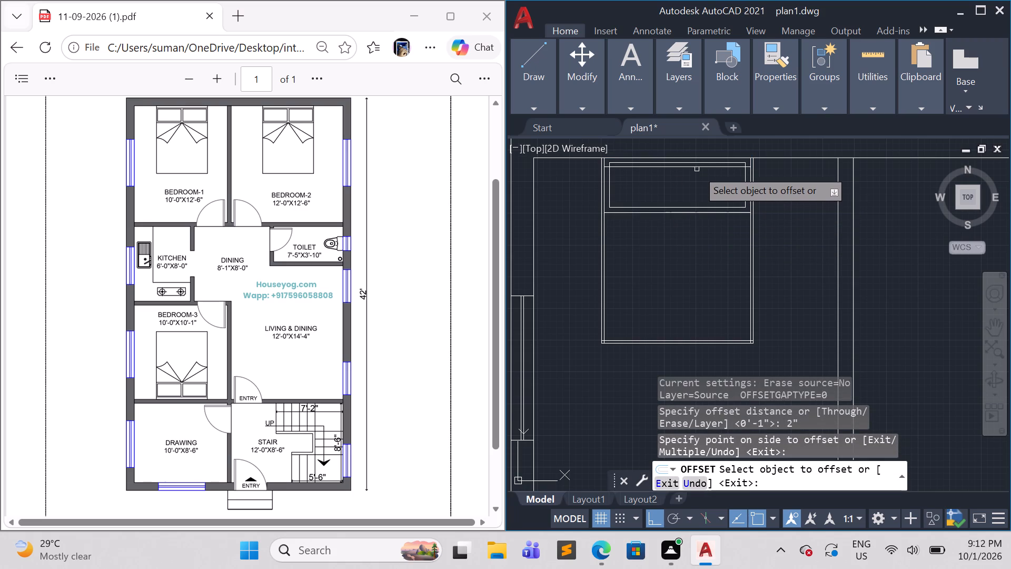
pyautogui.click(696, 169)
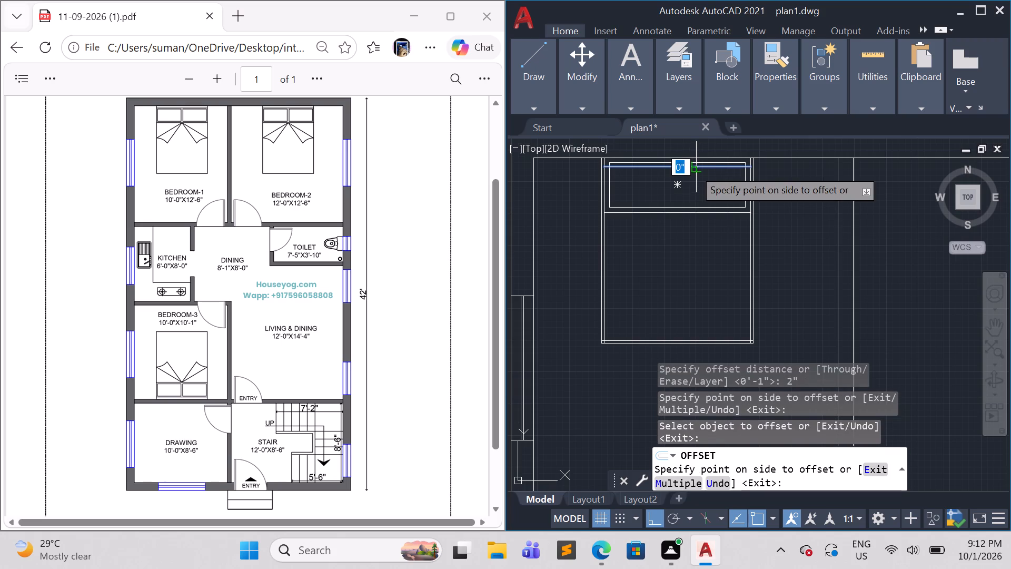
pyautogui.press('e')
pyautogui.press('Return')
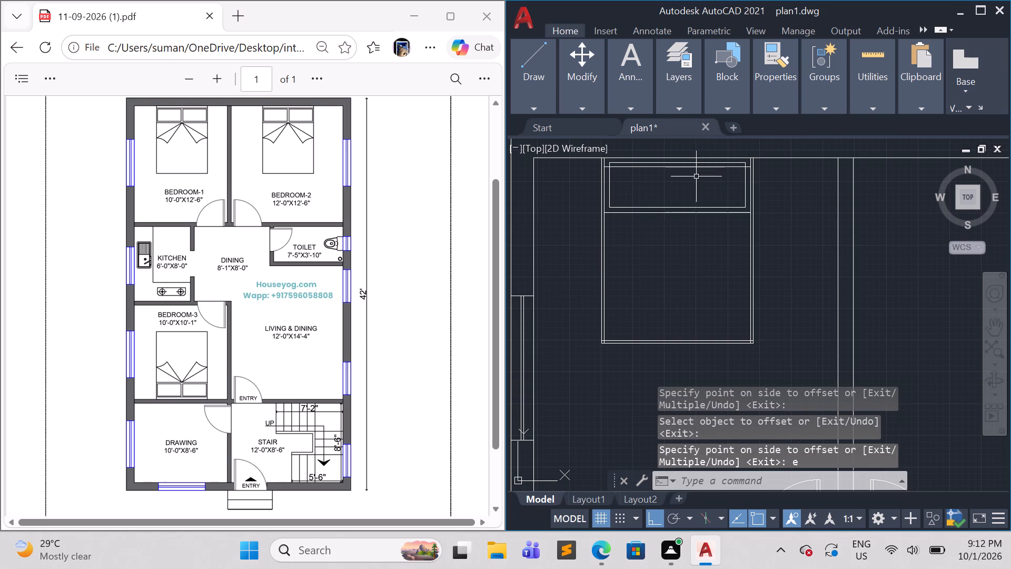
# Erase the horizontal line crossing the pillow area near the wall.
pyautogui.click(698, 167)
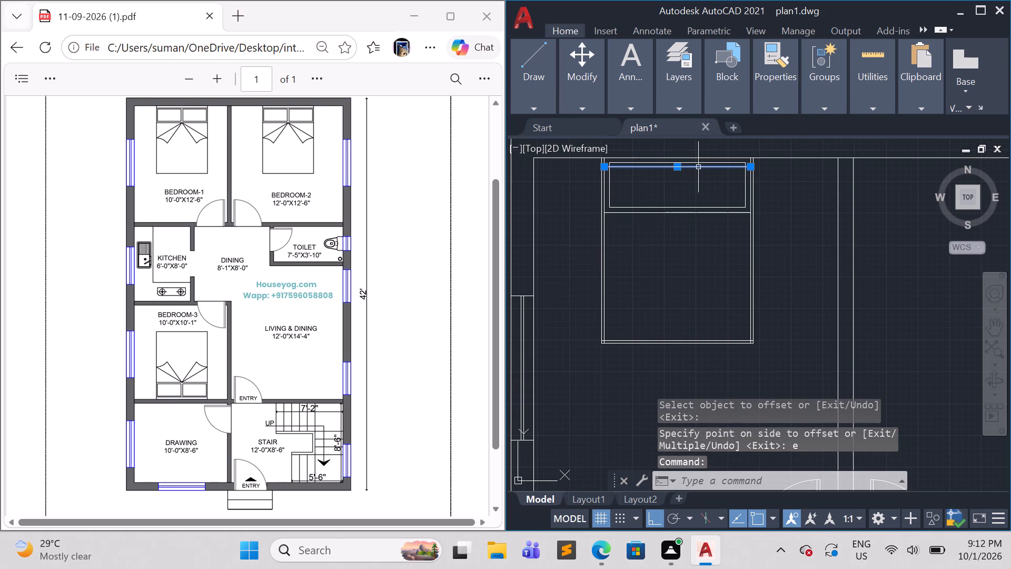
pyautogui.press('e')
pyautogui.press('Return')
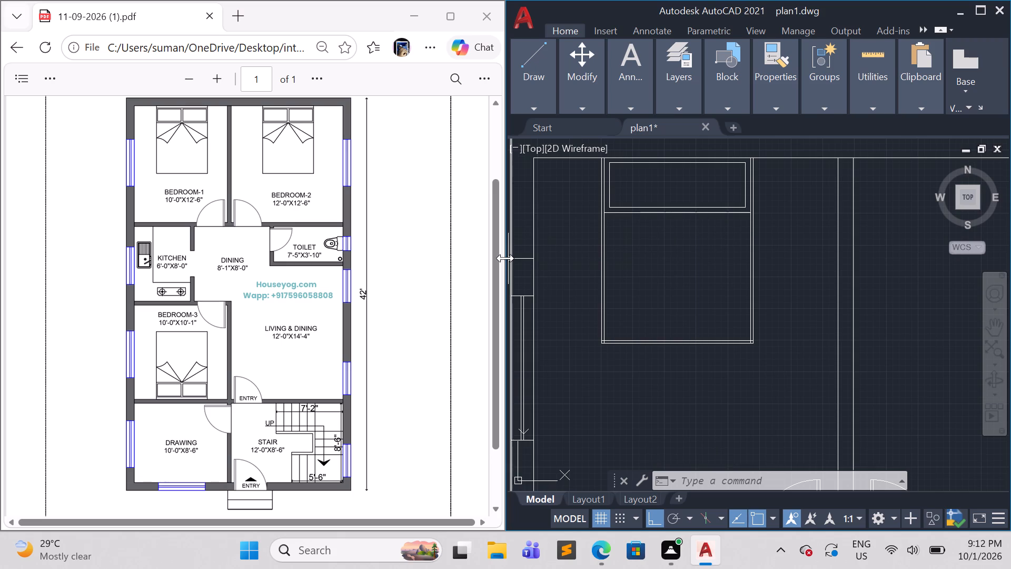
# Draw a pillow rectangle about 1'-10" wide, starting 2" in from the inner rectangle's upper-left corner both ways and reaching its lower edge.
pyautogui.click(534, 107)
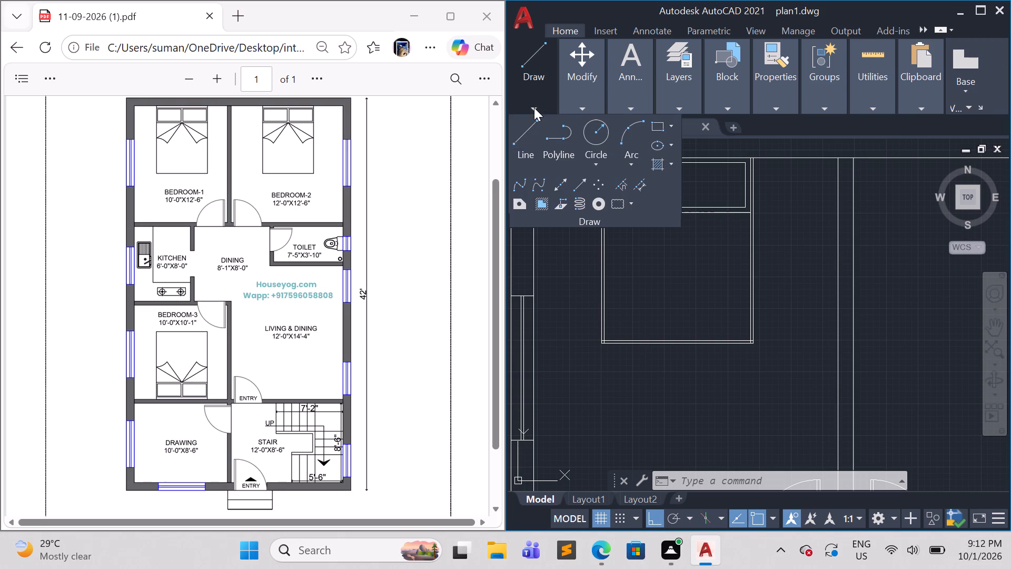
pyautogui.click(528, 130)
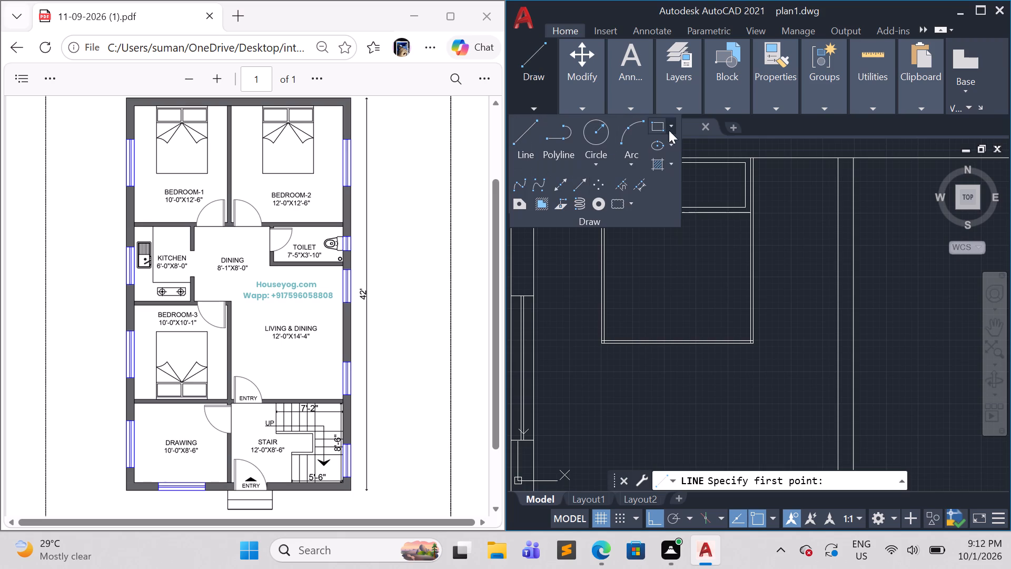
pyautogui.click(663, 120)
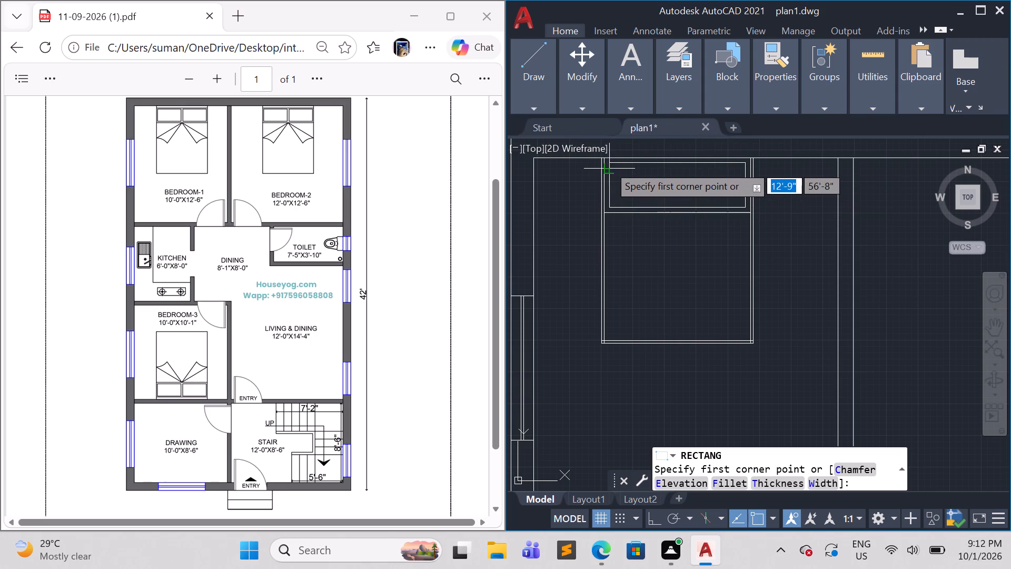
pyautogui.scroll(1, 608, 165)
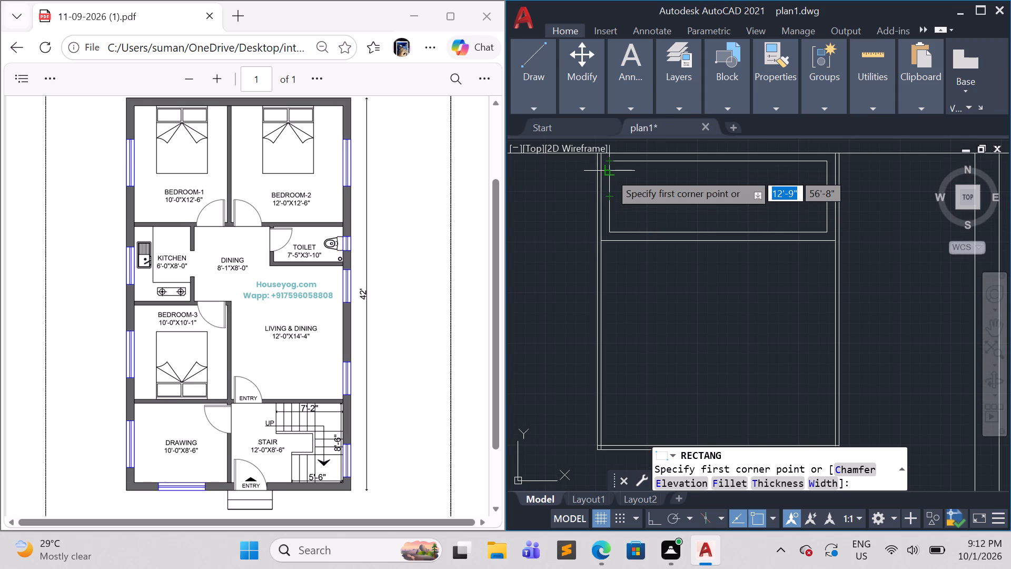
pyautogui.write('tk')
pyautogui.press('Return')
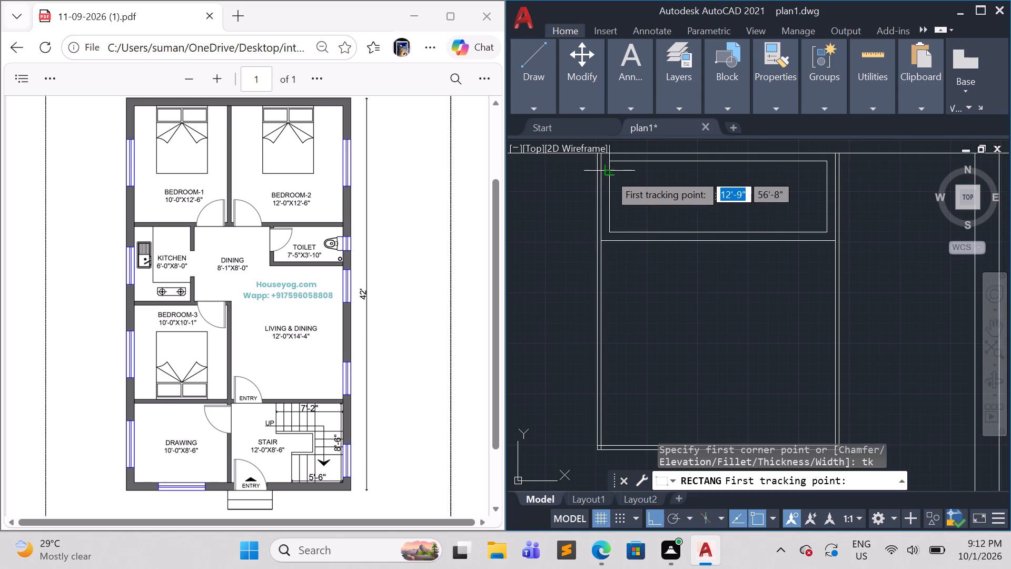
pyautogui.click(608, 164)
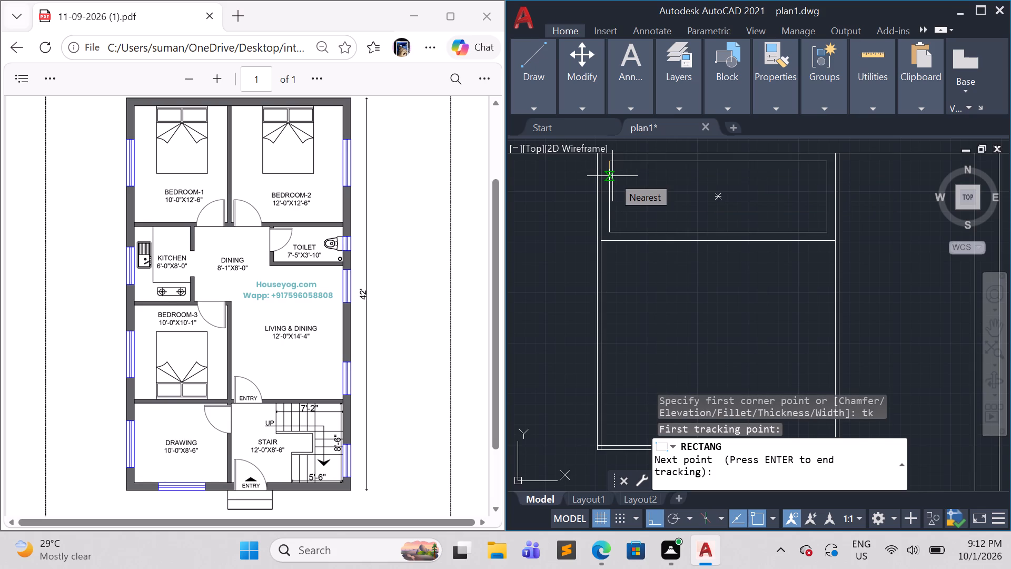
pyautogui.press('2')
pyautogui.hotkey('shift', '"')
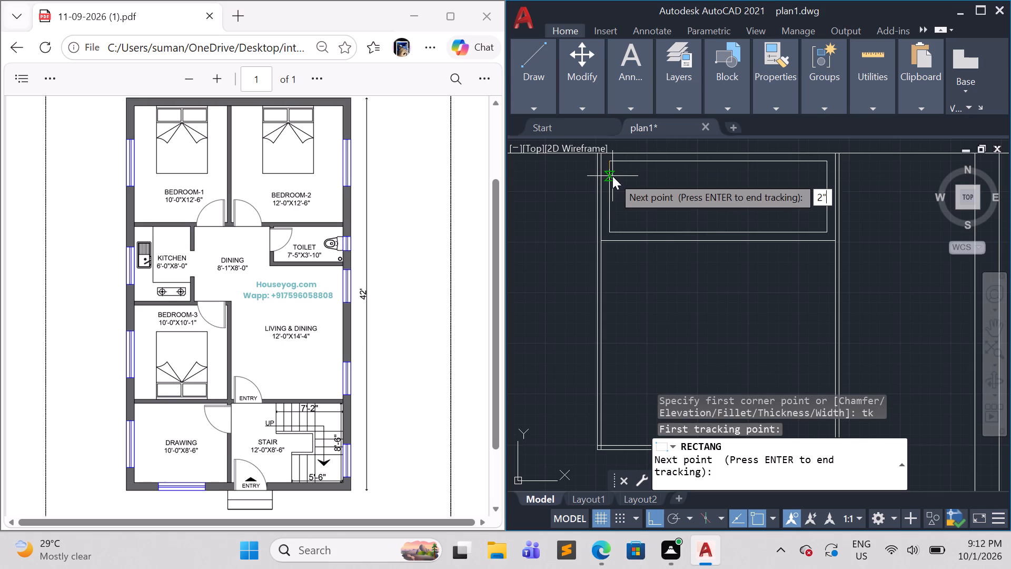
pyautogui.press('Return')
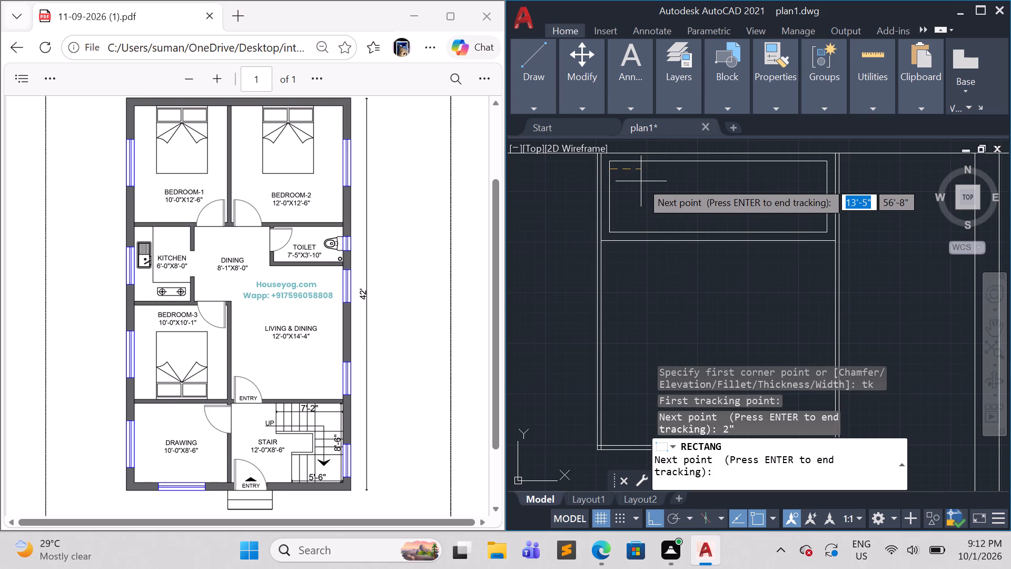
pyautogui.press('2')
pyautogui.hotkey('shift', '"')
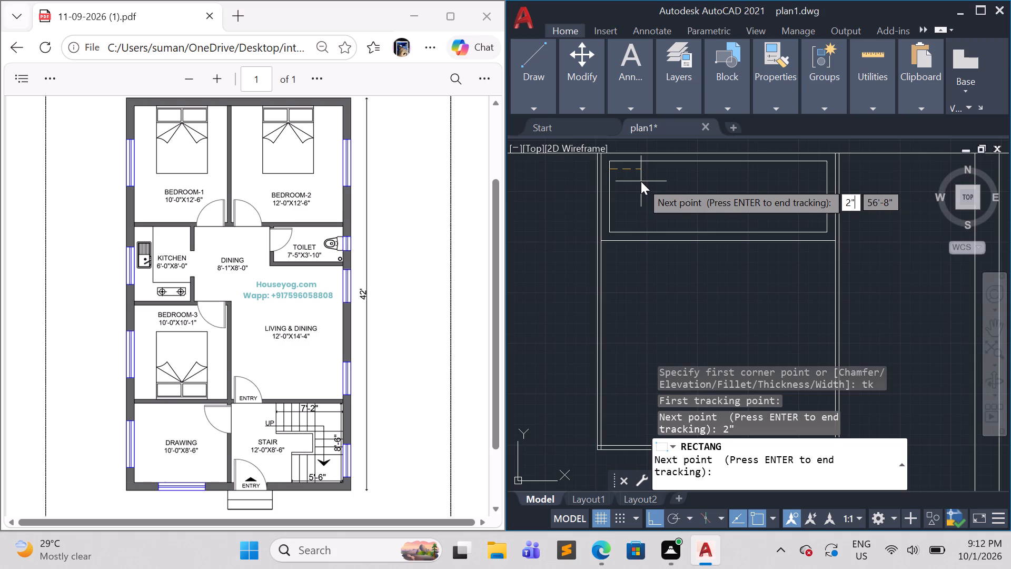
pyautogui.press('Return')
pyautogui.press('Return')
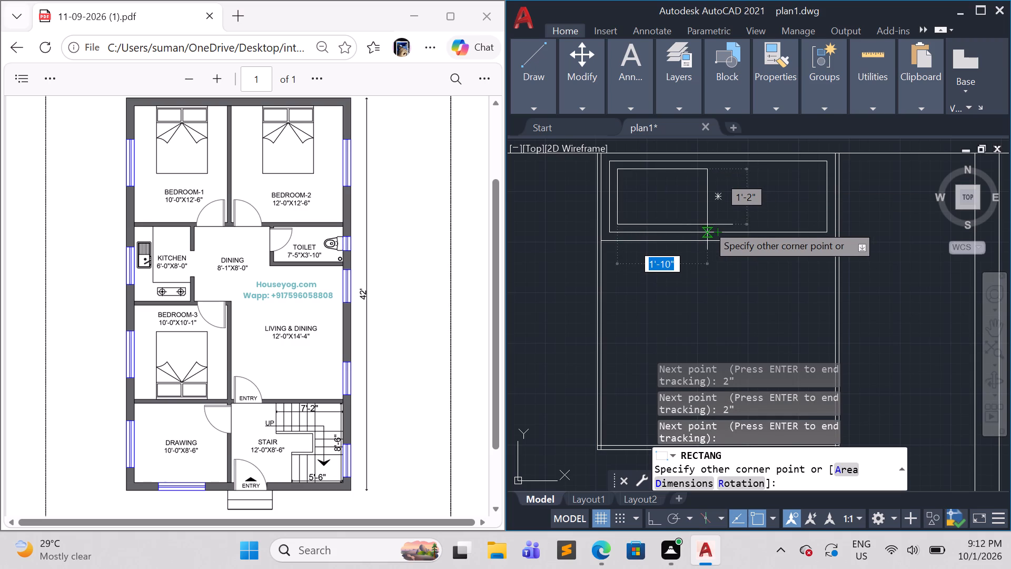
pyautogui.click(710, 225)
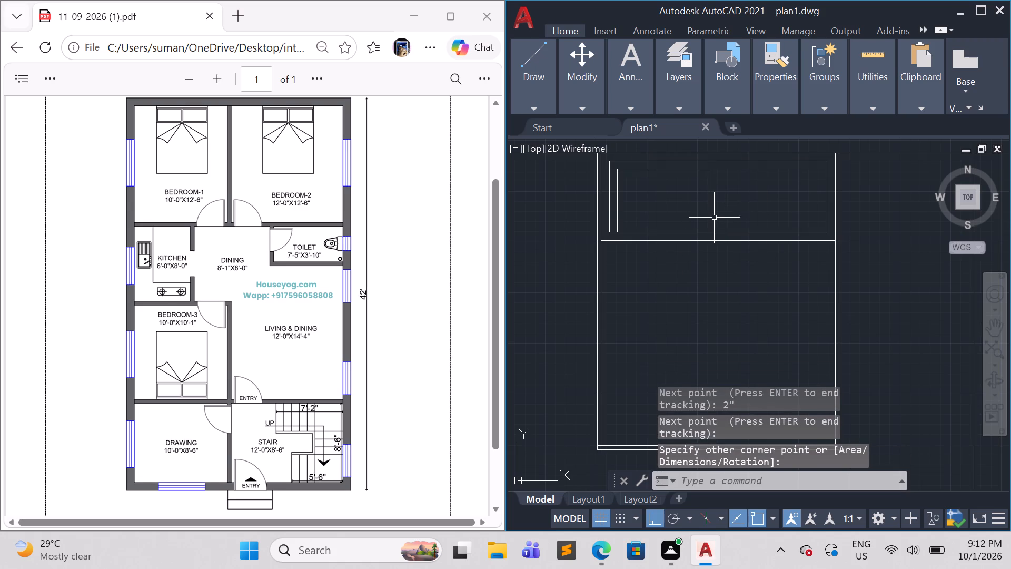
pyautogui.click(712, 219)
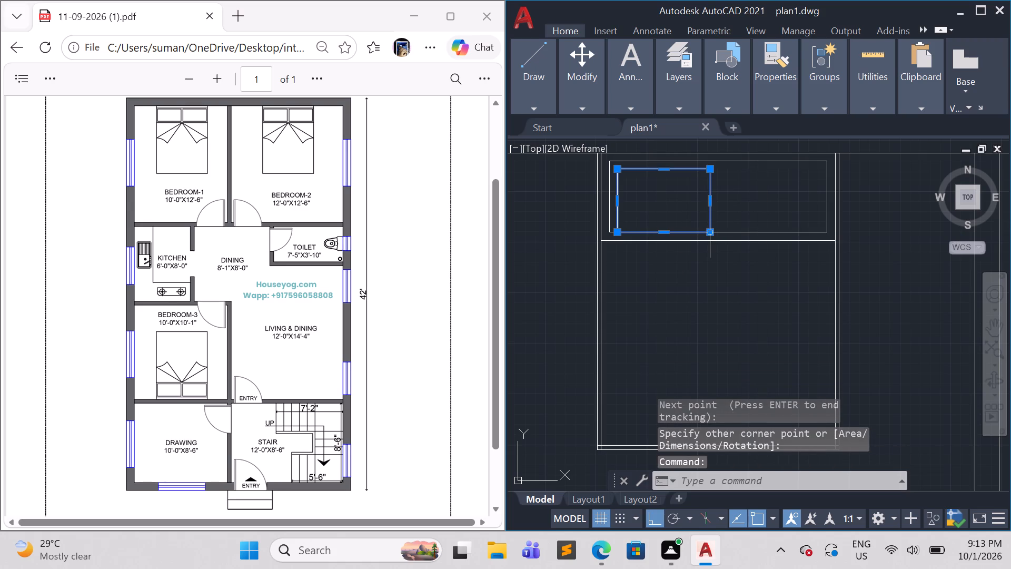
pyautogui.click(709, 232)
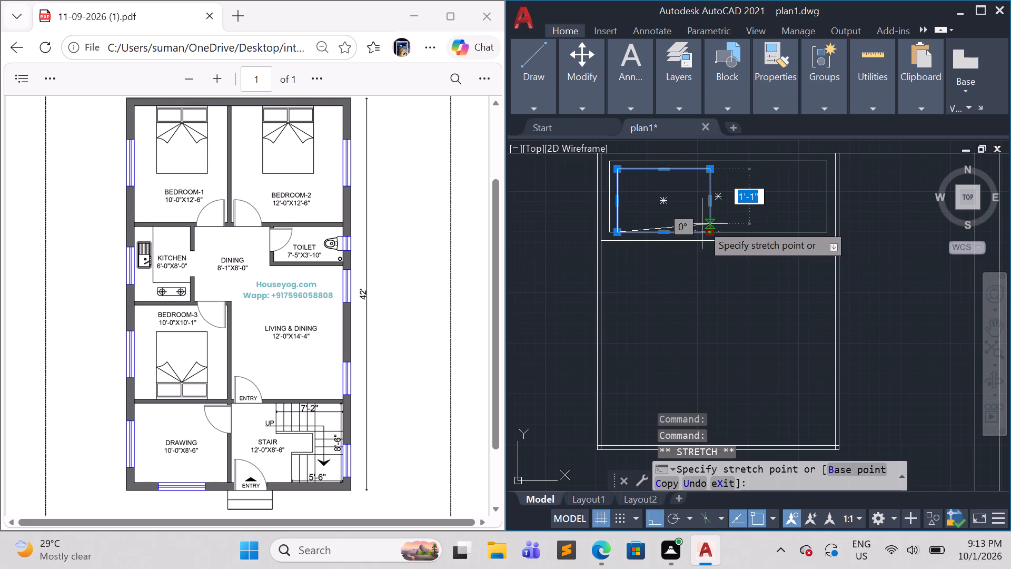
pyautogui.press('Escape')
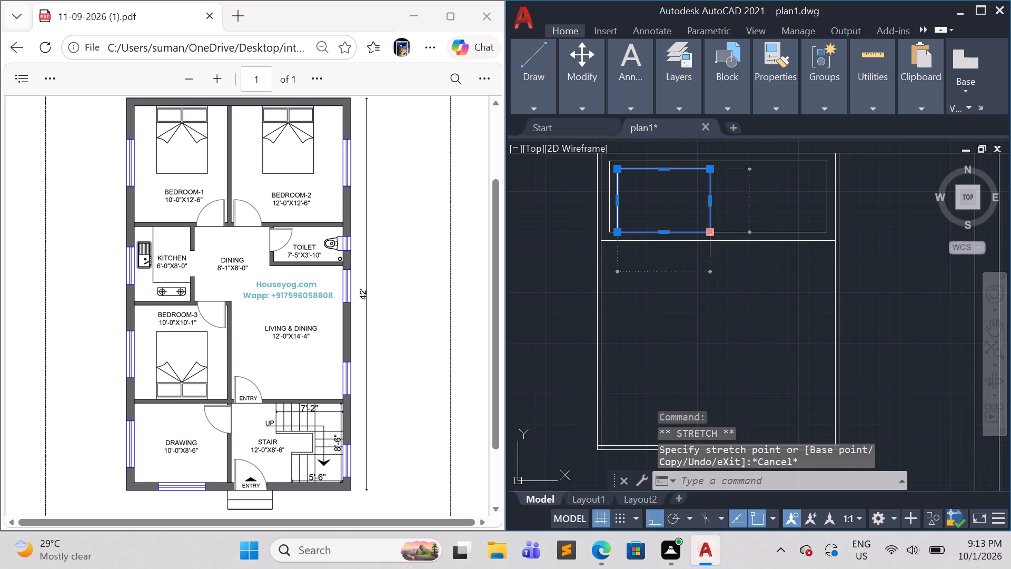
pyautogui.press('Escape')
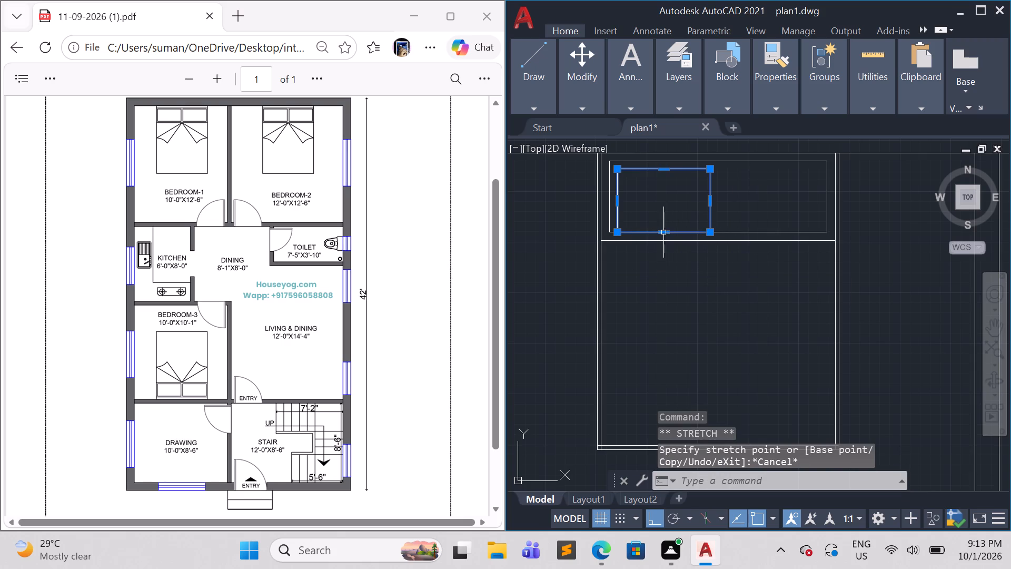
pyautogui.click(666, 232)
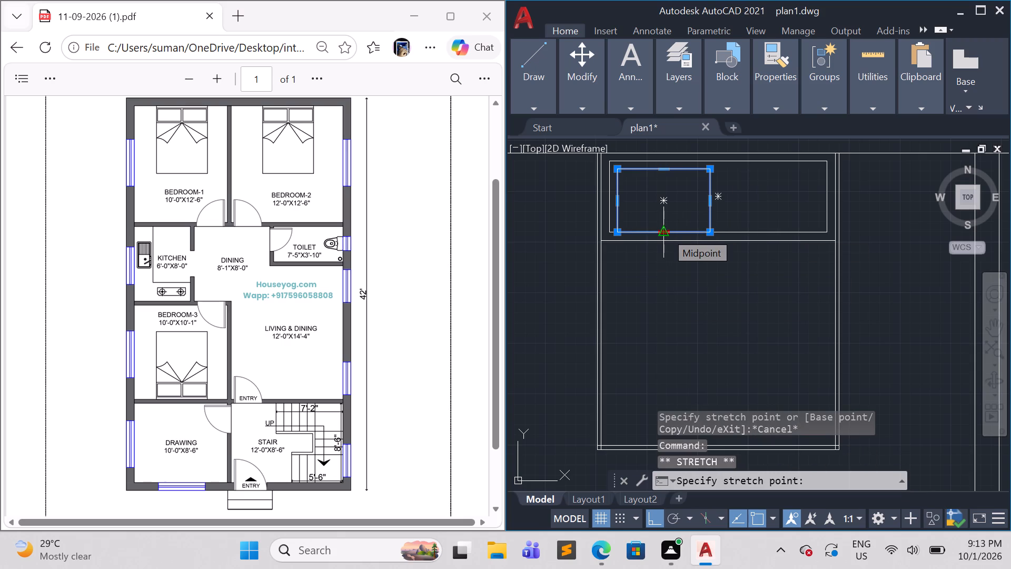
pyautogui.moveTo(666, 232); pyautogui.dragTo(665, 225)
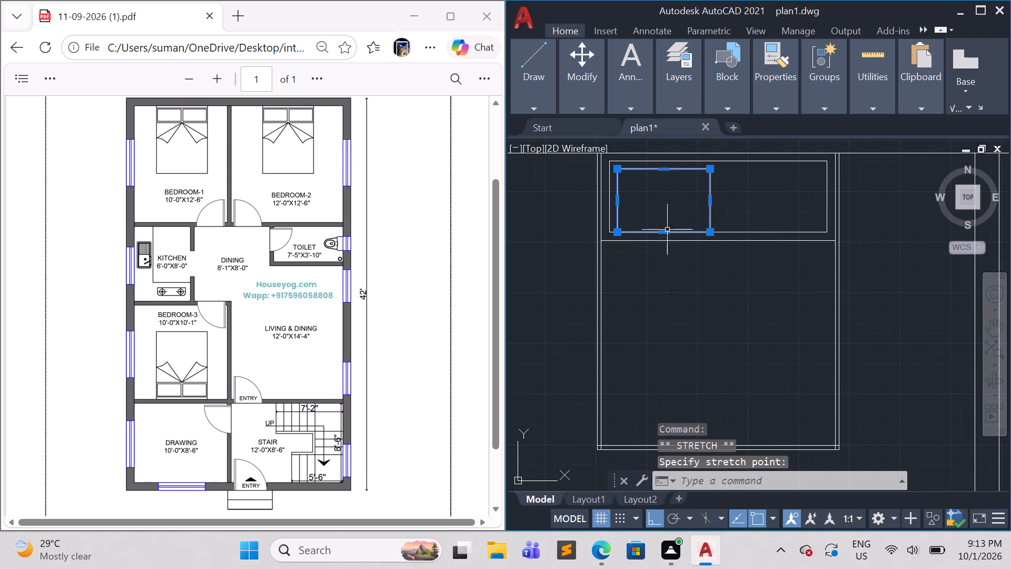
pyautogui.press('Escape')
# Stretch the pillow rectangle's lower edge upward by about 2", clear of the surrounding rectangle.
pyautogui.click(668, 234)
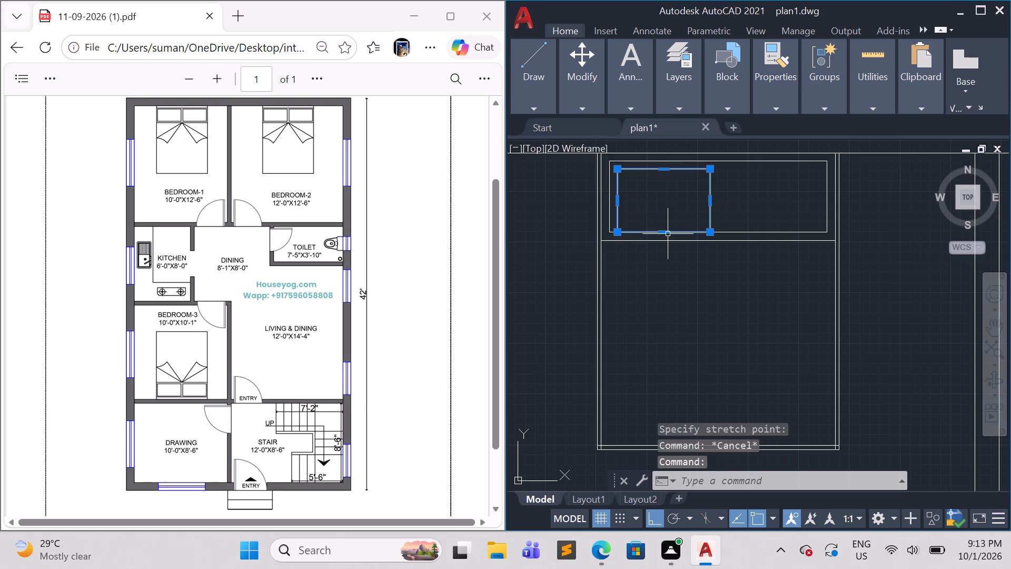
pyautogui.click(660, 232)
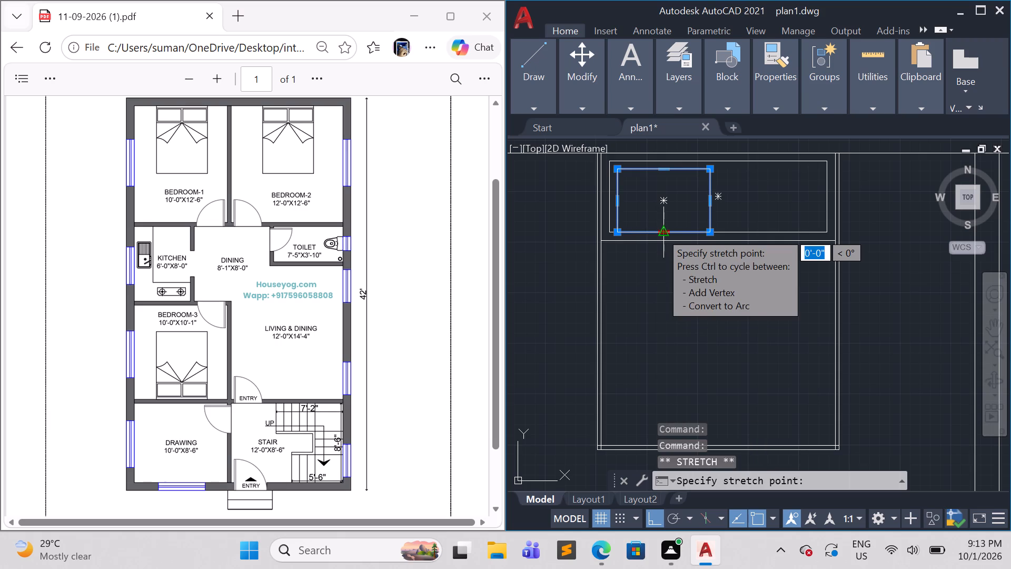
pyautogui.click(660, 232)
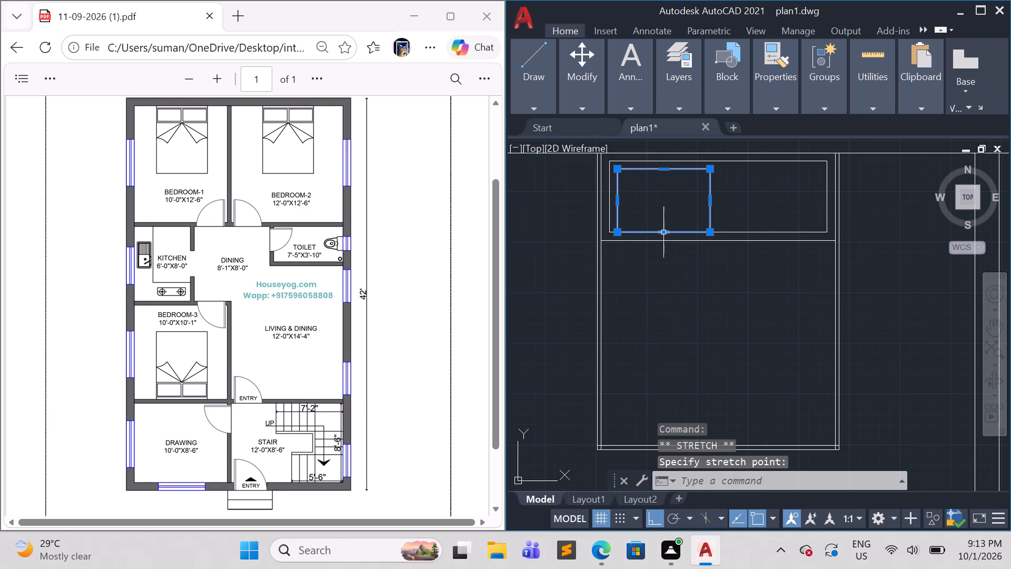
pyautogui.click(700, 249)
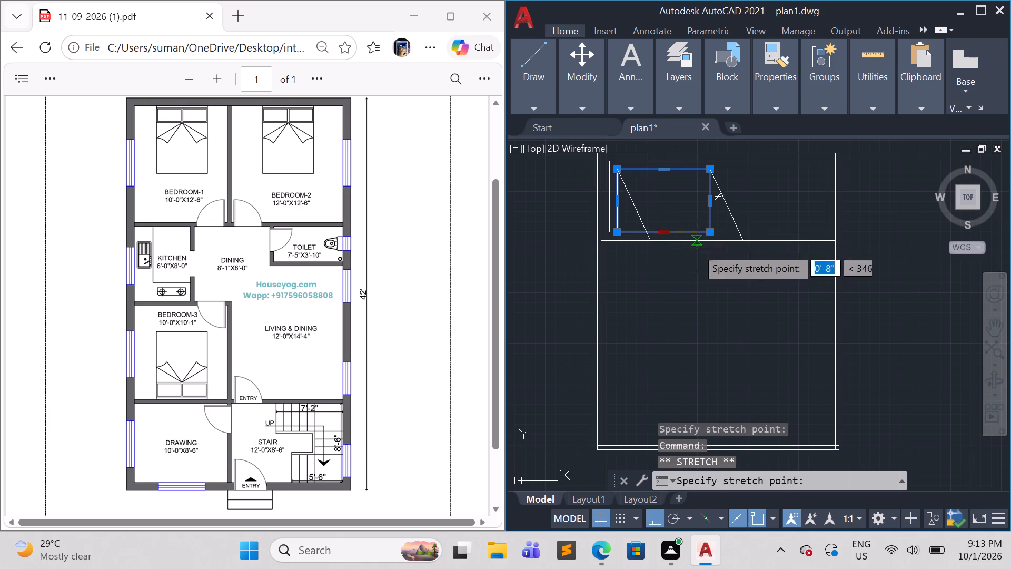
pyautogui.click(662, 223)
pyautogui.press('Escape')
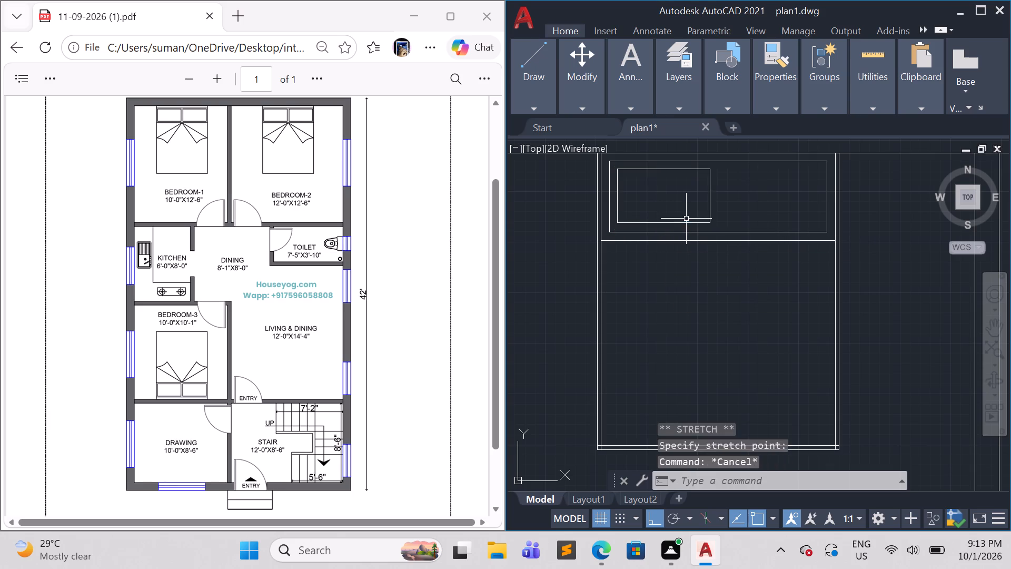
# Mirror the pillow rectangle about the bed's vertical centreline, keeping the original.
pyautogui.click(719, 222)
pyautogui.click(698, 205)
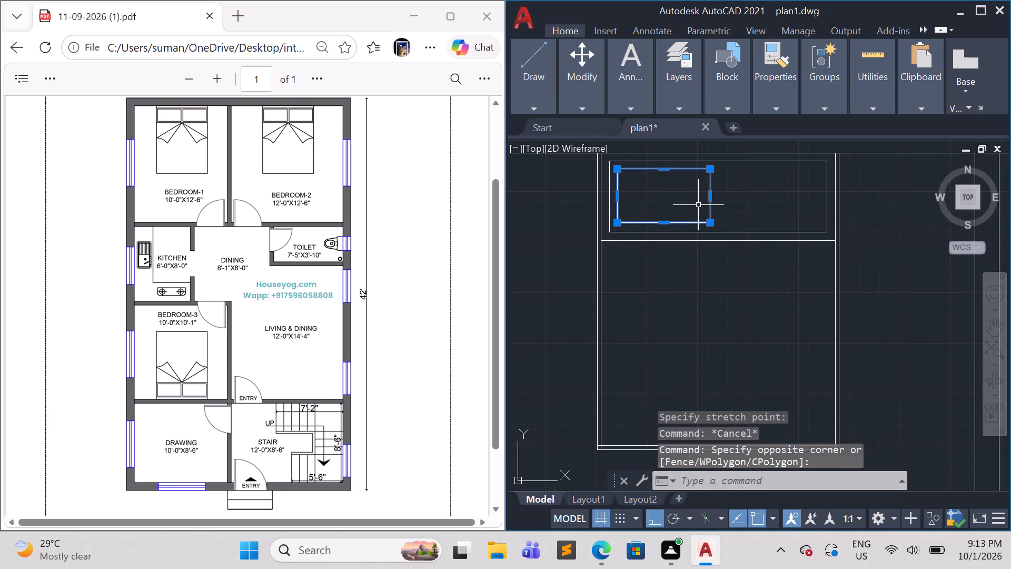
pyautogui.write('mi')
pyautogui.press('Return')
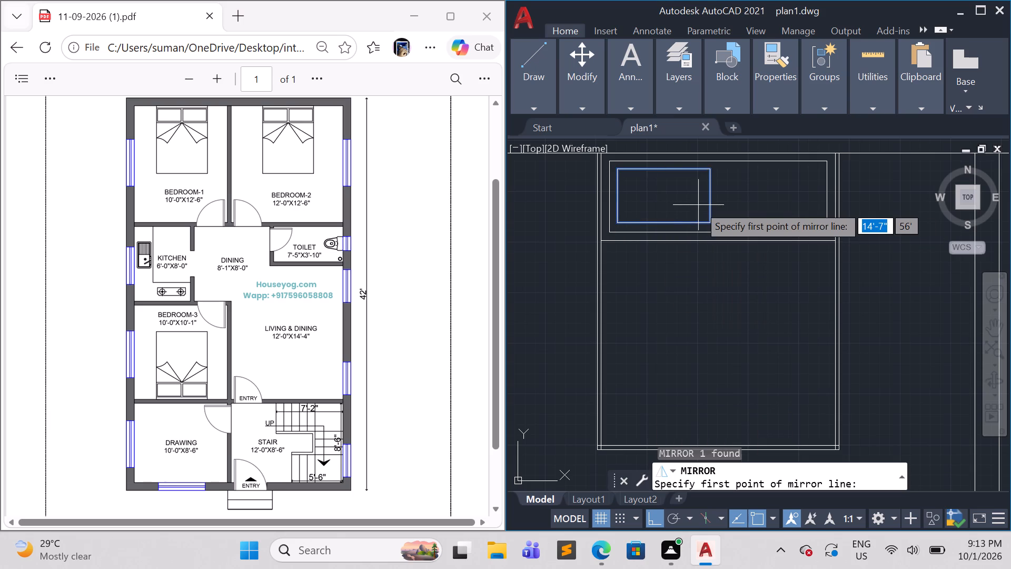
pyautogui.click(715, 230)
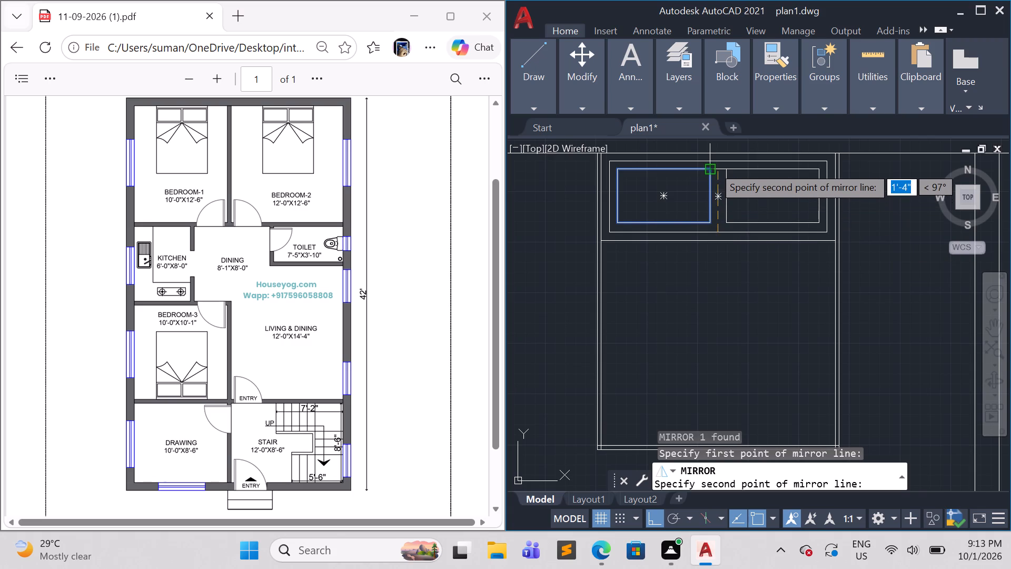
pyautogui.click(717, 162)
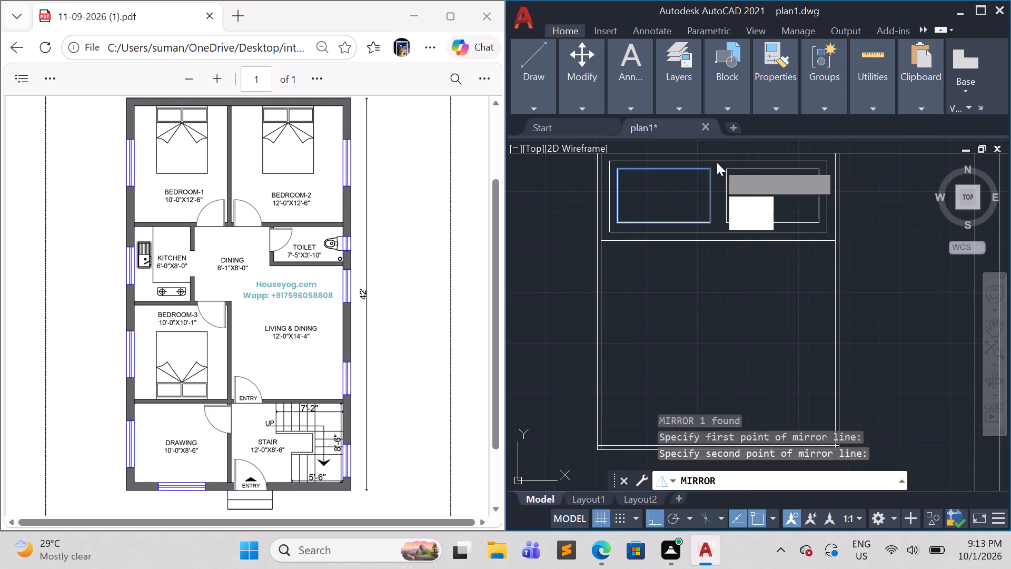
pyautogui.moveTo(757, 221); pyautogui.dragTo(717, 162)
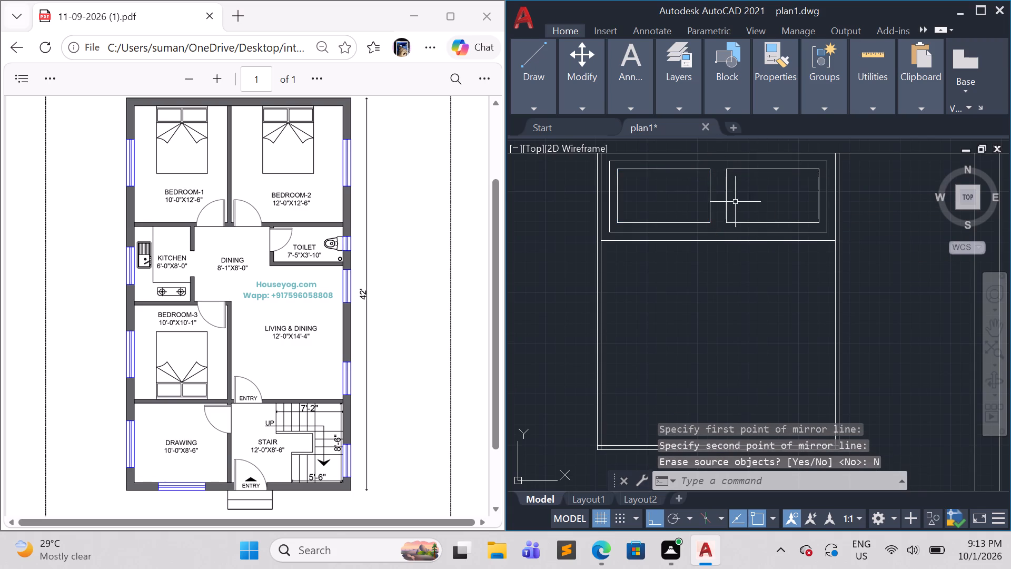
# Draw a slanted blanket-fold line about 2'-8" long from the midpoint of the line below the pillows to the bed's left inner edge, with Ortho off.
pyautogui.scroll(-1, 737, 215)
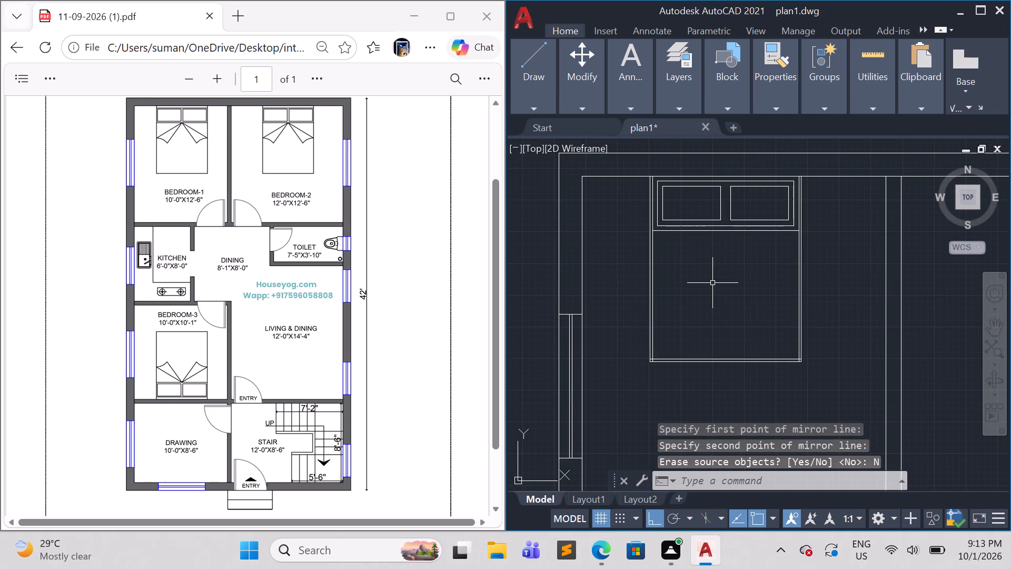
pyautogui.scroll(1, 728, 249)
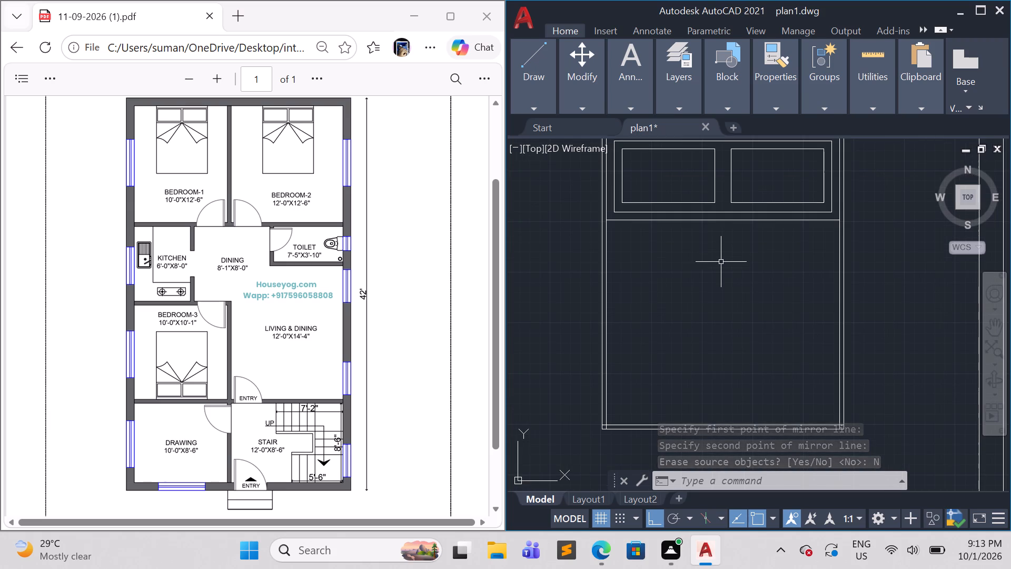
pyautogui.scroll(-1, 721, 268)
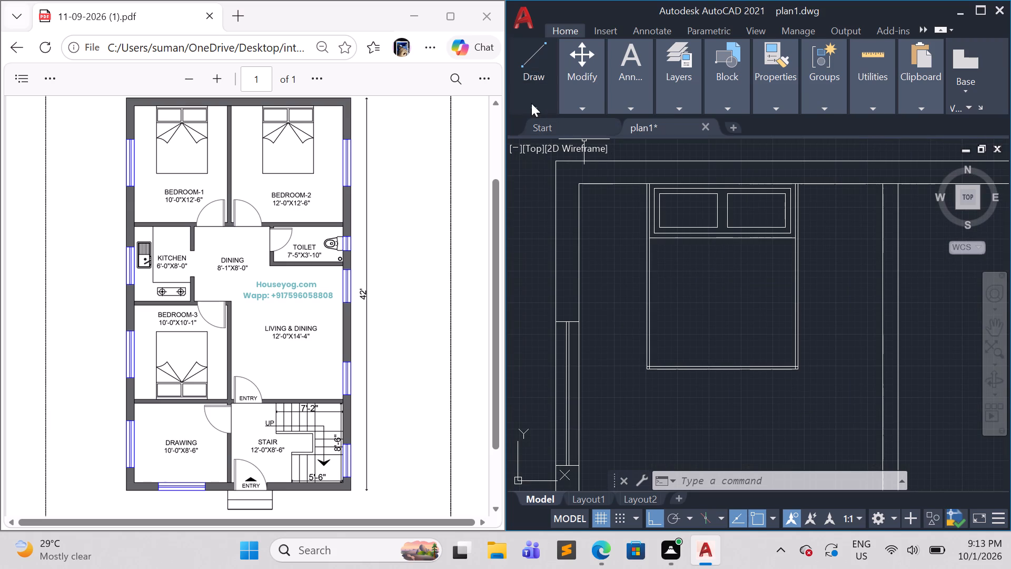
pyautogui.click(529, 116)
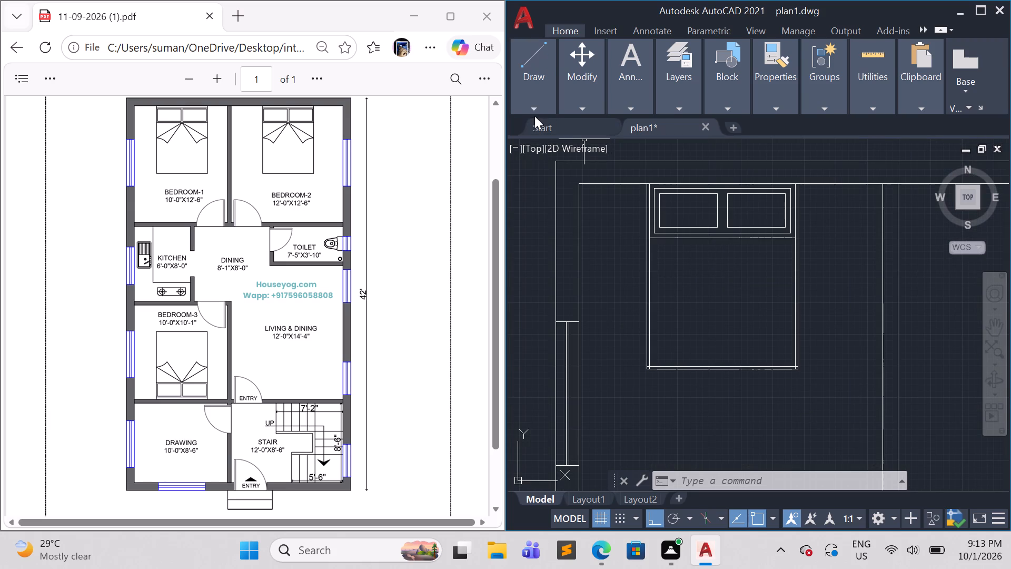
pyautogui.press('l')
pyautogui.press('Return')
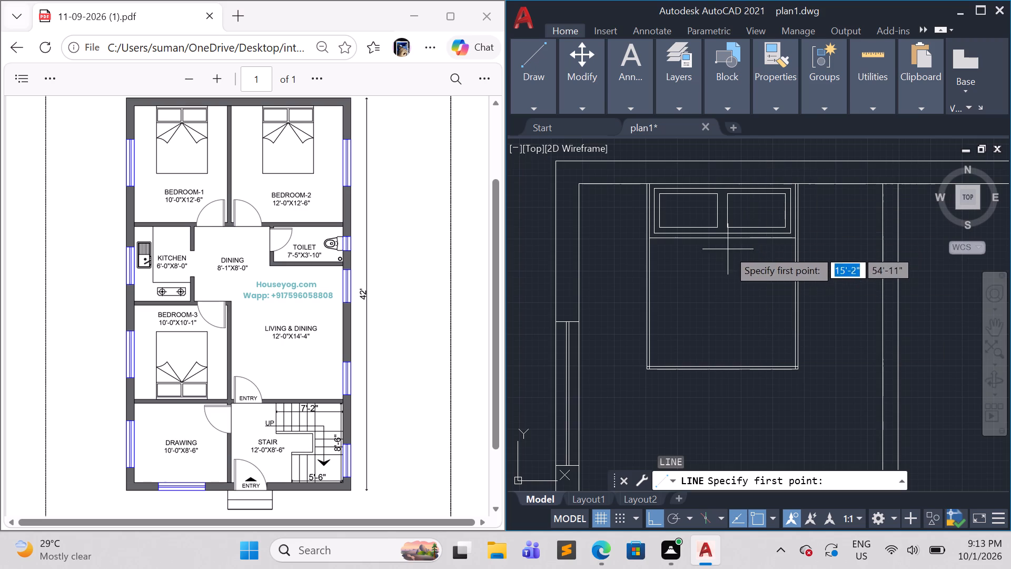
pyautogui.click(722, 241)
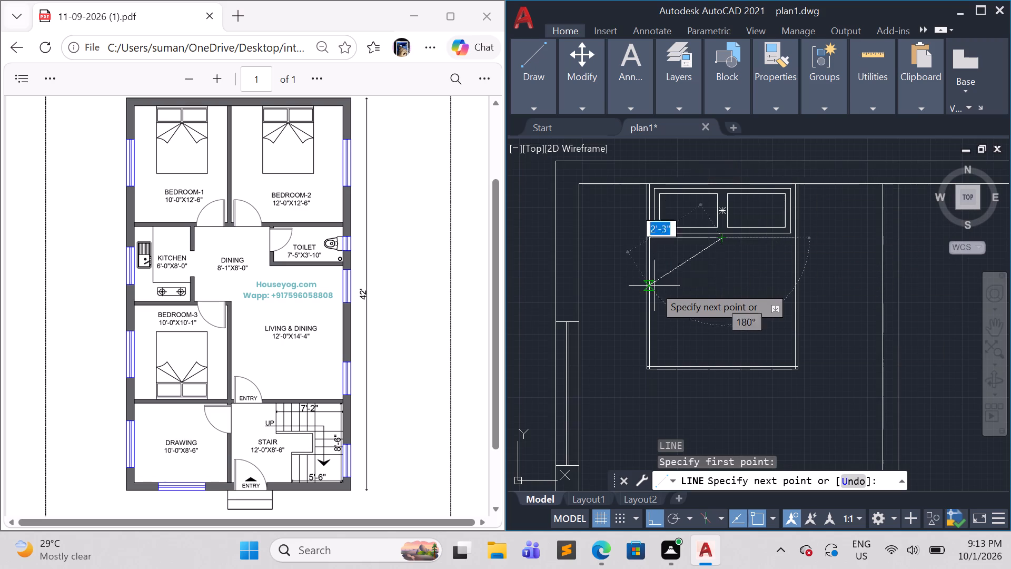
pyautogui.press('F8')
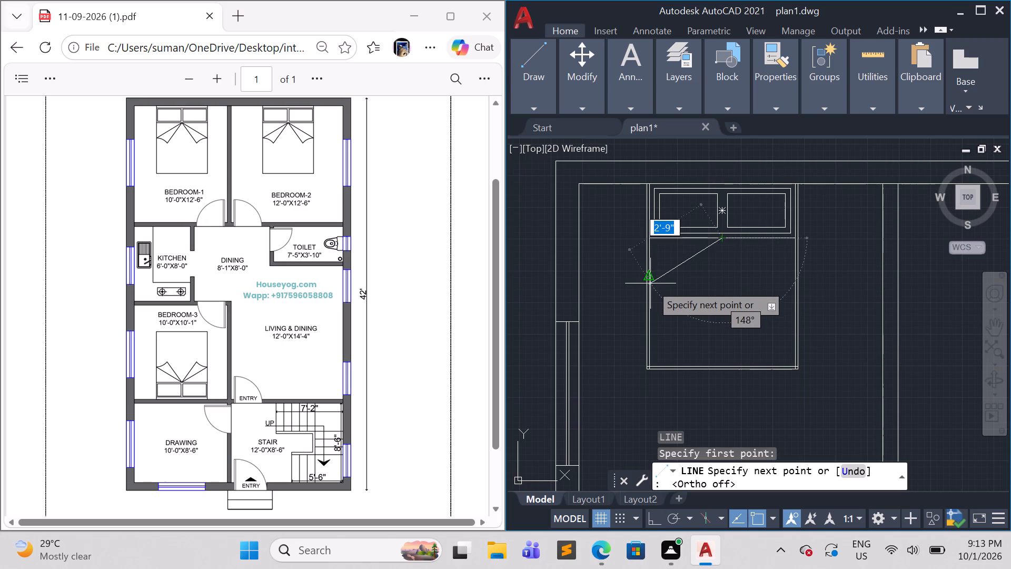
pyautogui.scroll(3, 653, 280)
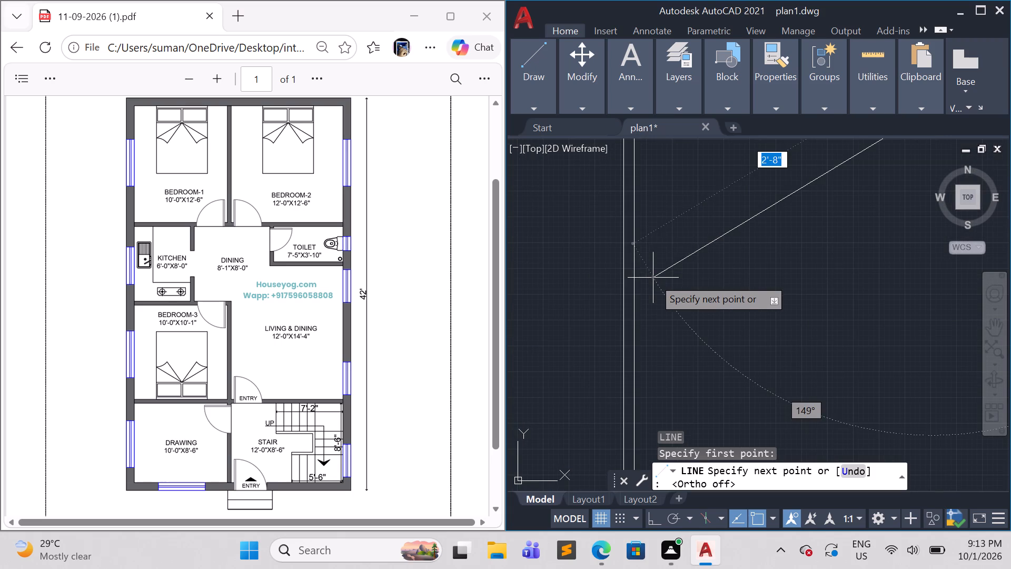
pyautogui.click(633, 266)
pyautogui.scroll(-4, 645, 281)
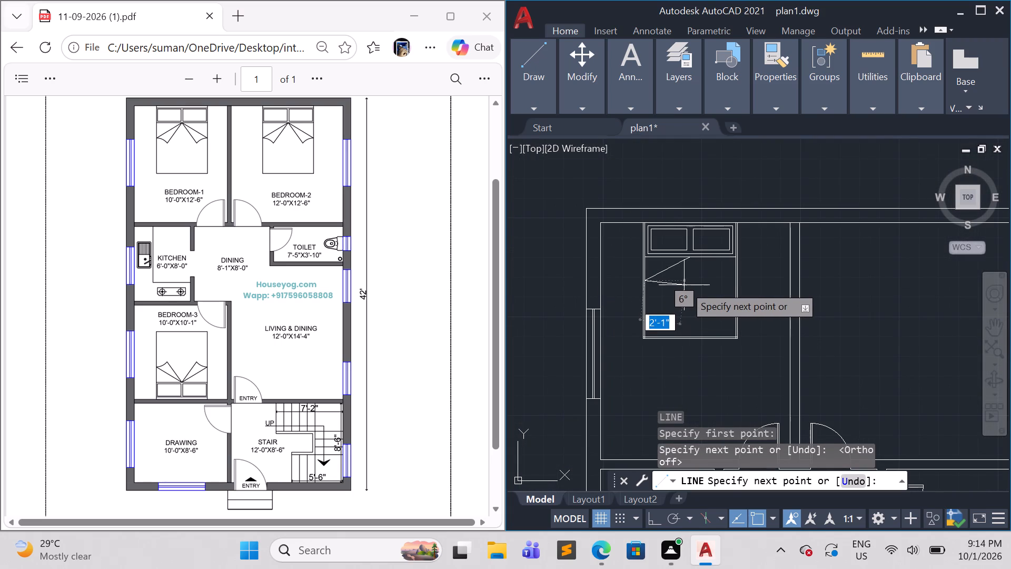
pyautogui.press('Escape')
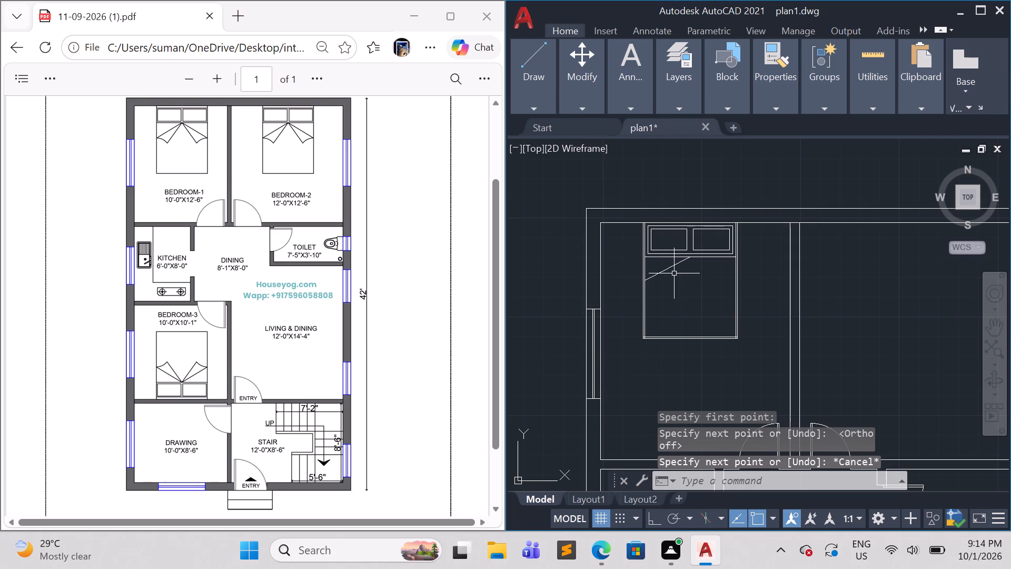
# Mirror the slanted blanket-fold line about the bed's vertical centreline, keeping the original.
pyautogui.click(671, 268)
pyautogui.write('mi')
pyautogui.press('Return')
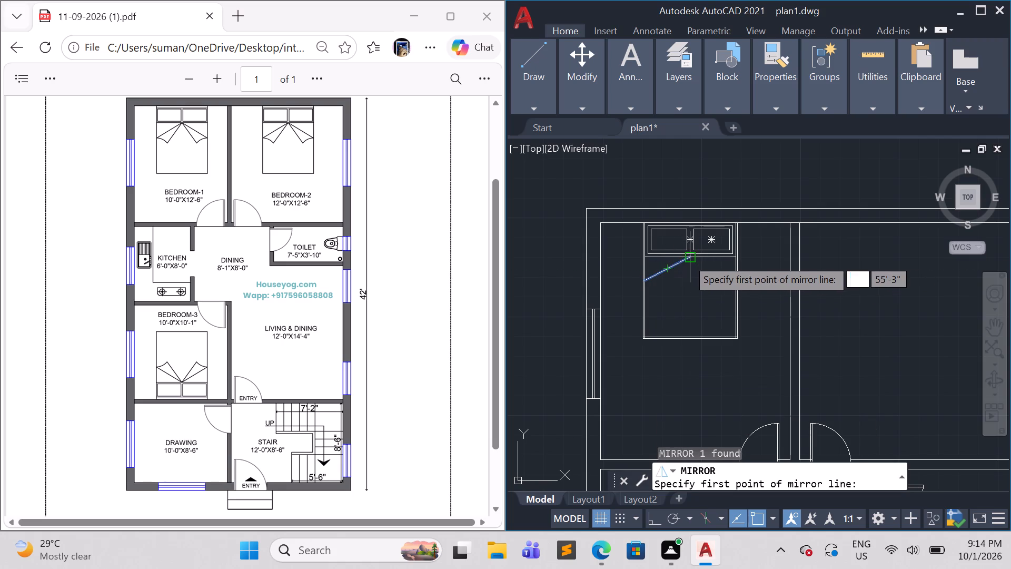
pyautogui.click(688, 256)
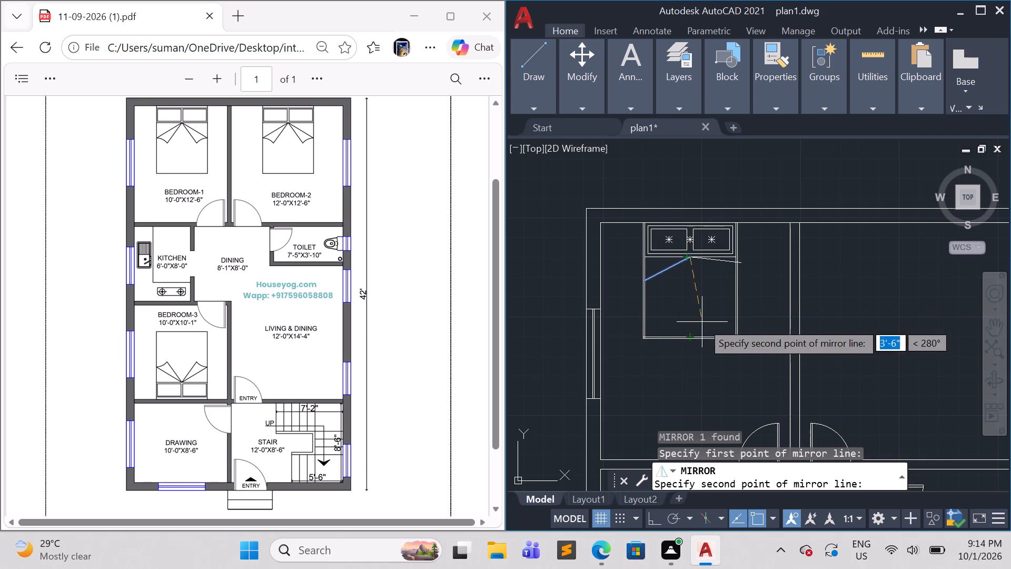
pyautogui.scroll(1, 688, 336)
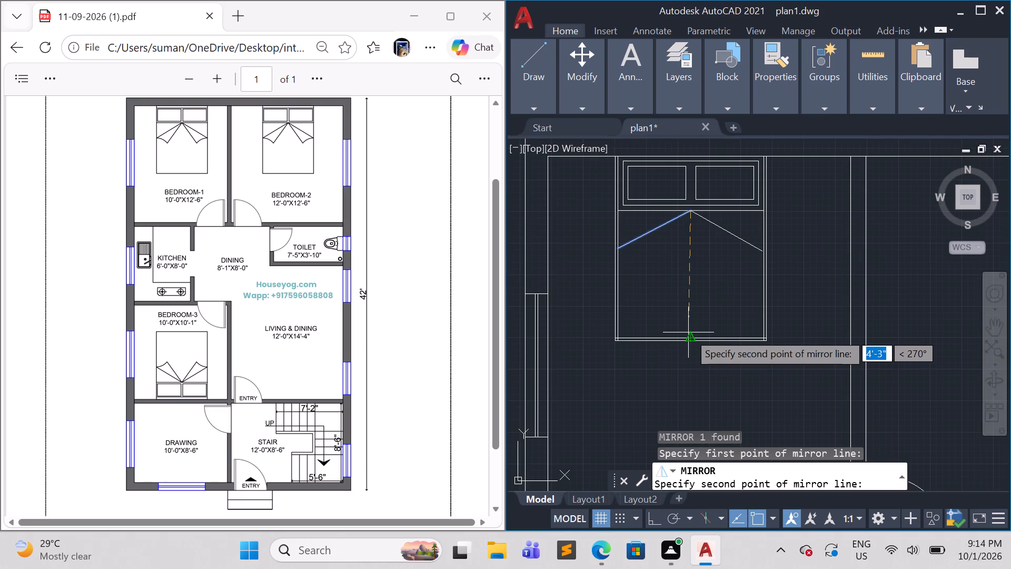
pyautogui.click(692, 338)
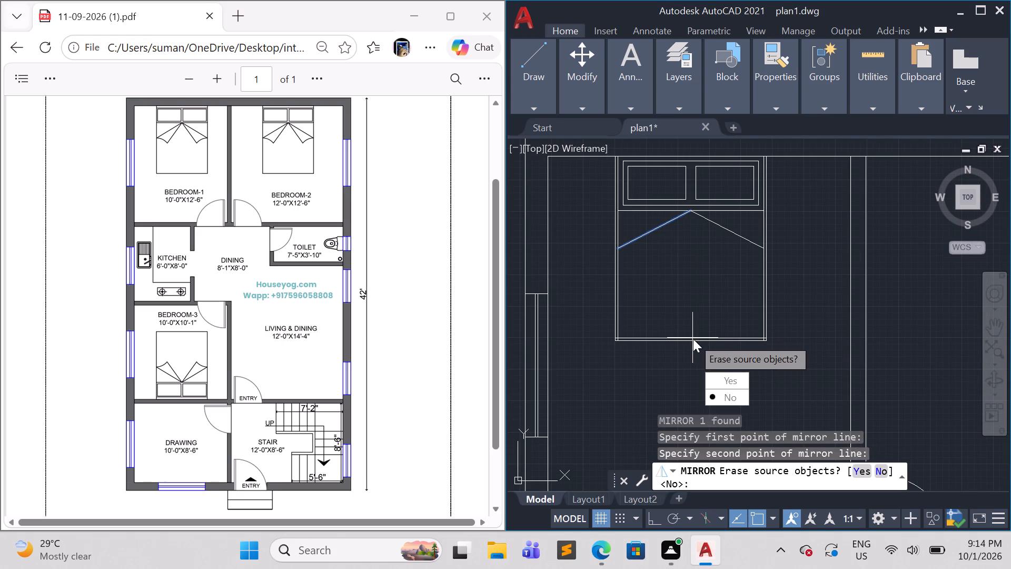
pyautogui.moveTo(725, 391); pyautogui.dragTo(693, 338)
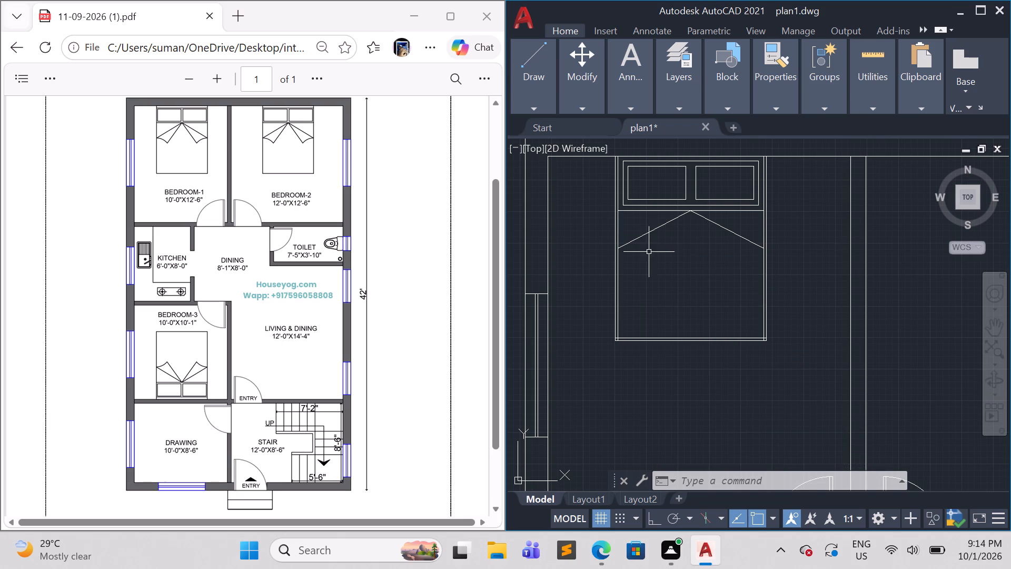
# Draw a shorter, steeper fold line from the apex of the two slanted lines, down and left into the bed.
pyautogui.click(531, 107)
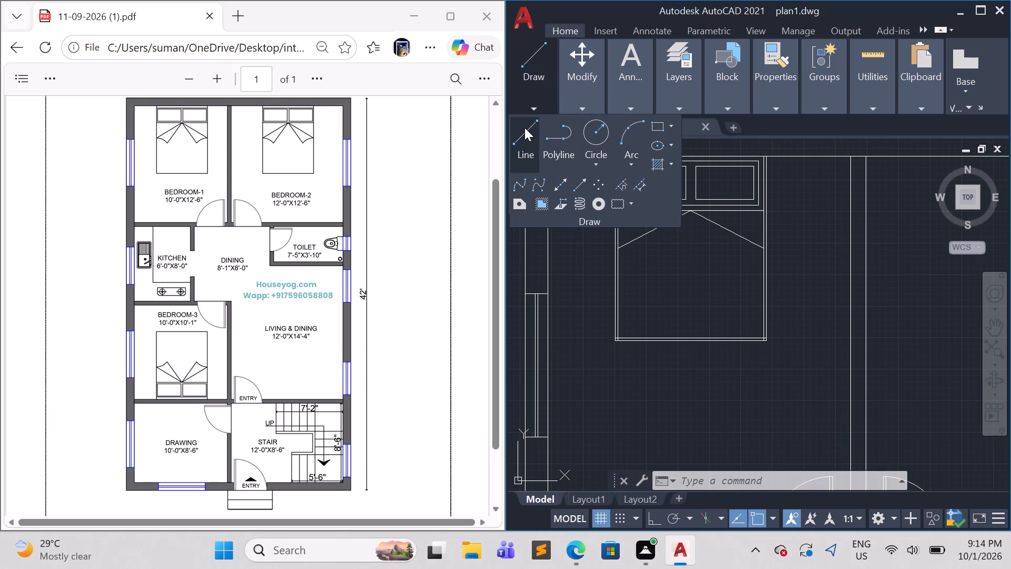
pyautogui.click(524, 127)
pyautogui.click(689, 209)
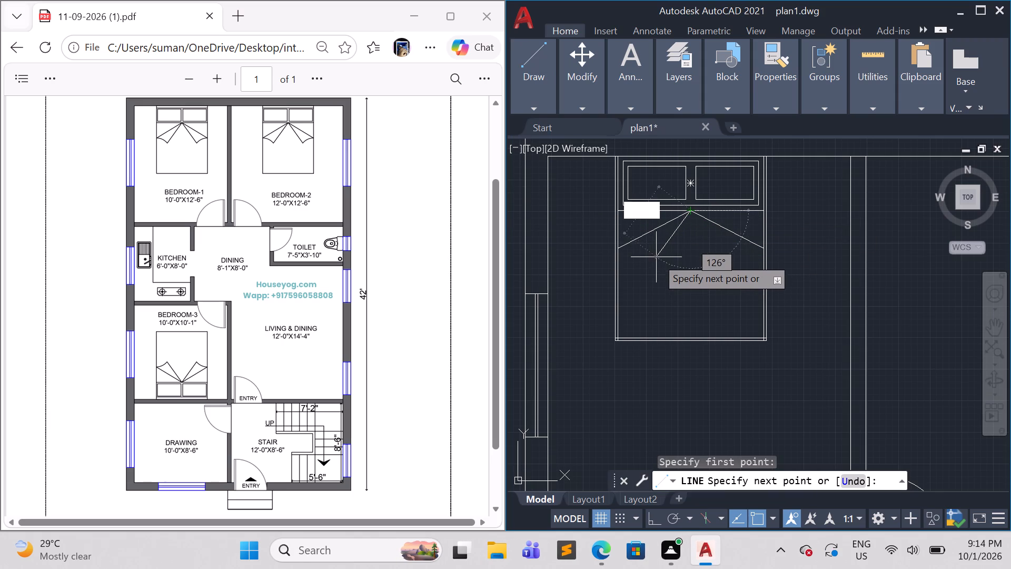
pyautogui.click(658, 254)
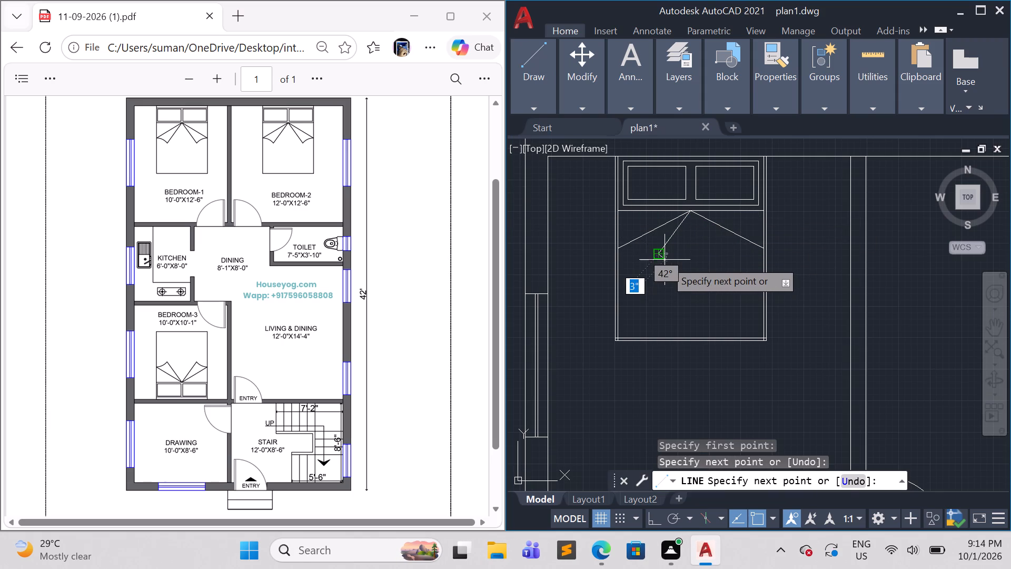
pyautogui.press('Escape')
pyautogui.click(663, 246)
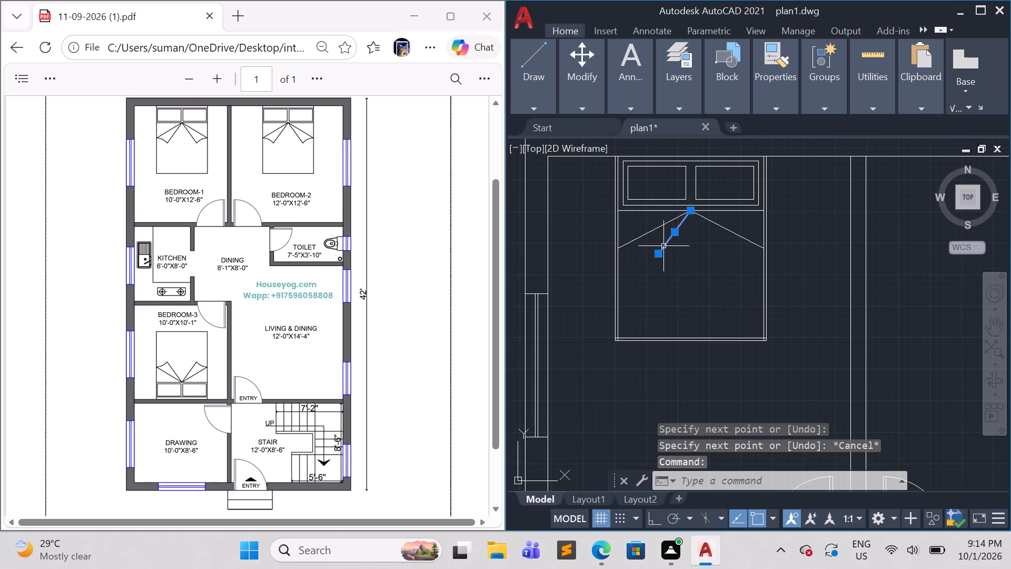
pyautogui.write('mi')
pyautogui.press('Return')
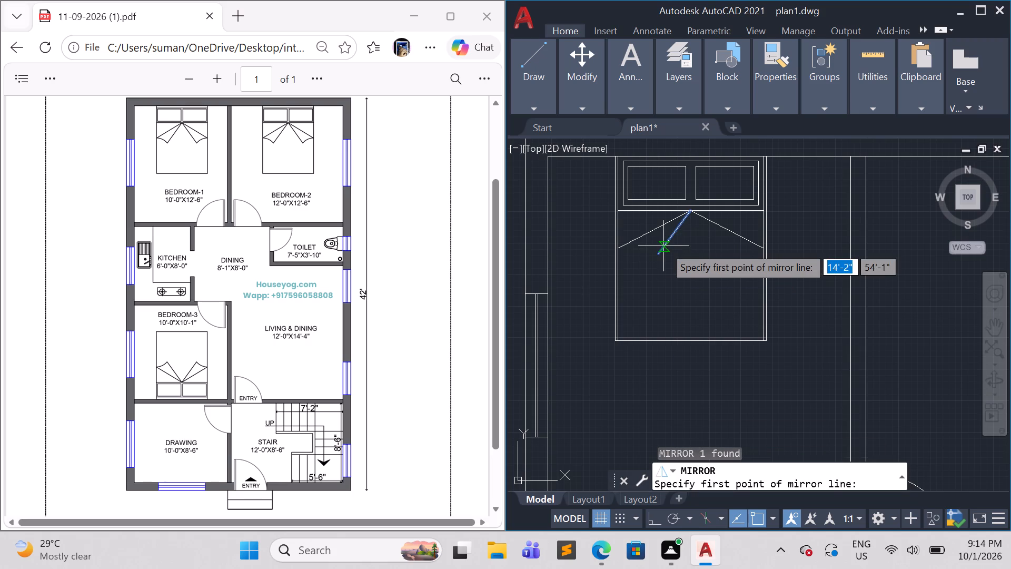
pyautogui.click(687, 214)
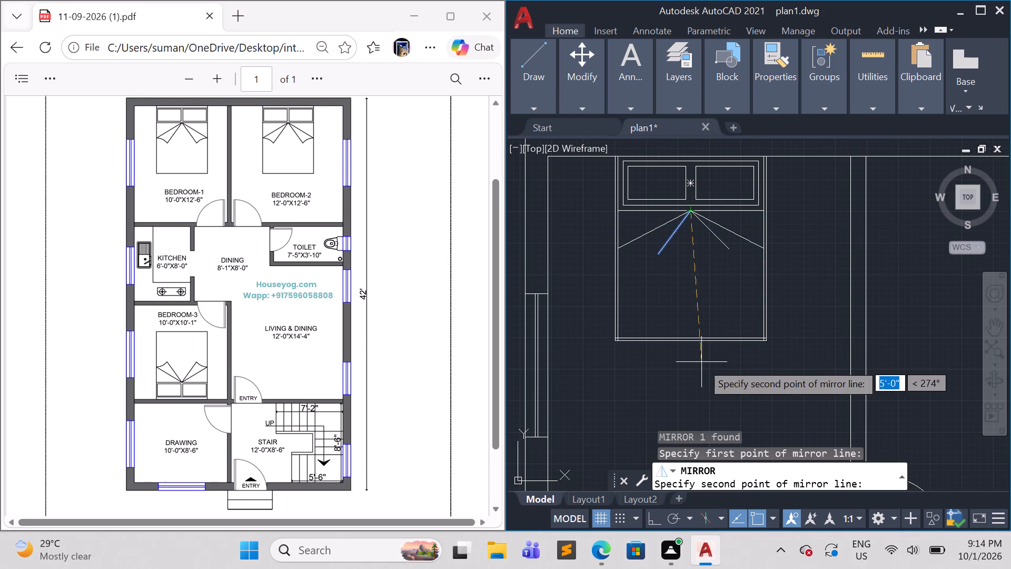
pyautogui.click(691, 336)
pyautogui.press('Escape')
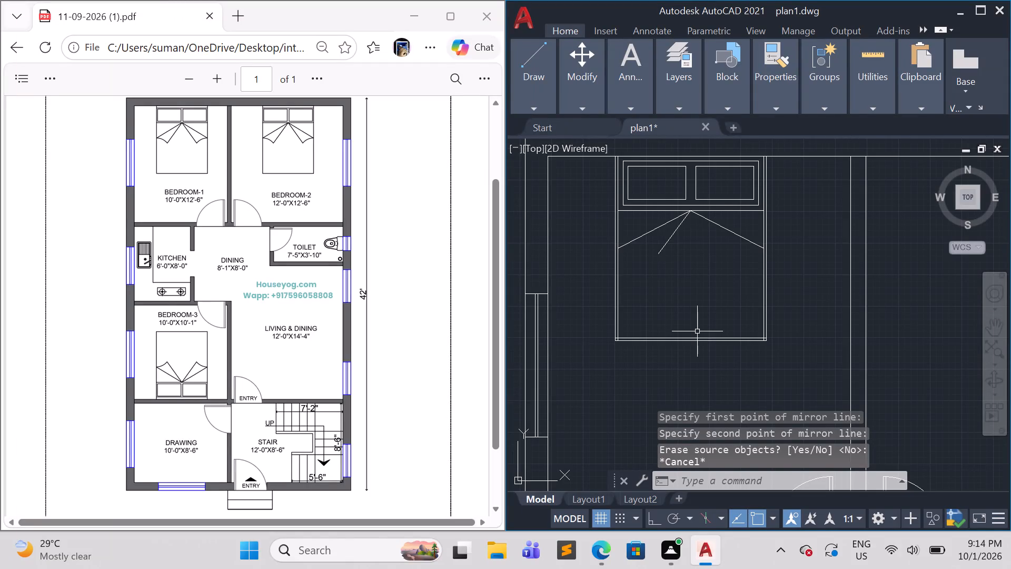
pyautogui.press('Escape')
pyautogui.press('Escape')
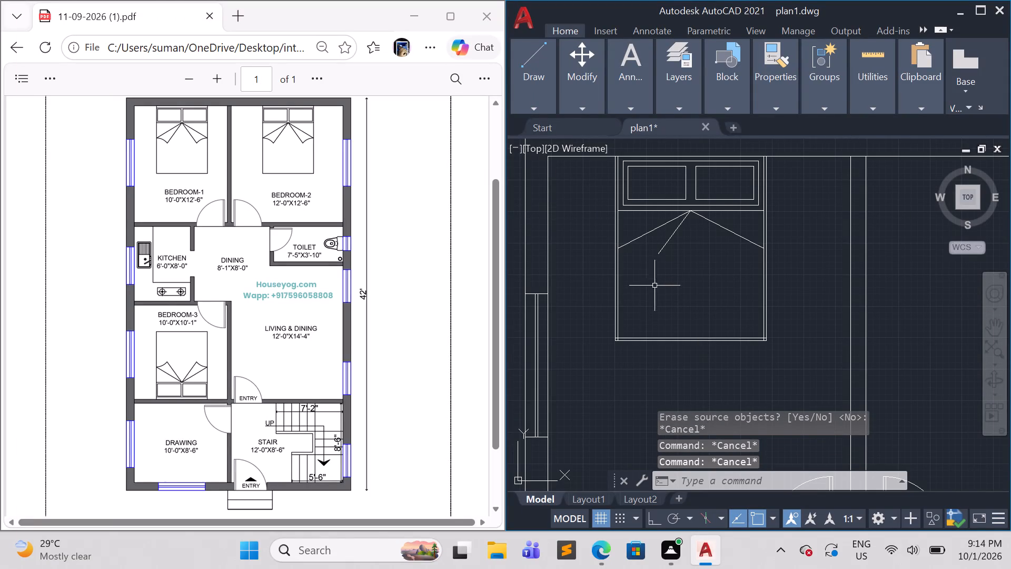
# Mirror the shorter fold line about the bed's vertical centreline, keeping the original.
pyautogui.click(661, 249)
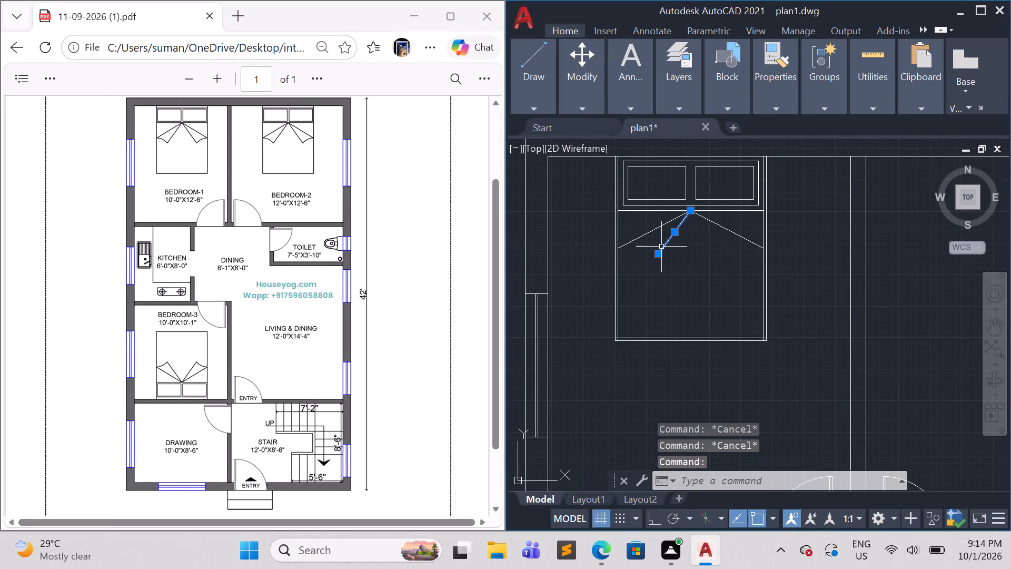
pyautogui.write('mi')
pyautogui.press('Return')
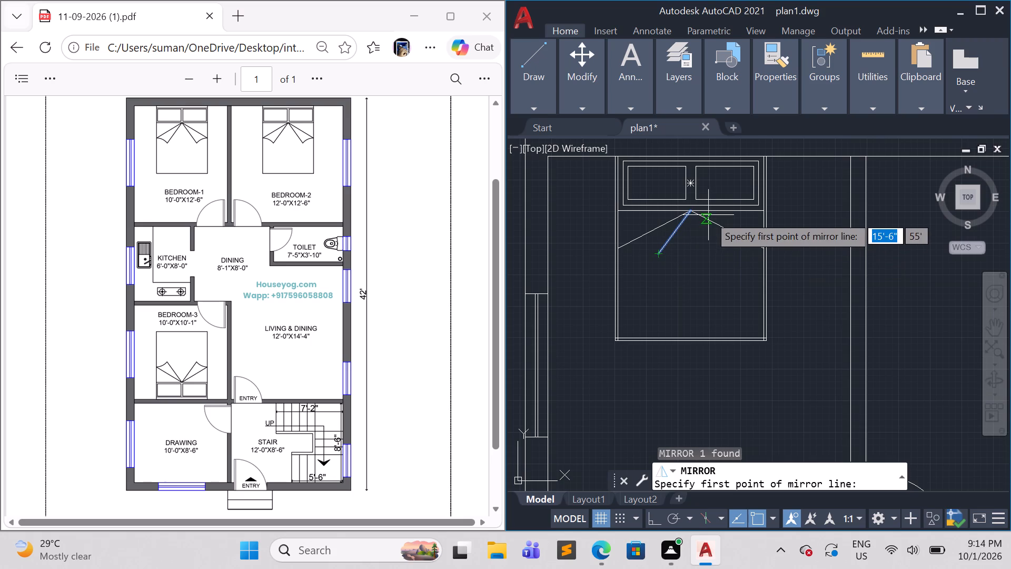
pyautogui.click(689, 212)
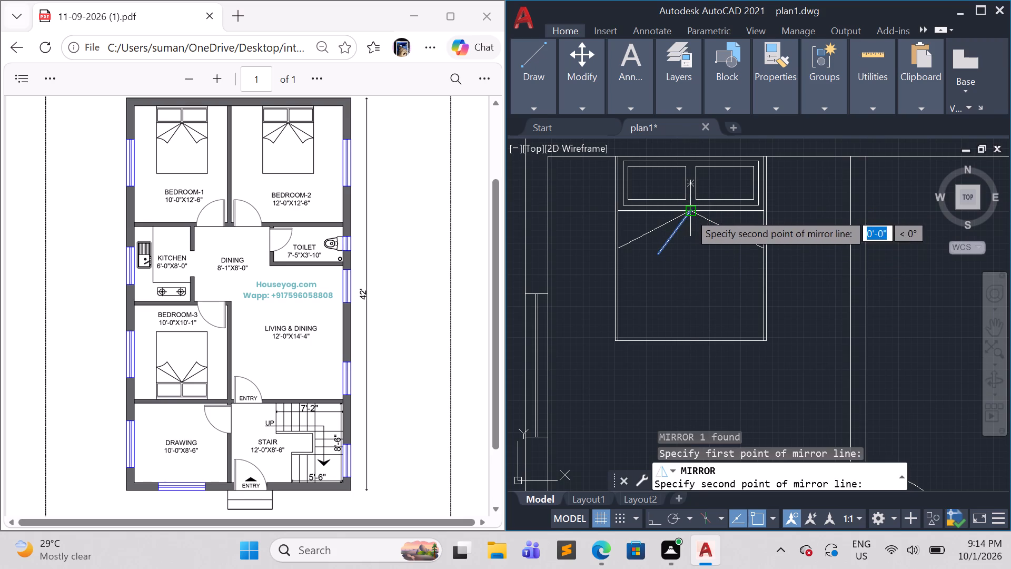
pyautogui.click(691, 335)
pyautogui.moveTo(716, 393); pyautogui.dragTo(691, 335)
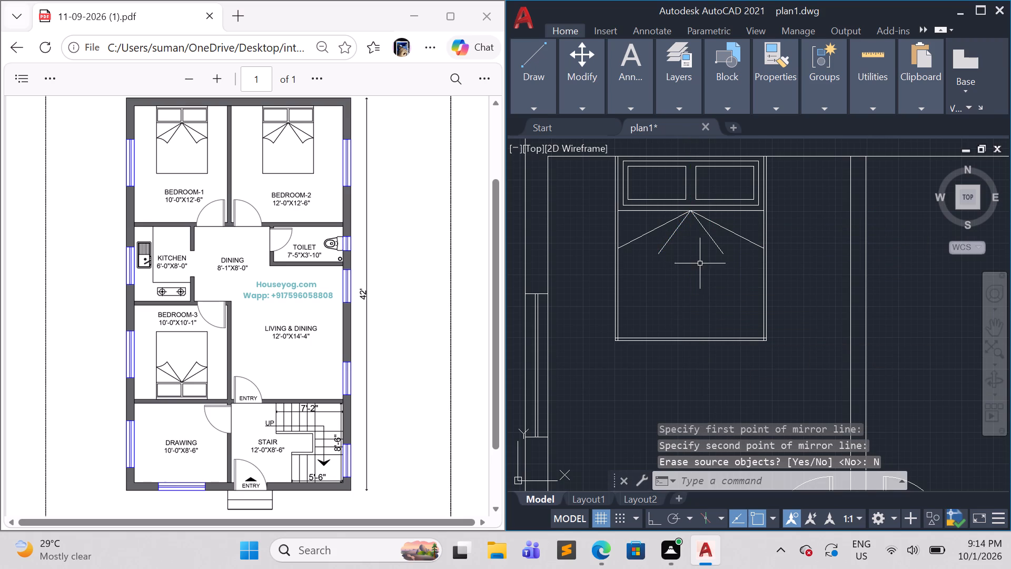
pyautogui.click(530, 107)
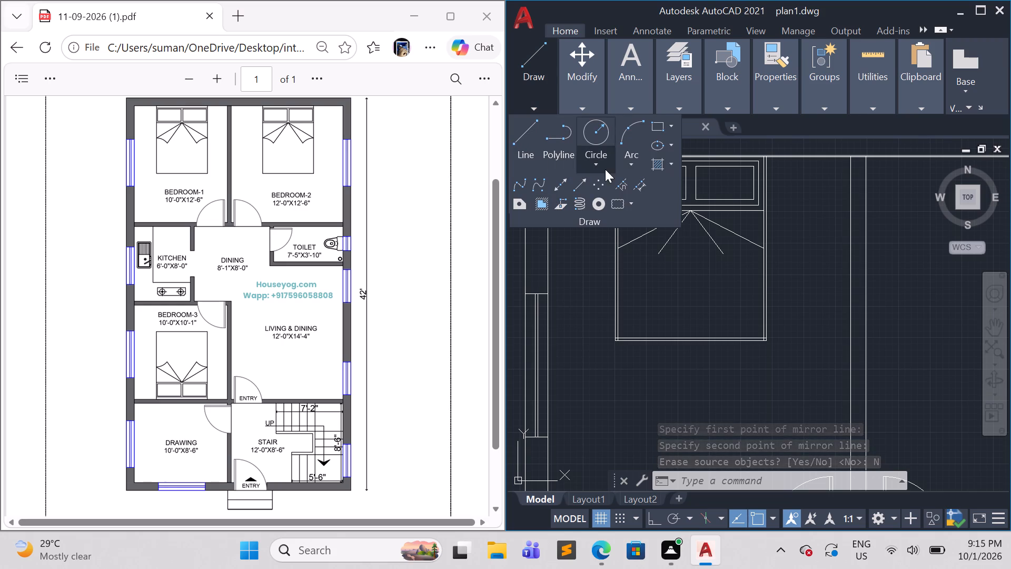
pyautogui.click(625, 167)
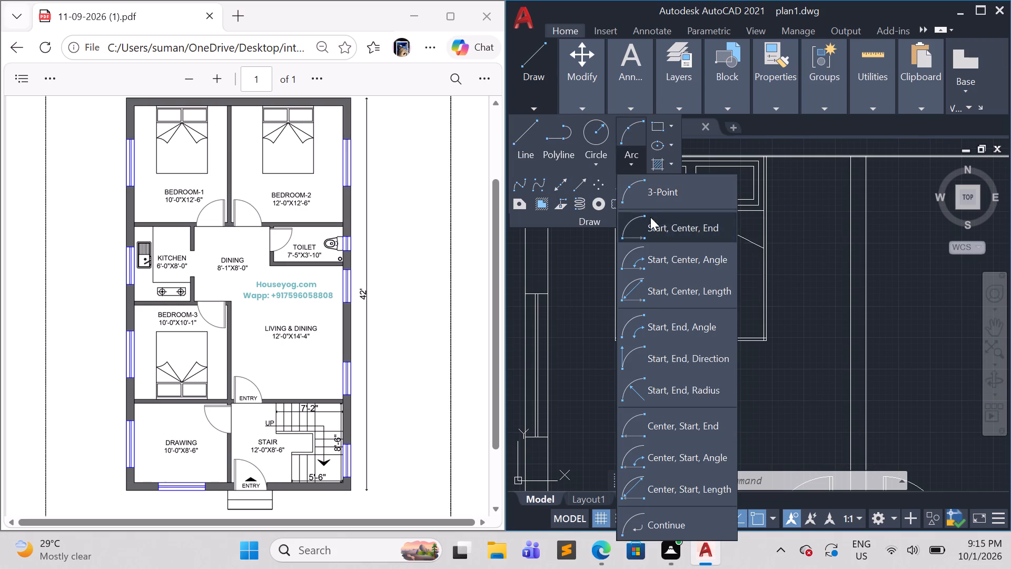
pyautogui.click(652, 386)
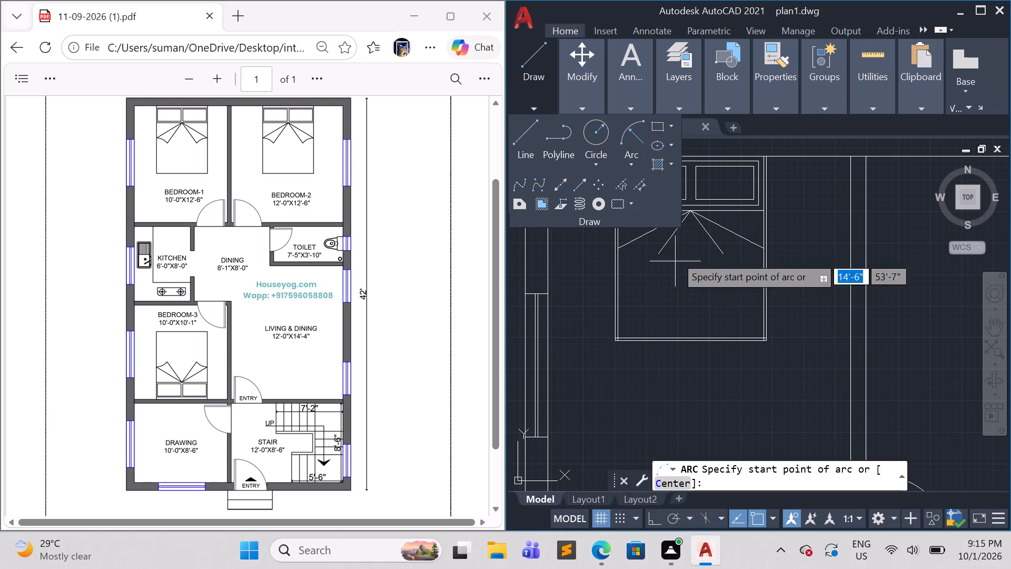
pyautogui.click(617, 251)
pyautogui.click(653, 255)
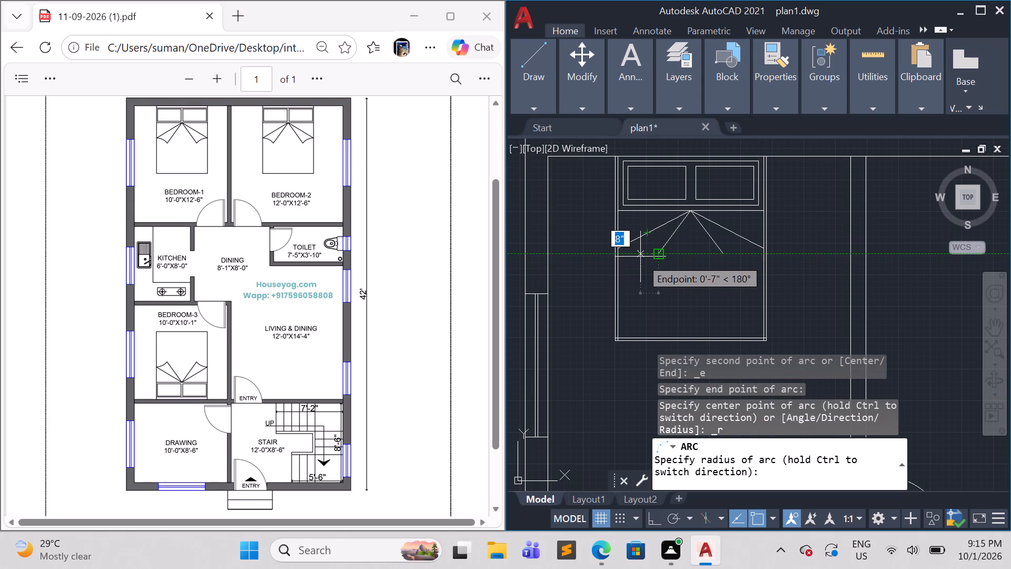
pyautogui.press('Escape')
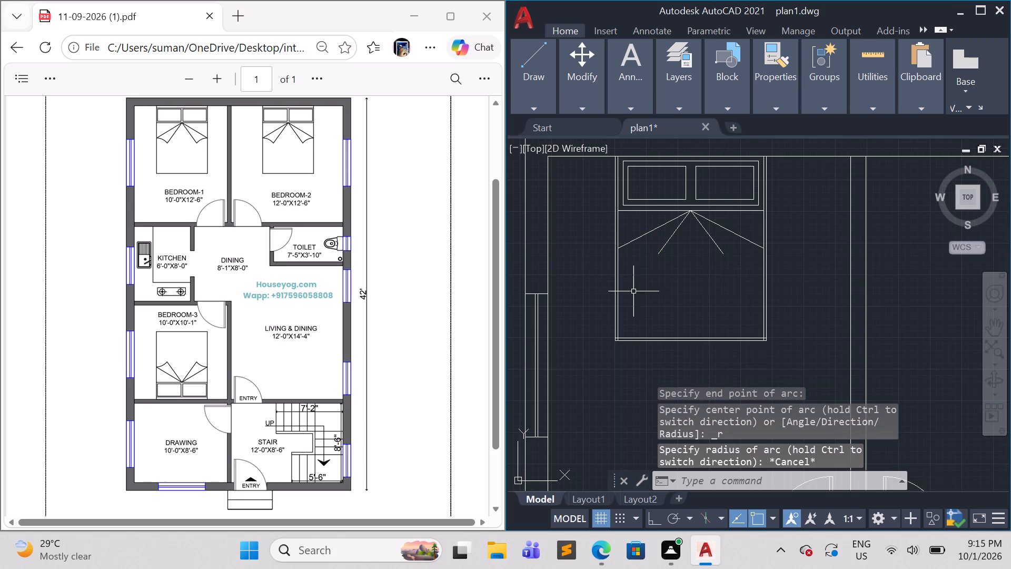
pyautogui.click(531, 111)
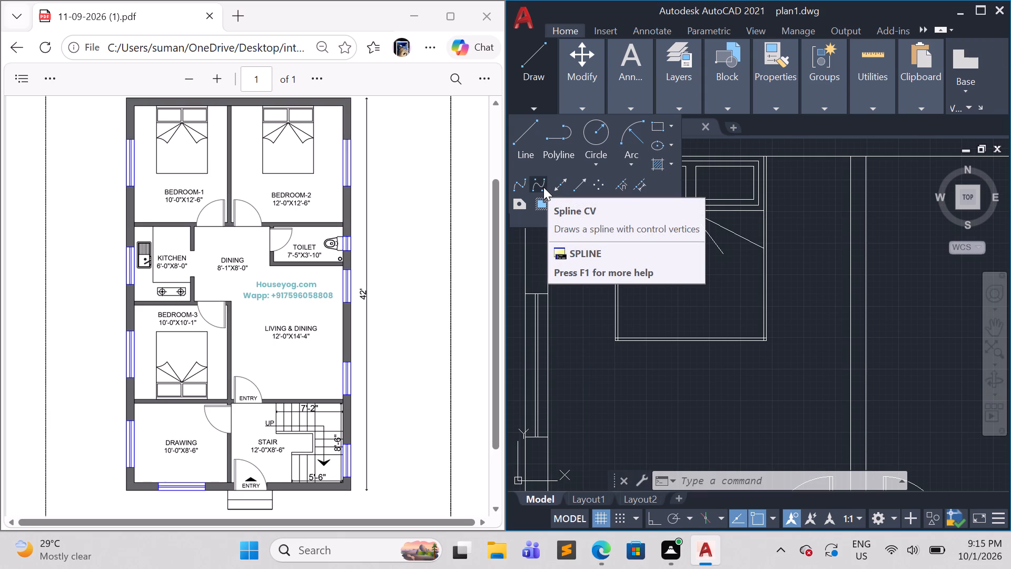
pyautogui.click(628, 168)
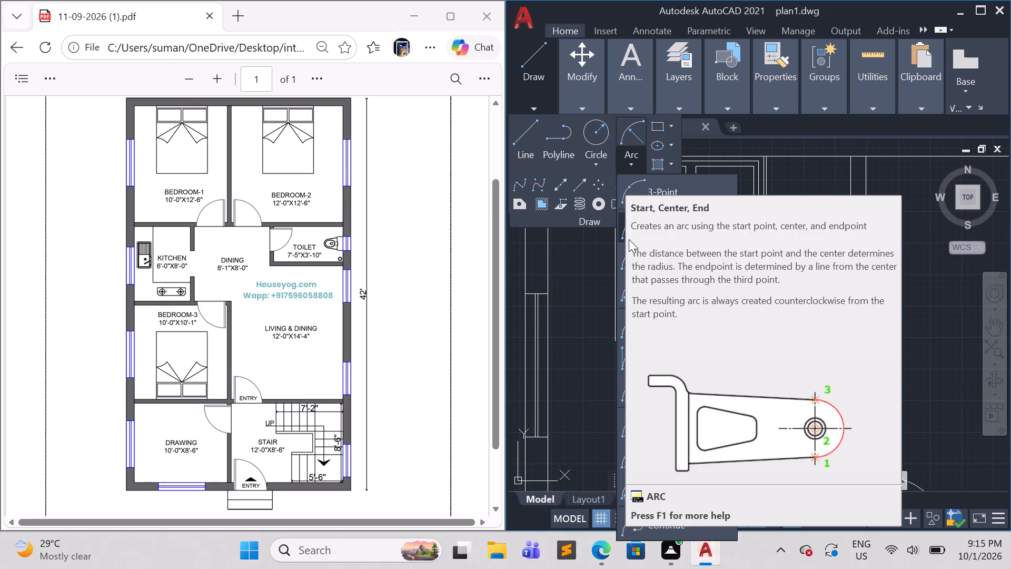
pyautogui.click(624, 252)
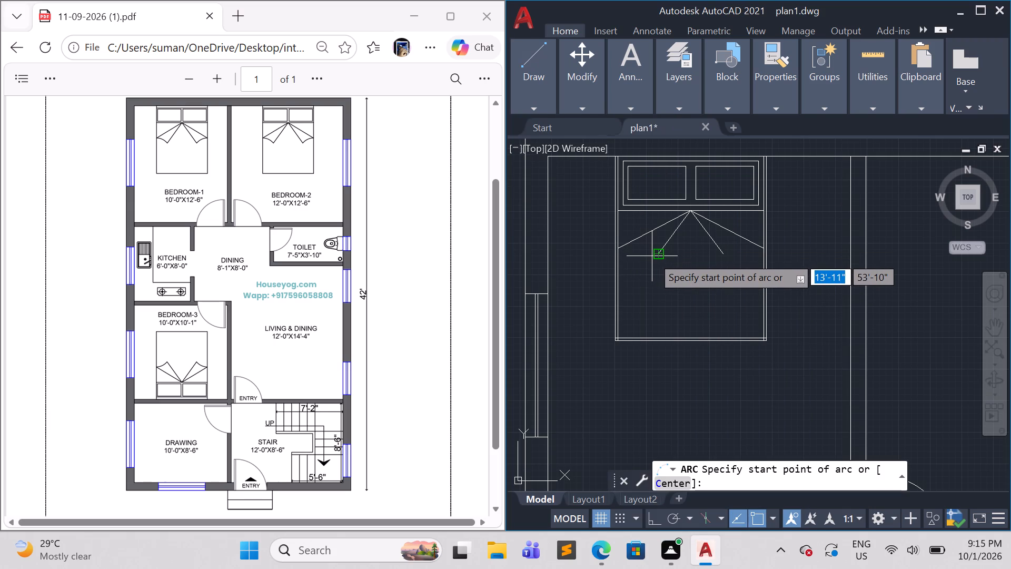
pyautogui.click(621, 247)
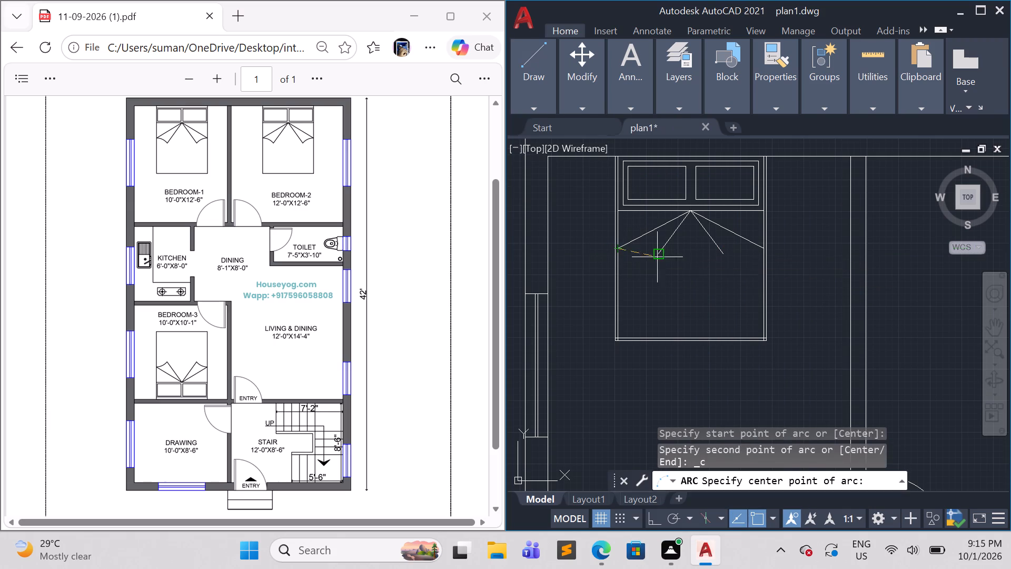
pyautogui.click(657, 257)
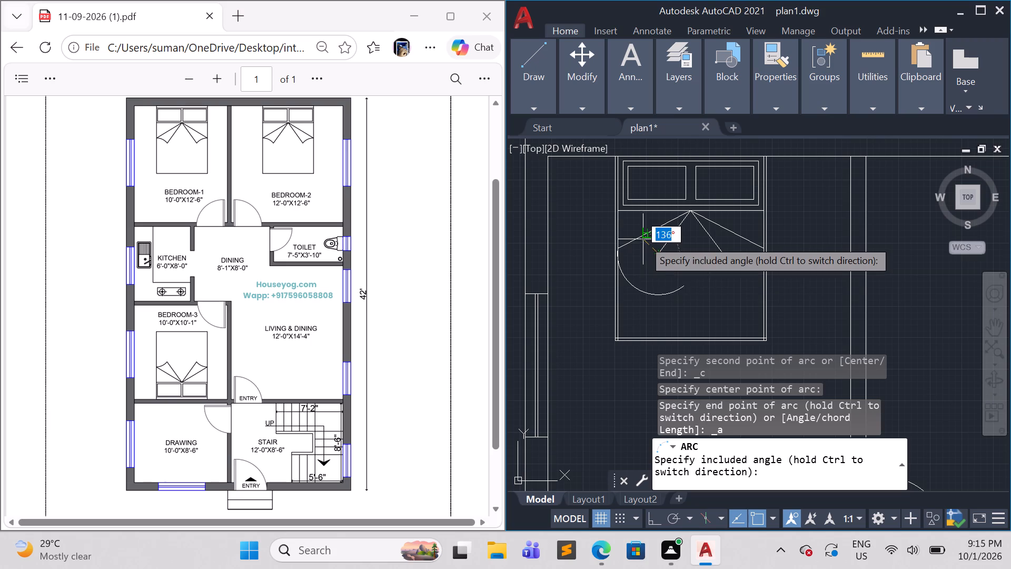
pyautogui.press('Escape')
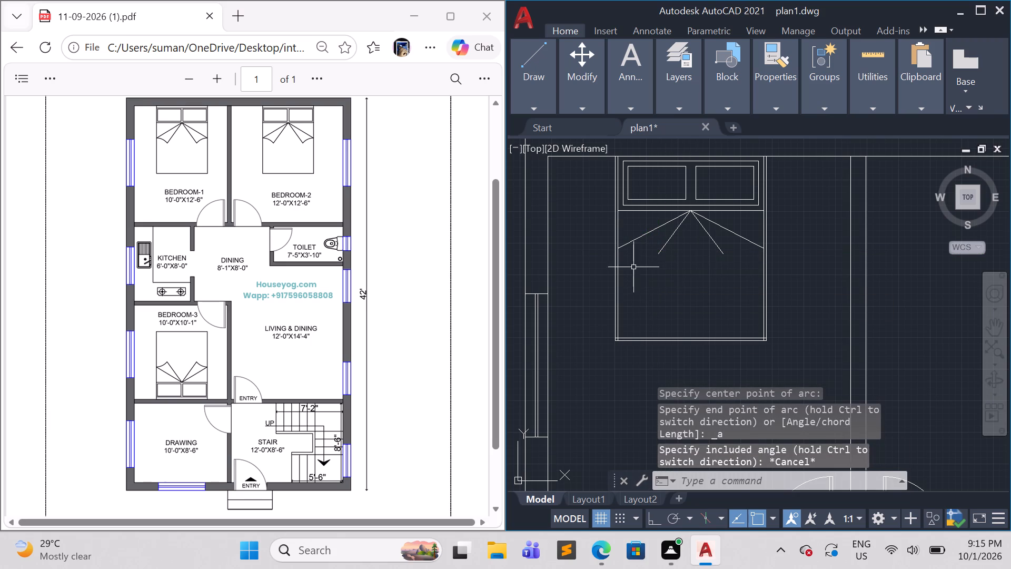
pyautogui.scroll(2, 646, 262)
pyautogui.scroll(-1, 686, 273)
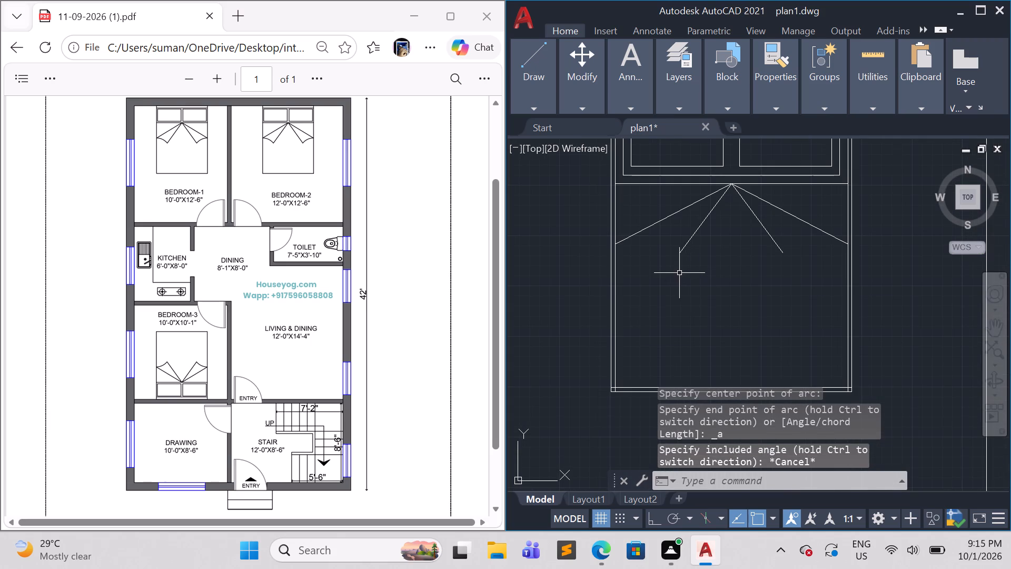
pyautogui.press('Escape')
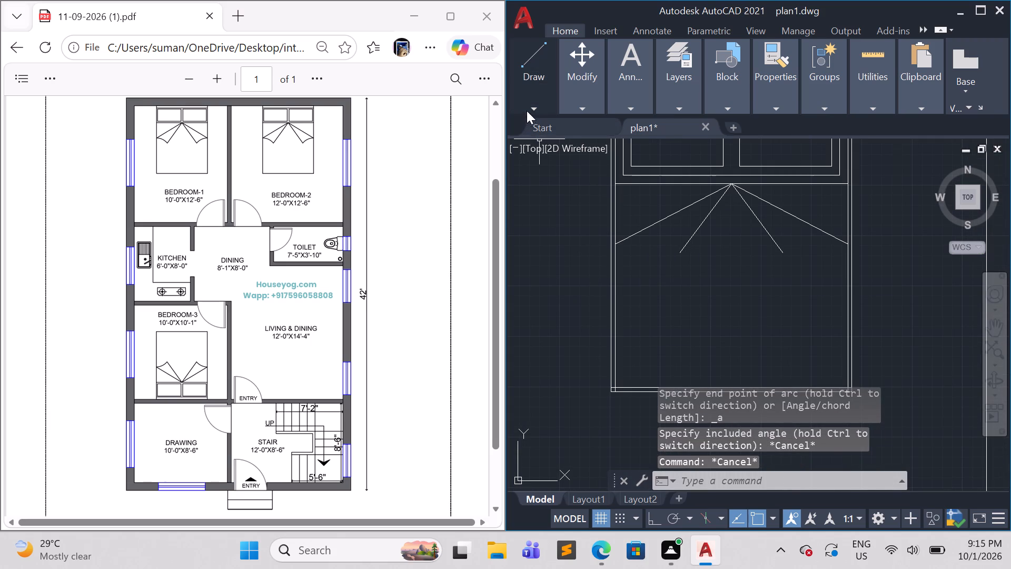
# Draw an upward-bulging Start, End, Direction arc from the left slanted fold line's outer end to the left short fold line's lower end.
pyautogui.click(528, 109)
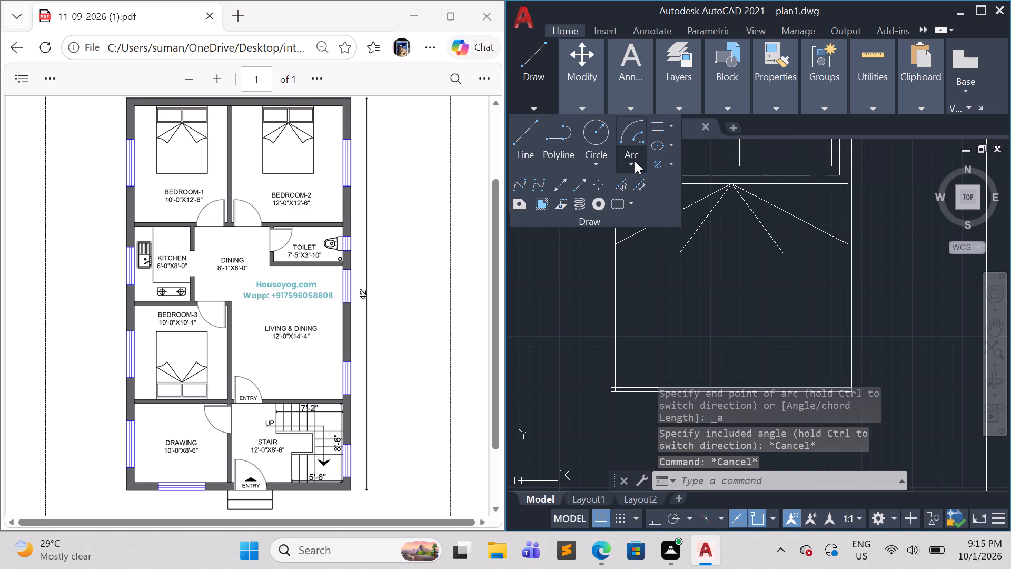
pyautogui.click(635, 161)
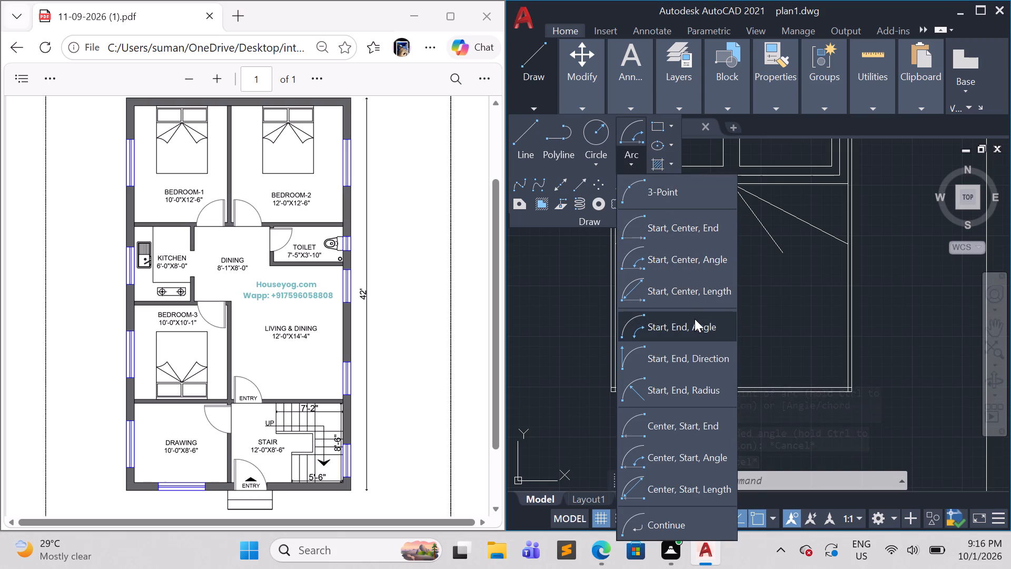
pyautogui.click(672, 355)
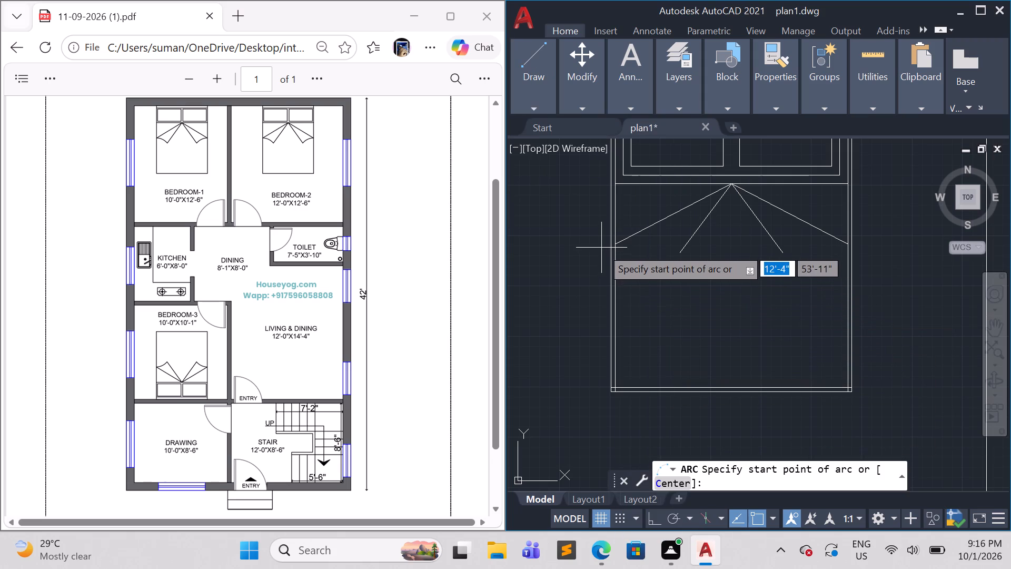
pyautogui.click(615, 248)
pyautogui.click(676, 252)
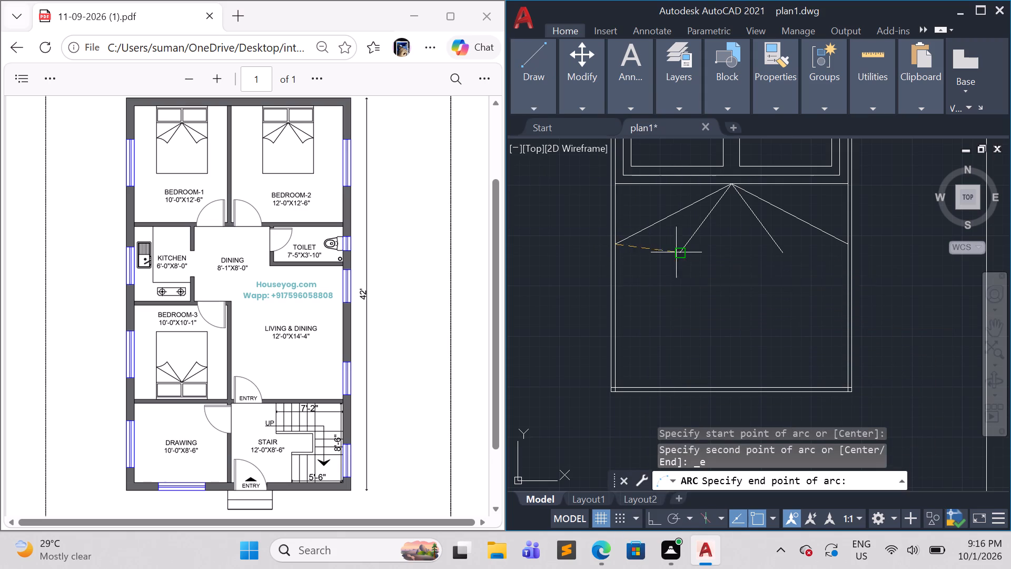
pyautogui.click(687, 210)
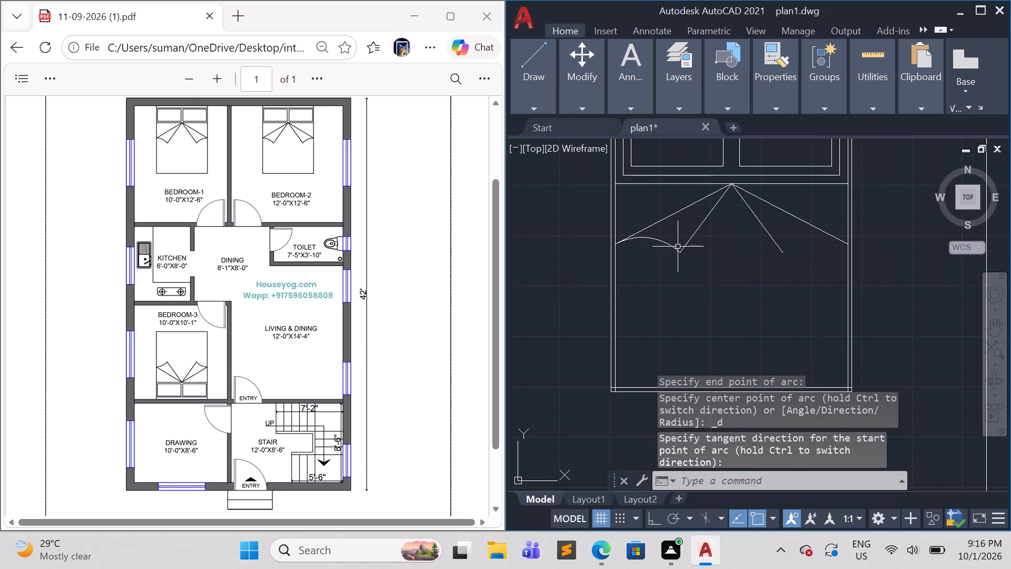
pyautogui.click(666, 245)
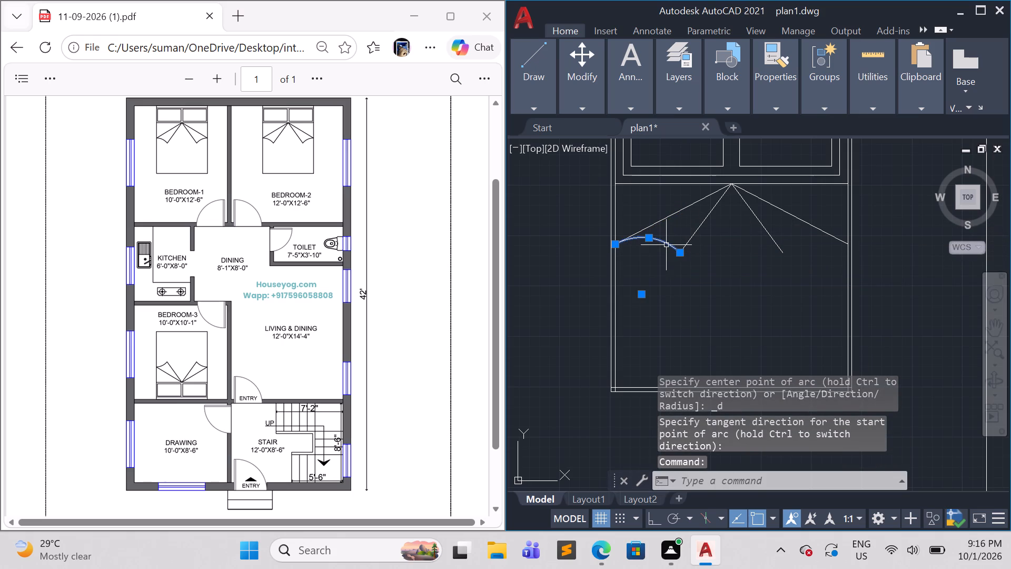
pyautogui.press('Escape')
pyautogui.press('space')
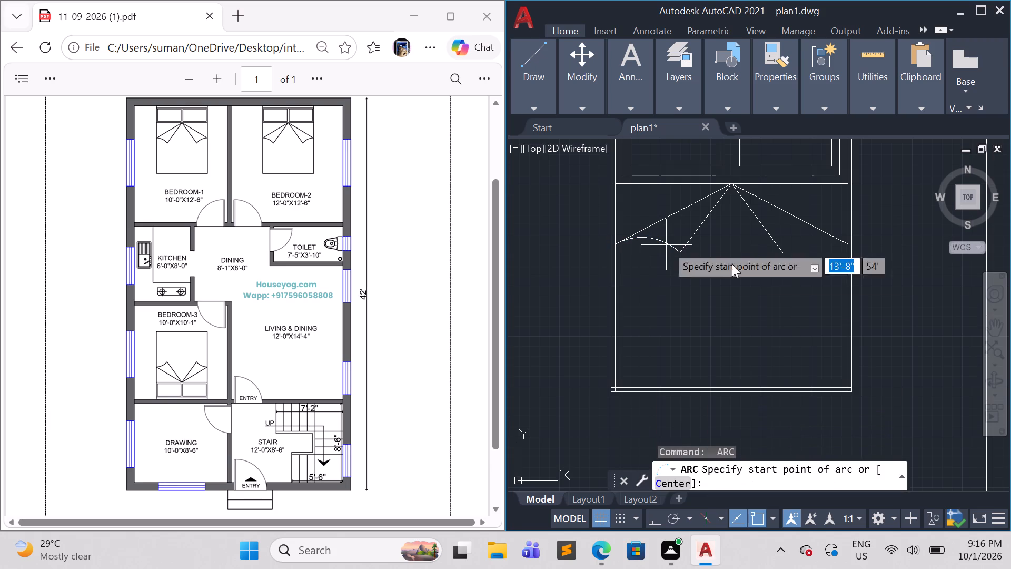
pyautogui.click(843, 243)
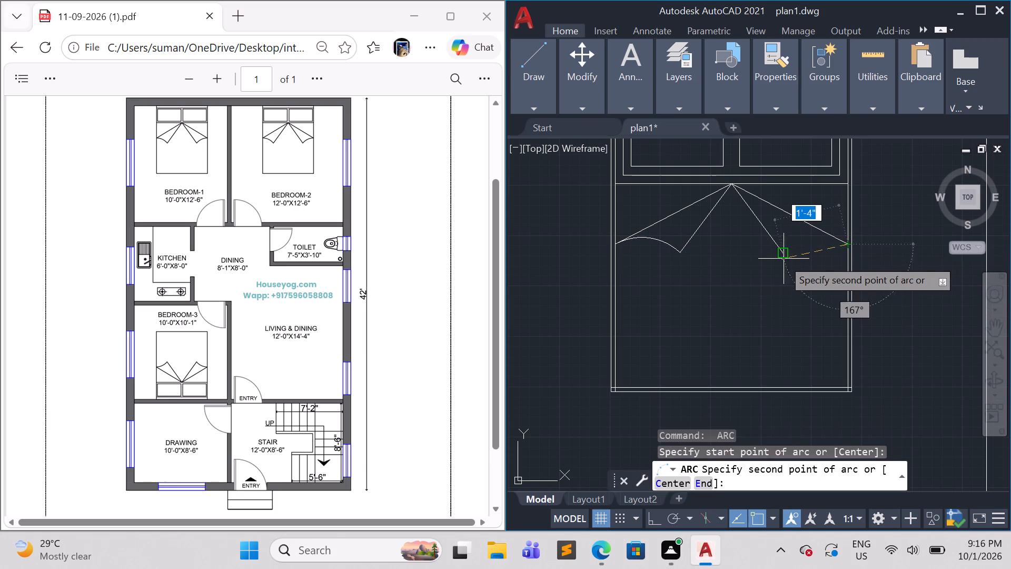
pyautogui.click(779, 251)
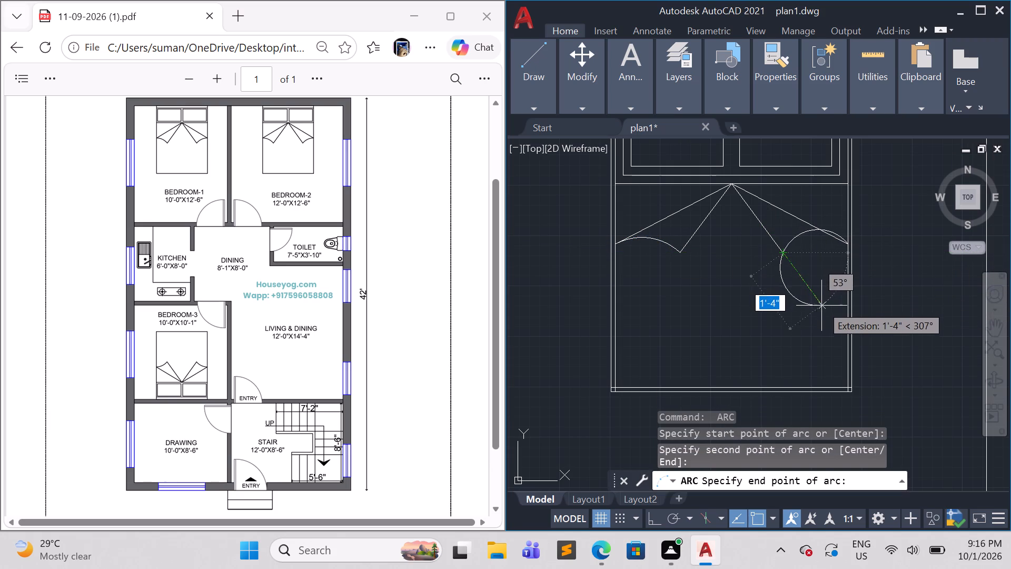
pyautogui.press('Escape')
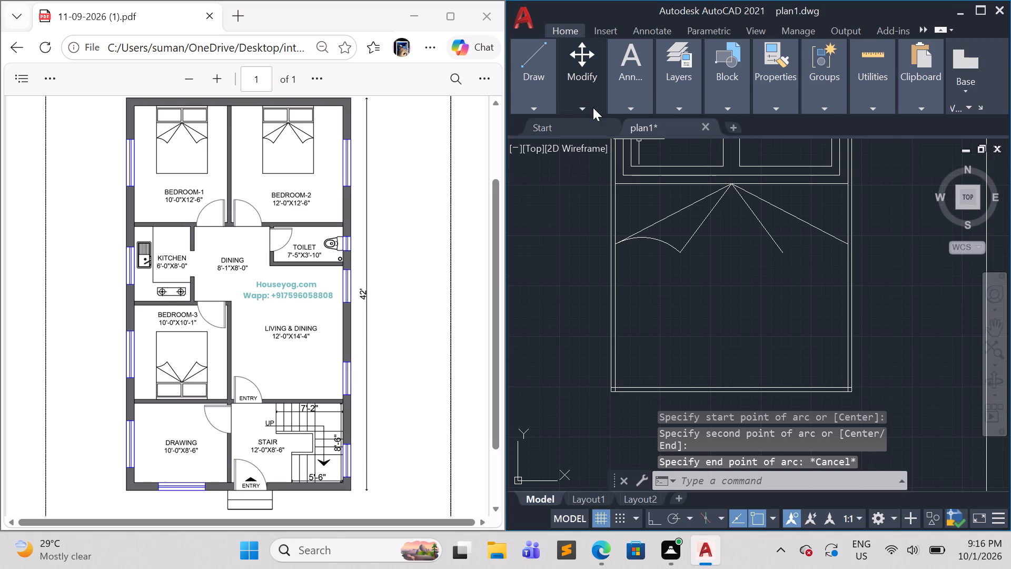
# Draw a matching Start, End, Direction arc from the right slanted fold line's outer end to the right short fold line's lower end.
pyautogui.click(528, 115)
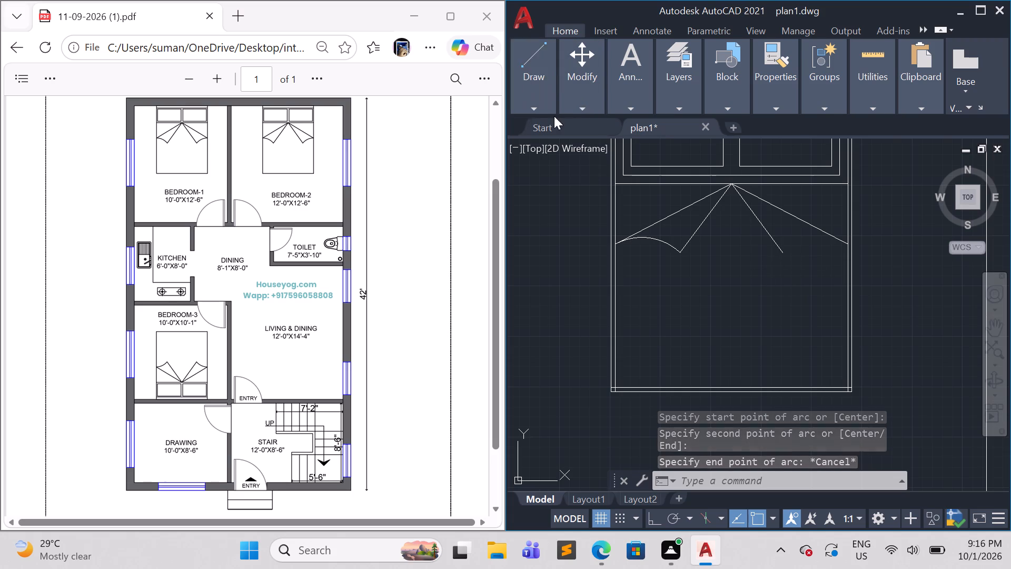
pyautogui.click(540, 108)
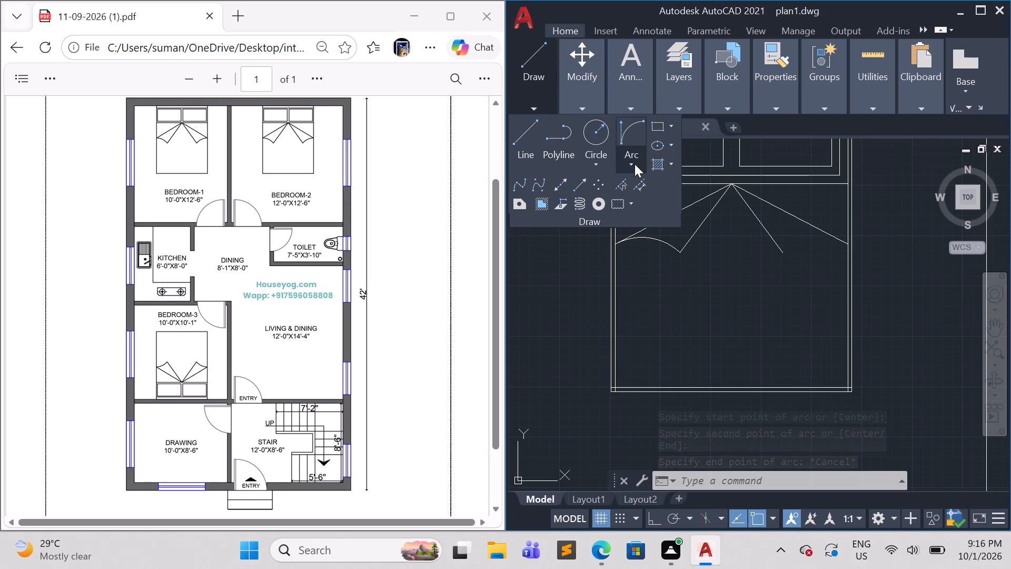
pyautogui.click(635, 164)
pyautogui.click(696, 351)
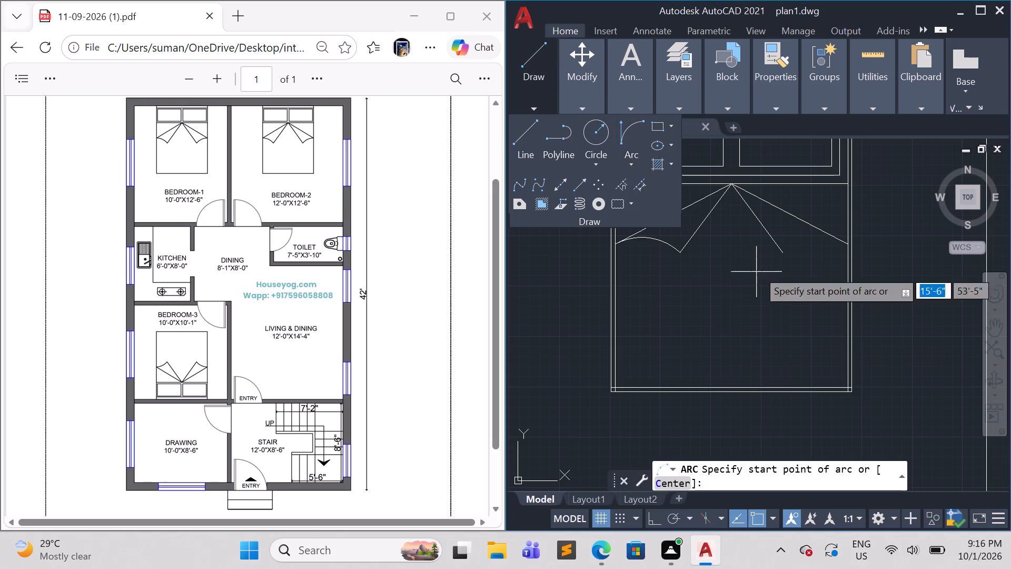
pyautogui.click(841, 245)
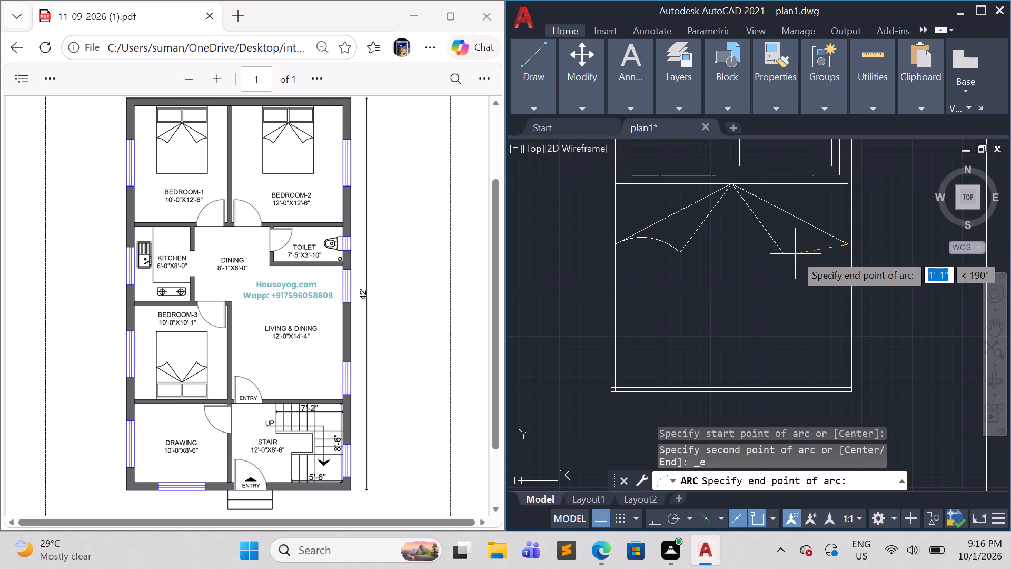
pyautogui.click(784, 250)
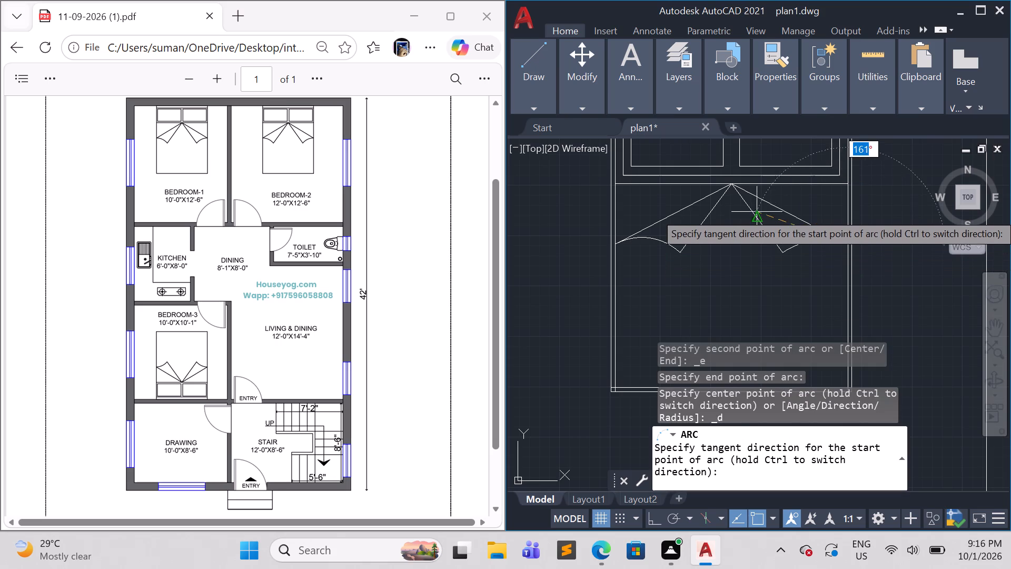
pyautogui.click(746, 197)
pyautogui.scroll(-2, 752, 287)
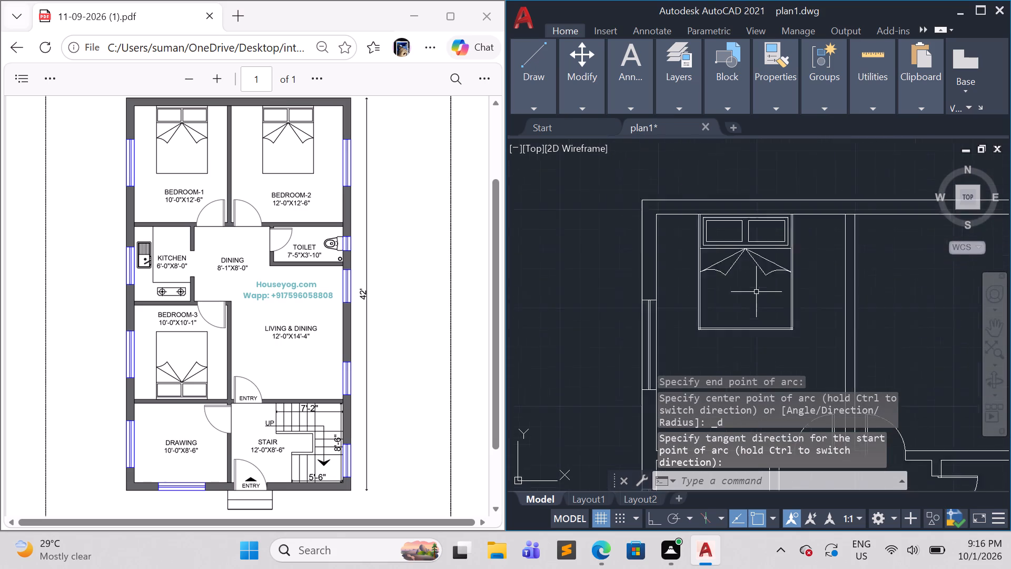
pyautogui.scroll(-1, 756, 292)
pyautogui.scroll(1, 775, 338)
pyautogui.press('Escape')
pyautogui.press('Escape')
pyautogui.press('Escape')
pyautogui.press('Escape')
pyautogui.press('Escape')
pyautogui.press('Escape')
pyautogui.press('Escape')
pyautogui.press('Escape')
pyautogui.press('Escape')
pyautogui.press('Escape')
pyautogui.press('Escape')
pyautogui.press('Escape')
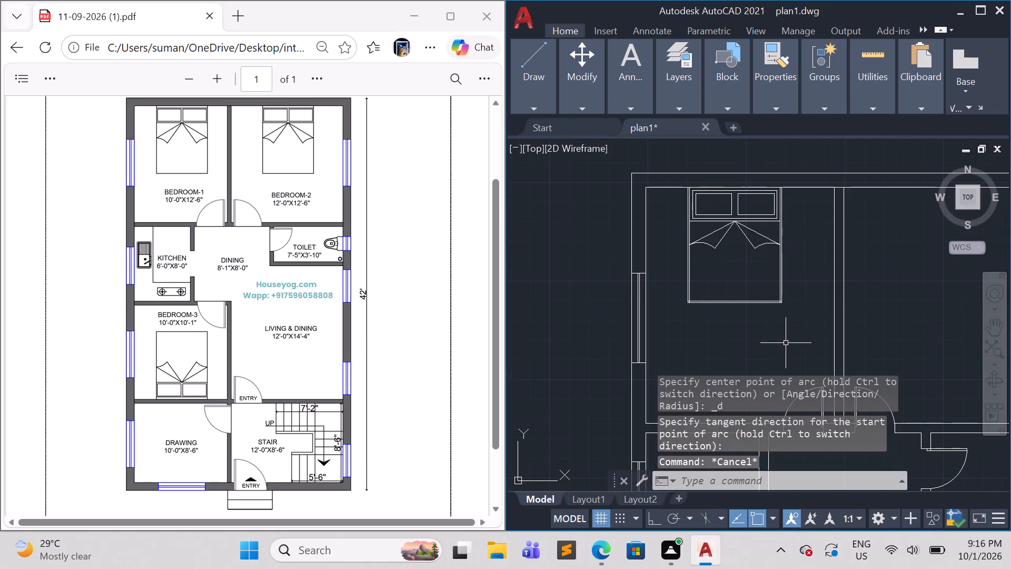
# Copy the whole Bedroom-1 bed from its upper-left corner about 12'-7" horizontally into Bedroom-2, keeping its headboard against the top wall.
pyautogui.click(794, 320)
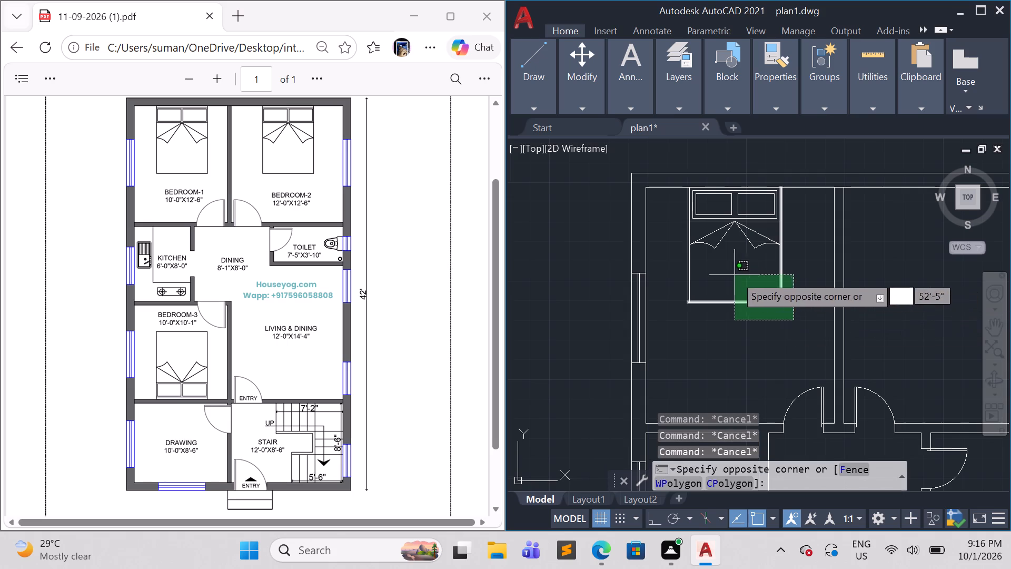
pyautogui.click(673, 237)
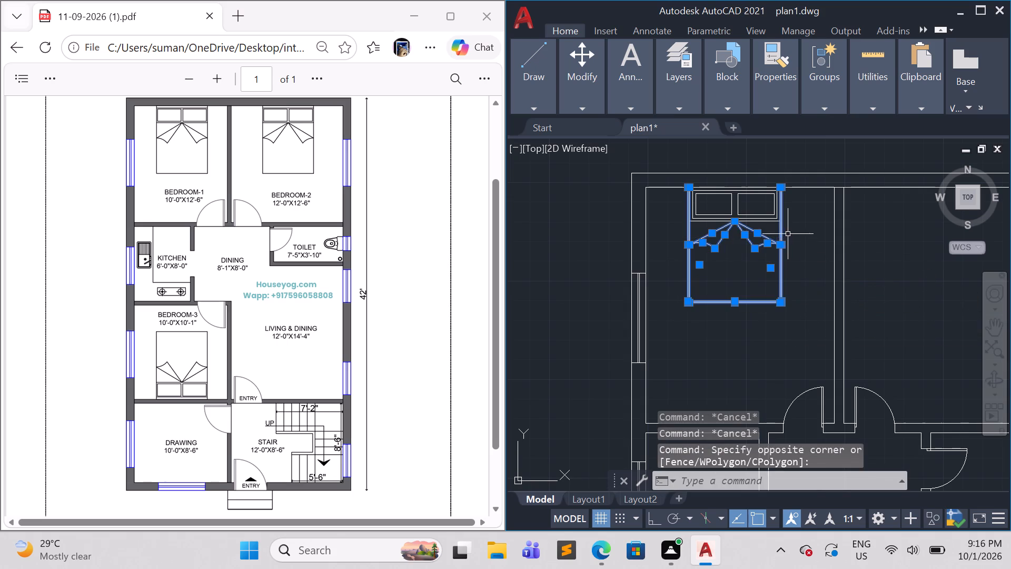
pyautogui.scroll(2, 788, 227)
pyautogui.click(837, 211)
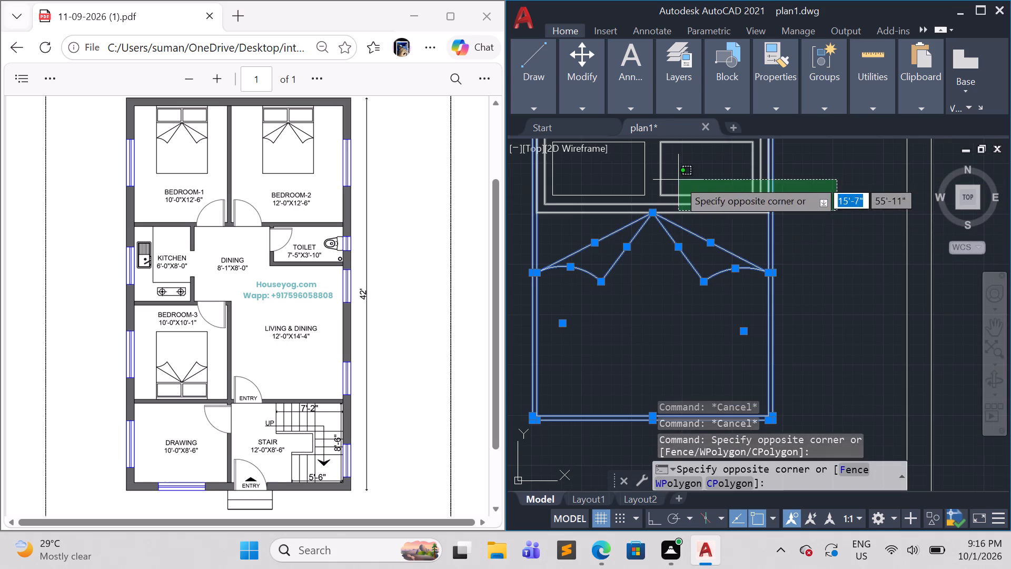
pyautogui.click(678, 179)
pyautogui.scroll(-2, 770, 218)
pyautogui.scroll(3, 725, 213)
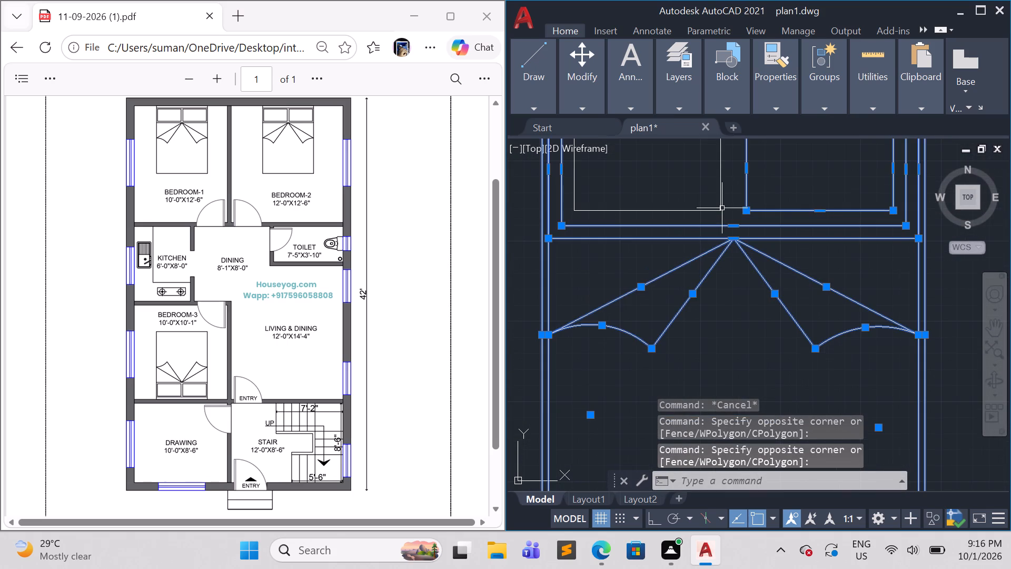
pyautogui.click(722, 208)
pyautogui.scroll(-2, 735, 230)
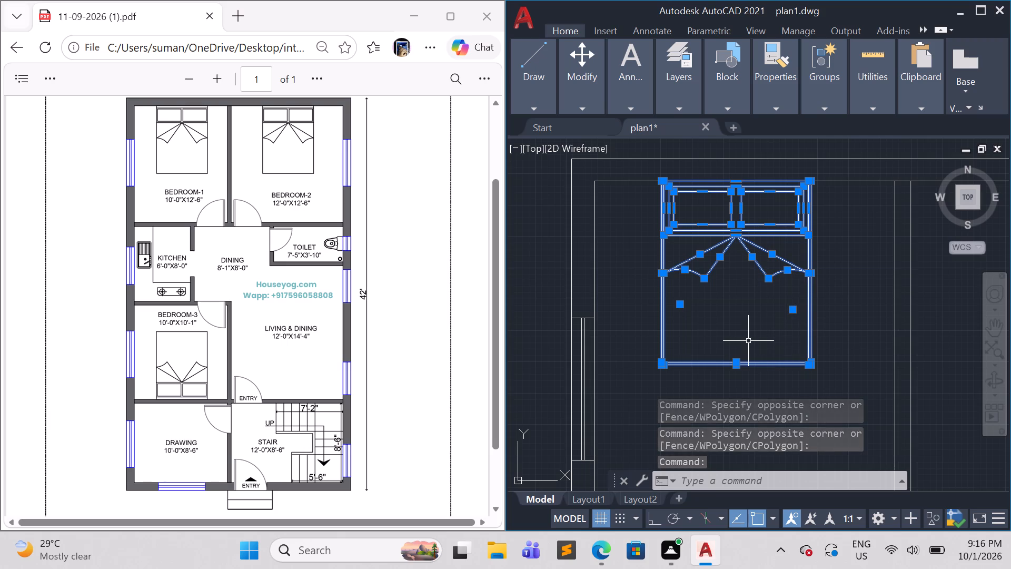
pyautogui.write('co')
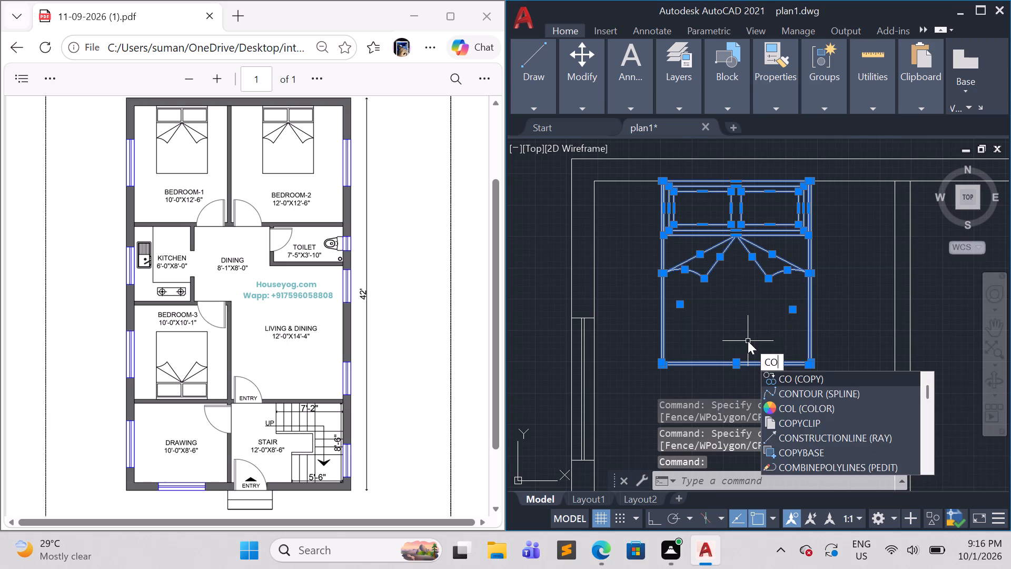
pyautogui.press('Return')
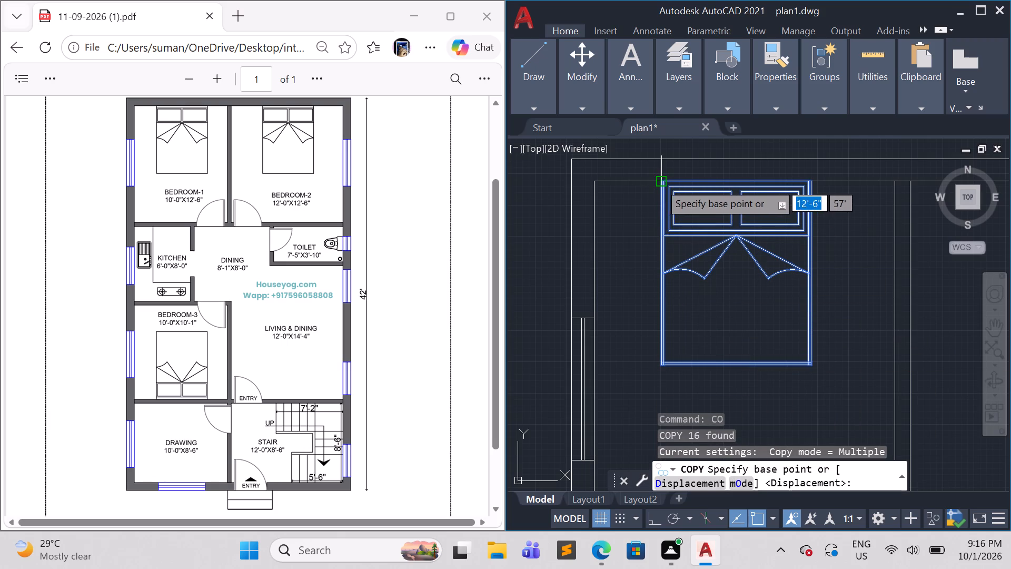
pyautogui.click(659, 181)
pyautogui.scroll(-3, 743, 237)
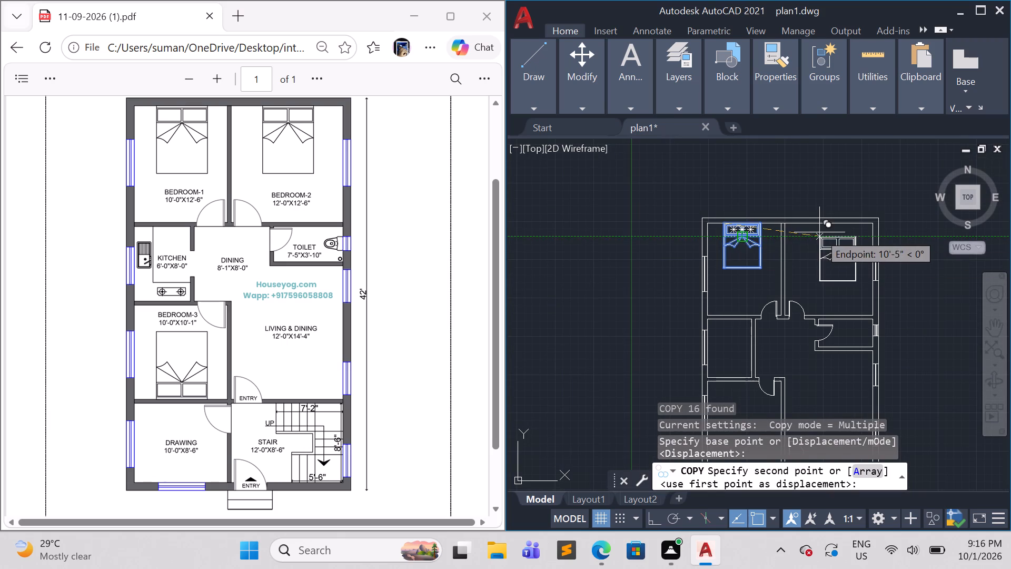
pyautogui.scroll(1, 818, 230)
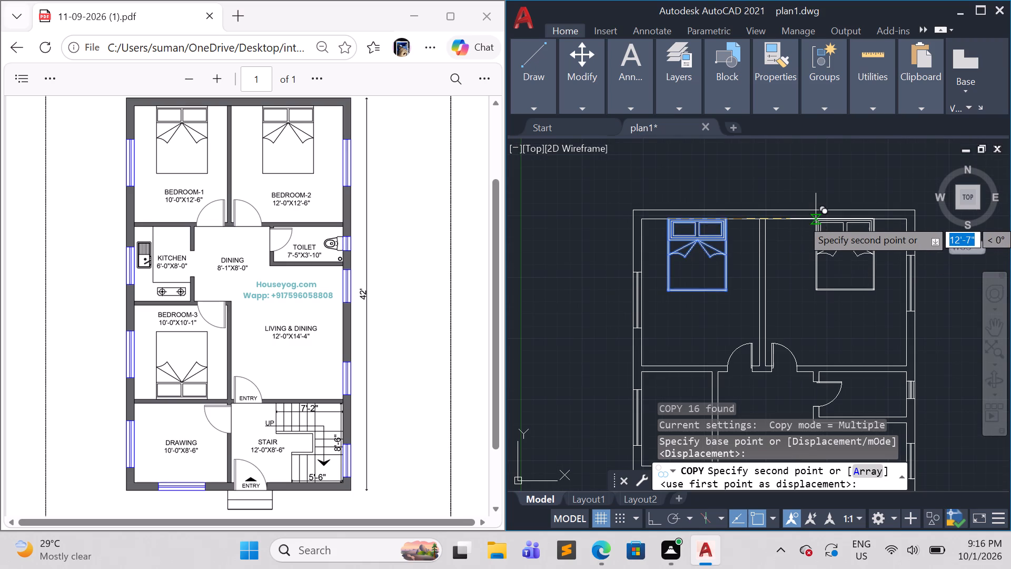
pyautogui.scroll(3, 816, 218)
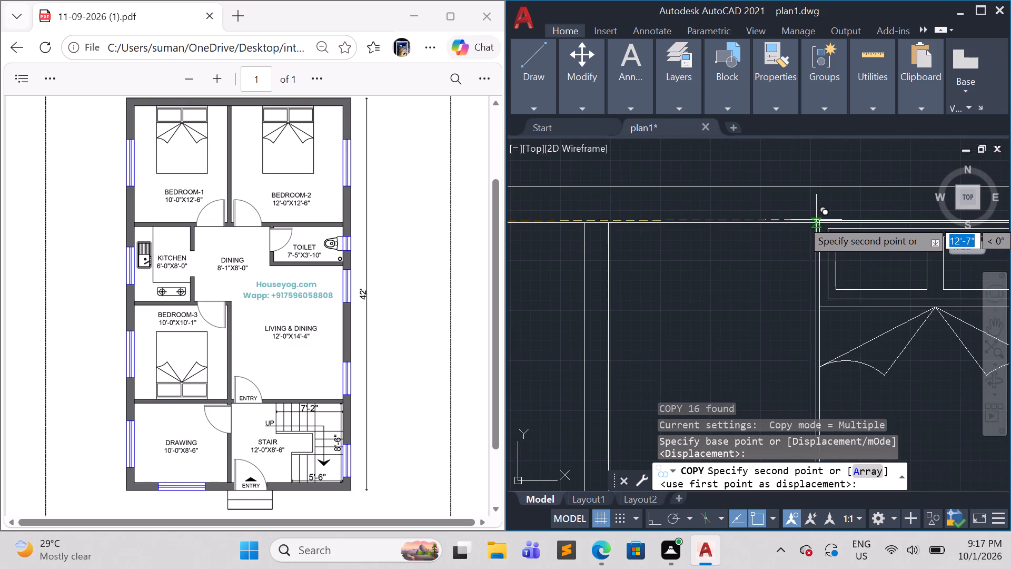
pyautogui.click(817, 222)
# Place another copy of the bed in the empty space outside the plan, west of Bedroom-3, and end the Copy command.
pyautogui.scroll(-3, 799, 257)
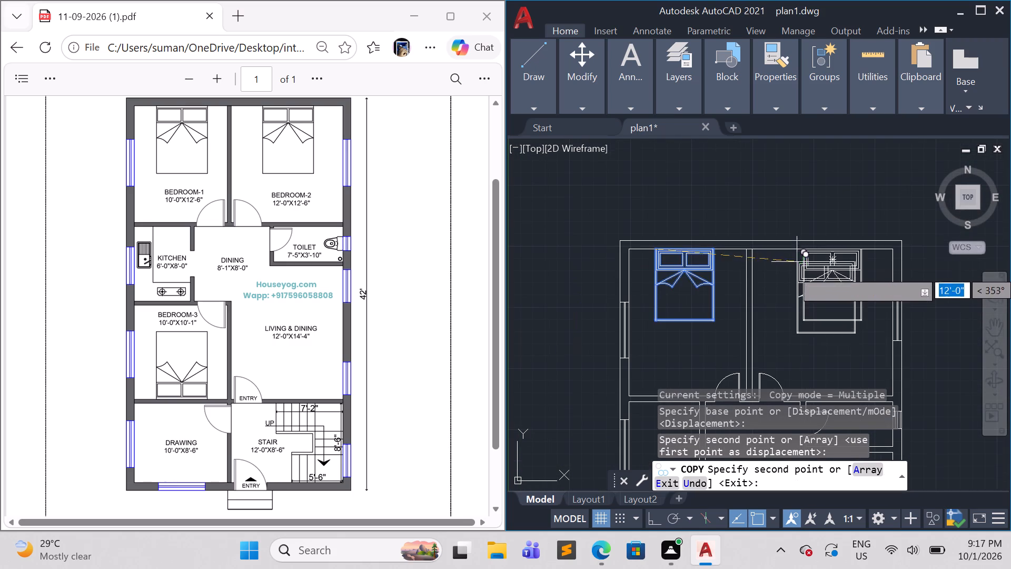
pyautogui.moveTo(765, 302); pyautogui.dragTo(761, 147, button='middle')
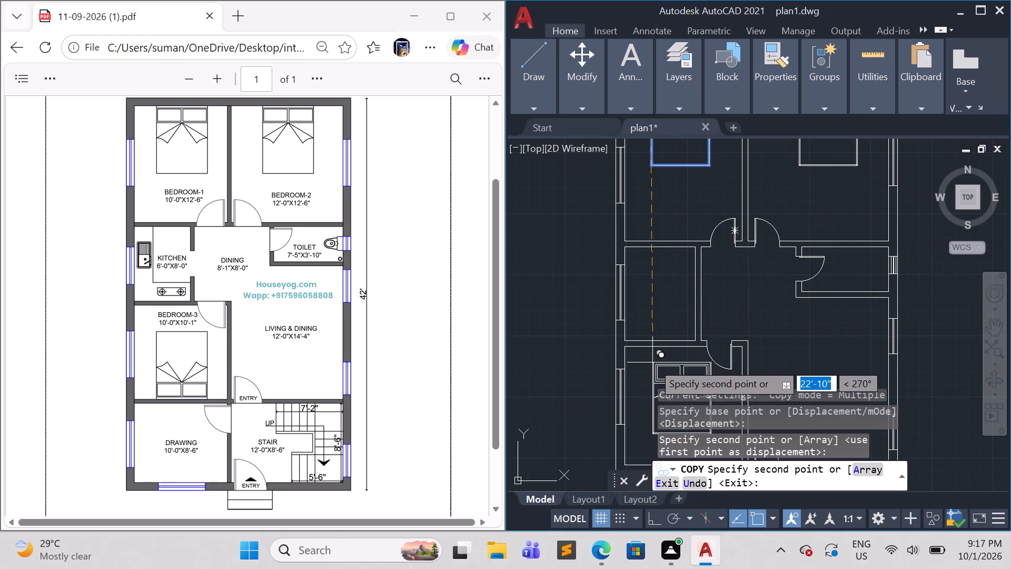
pyautogui.moveTo(652, 362); pyautogui.dragTo(659, 227, button='middle')
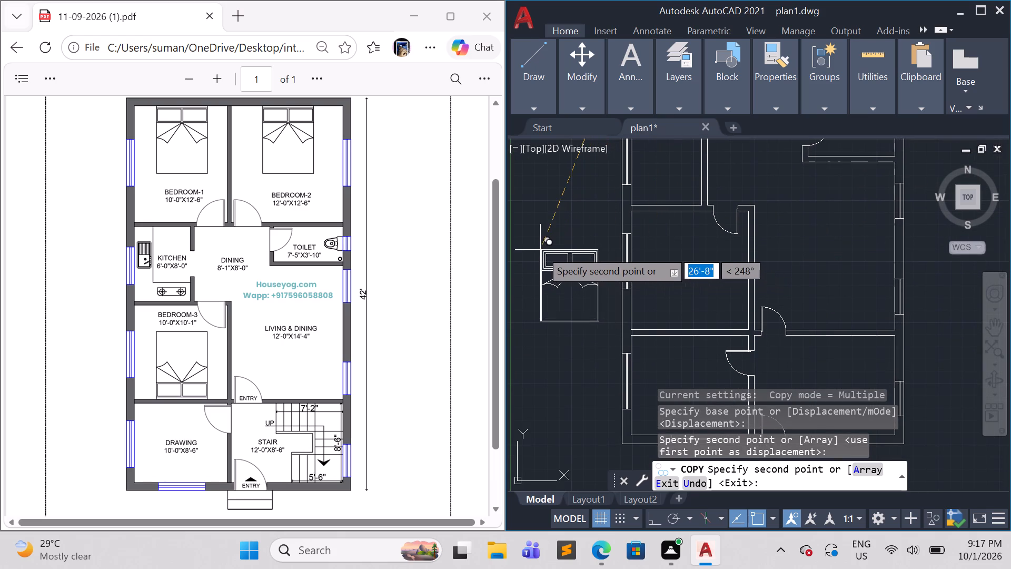
pyautogui.click(540, 250)
pyautogui.press('Escape')
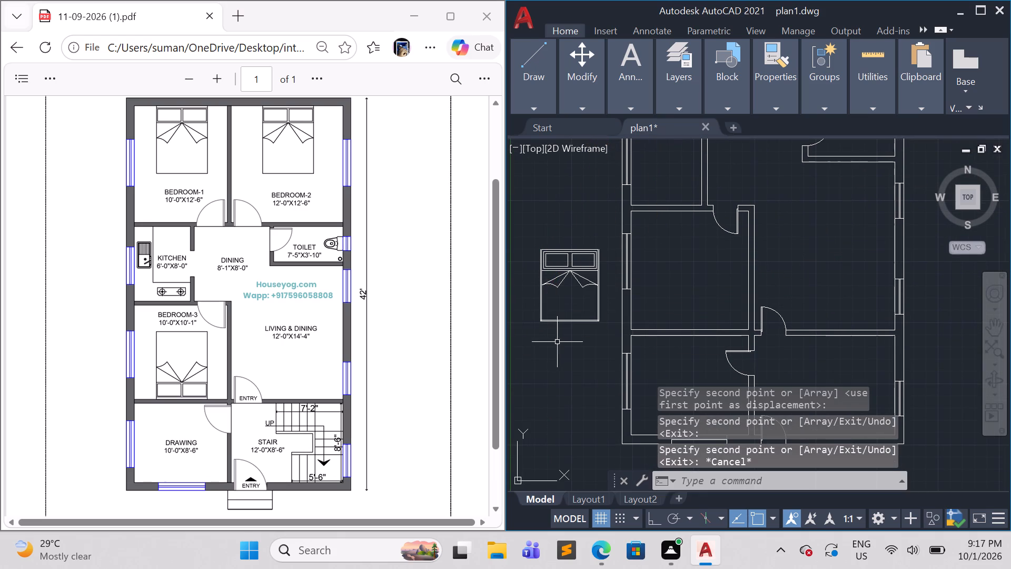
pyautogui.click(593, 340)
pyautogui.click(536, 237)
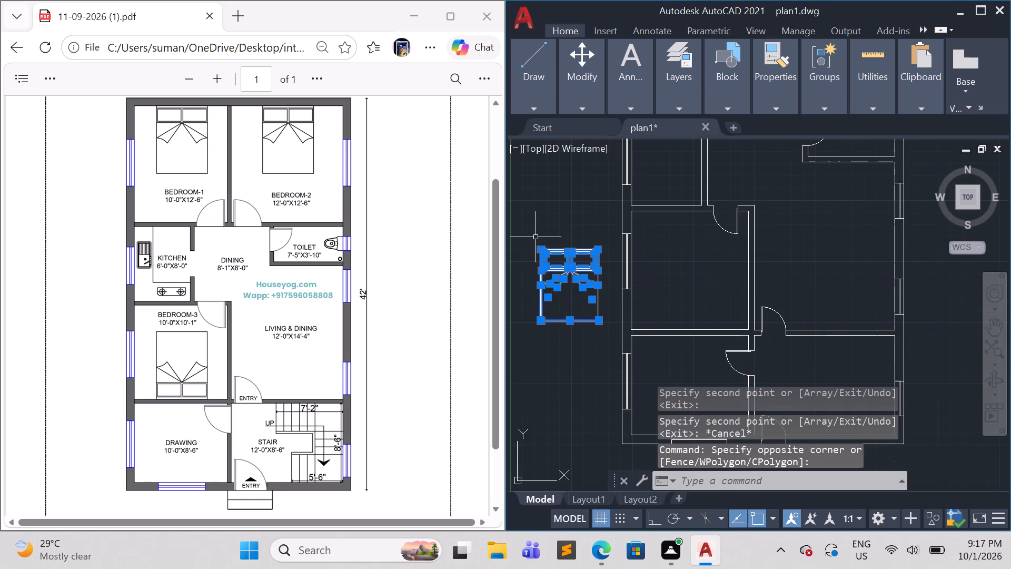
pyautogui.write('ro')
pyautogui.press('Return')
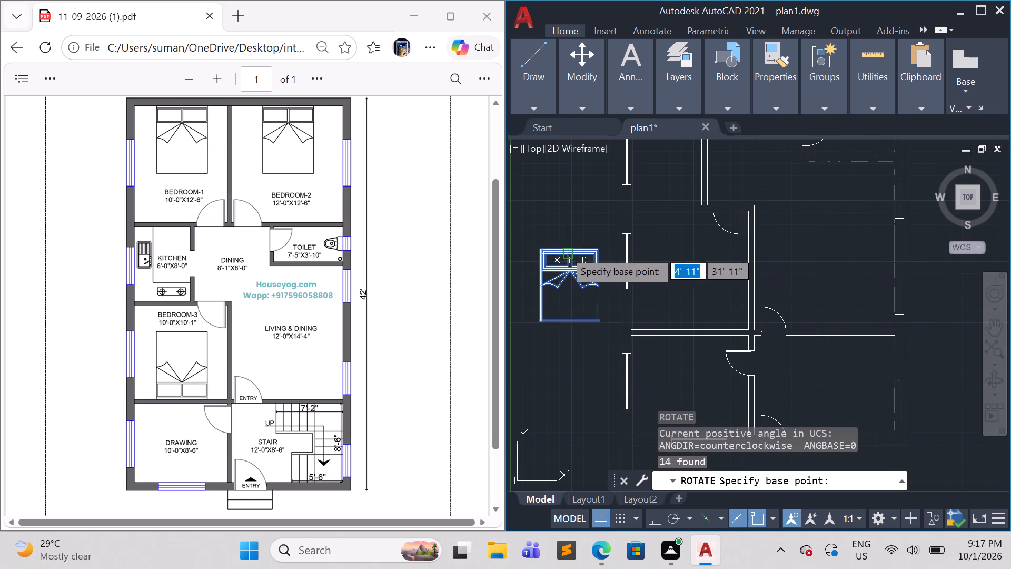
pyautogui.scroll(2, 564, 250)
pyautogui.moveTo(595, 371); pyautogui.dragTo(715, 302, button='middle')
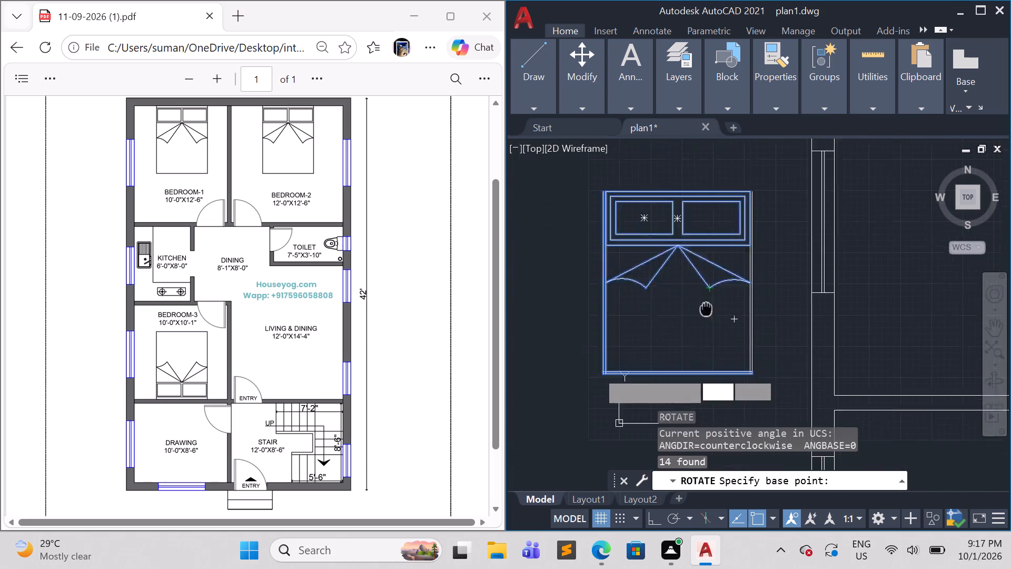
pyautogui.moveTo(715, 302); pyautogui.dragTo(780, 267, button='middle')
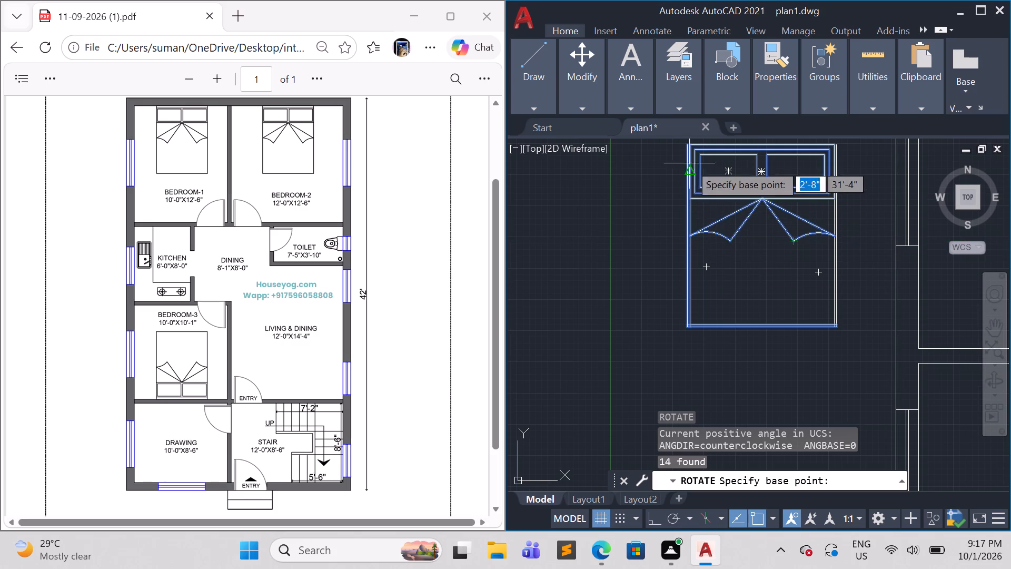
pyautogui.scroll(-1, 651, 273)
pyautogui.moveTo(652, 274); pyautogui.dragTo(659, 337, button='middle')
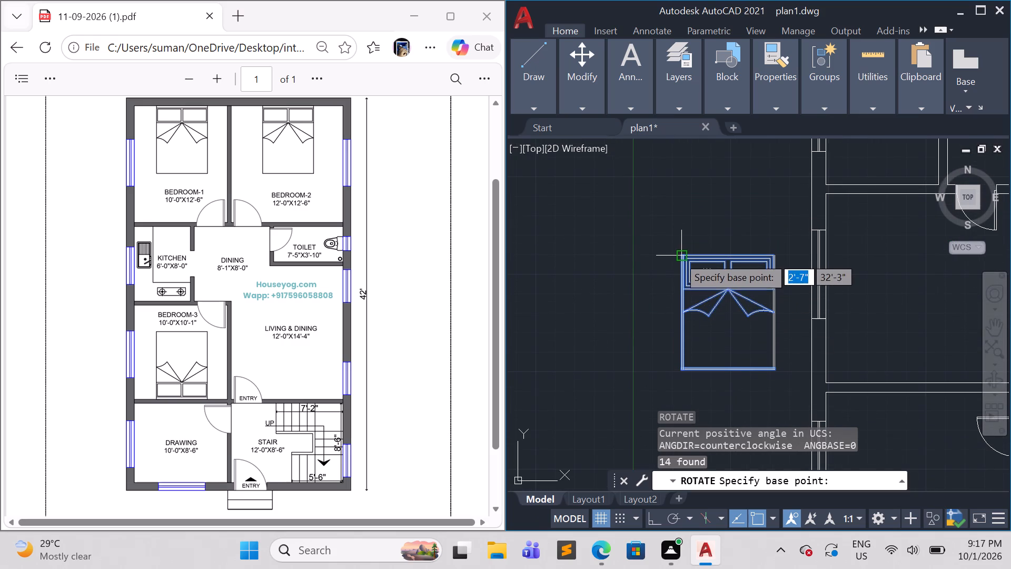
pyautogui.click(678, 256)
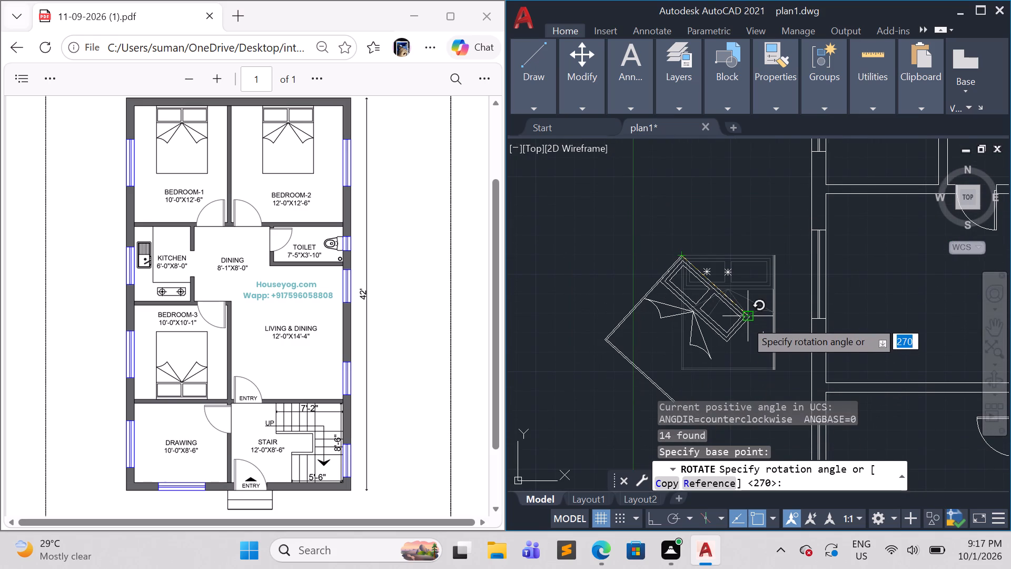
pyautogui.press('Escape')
# Rotate the entire bed copy outside the plan by 180° about the midpoint of its headboard edge.
pyautogui.click(777, 394)
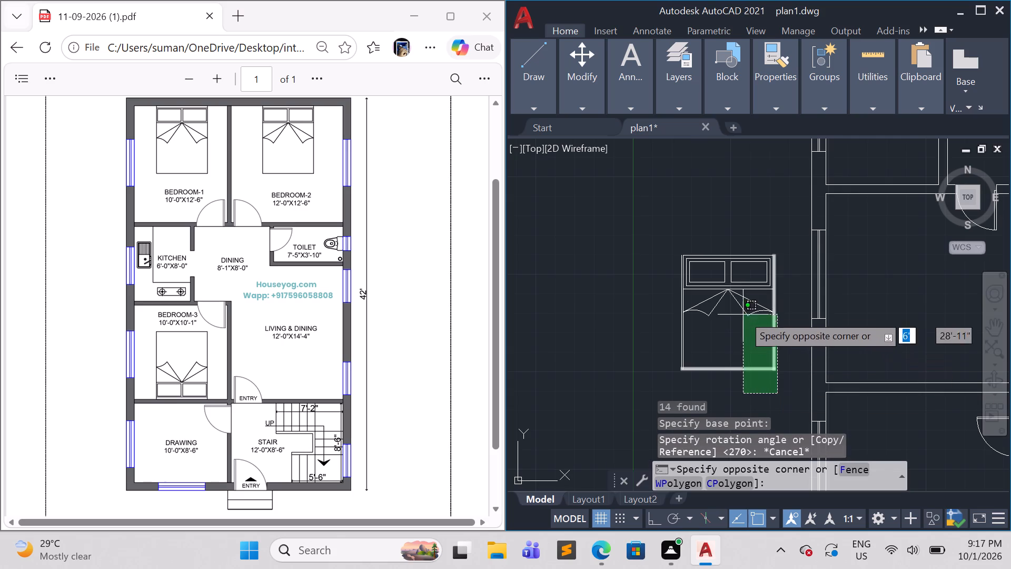
pyautogui.click(655, 225)
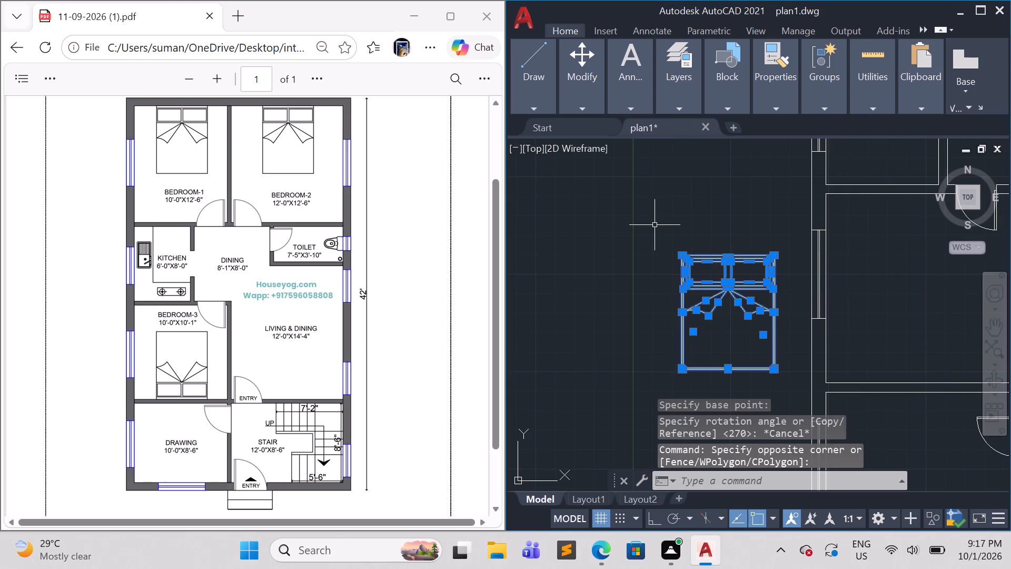
pyautogui.write('ro')
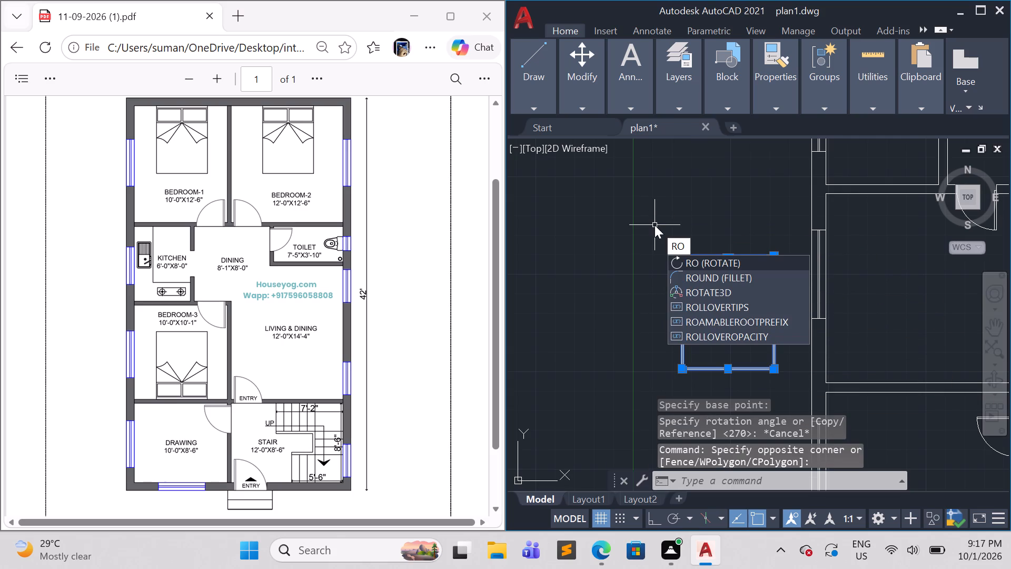
pyautogui.press('Return')
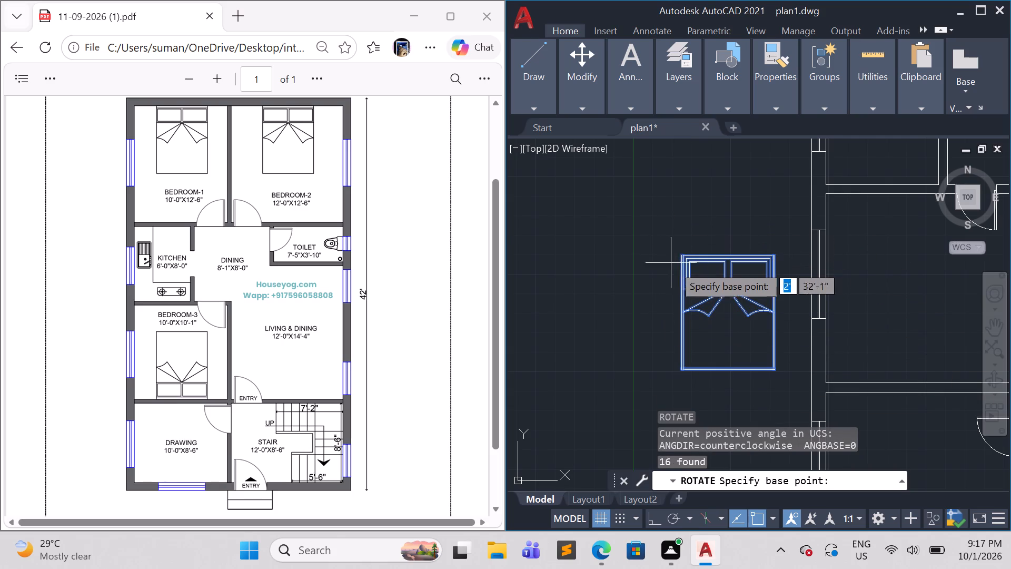
pyautogui.click(729, 254)
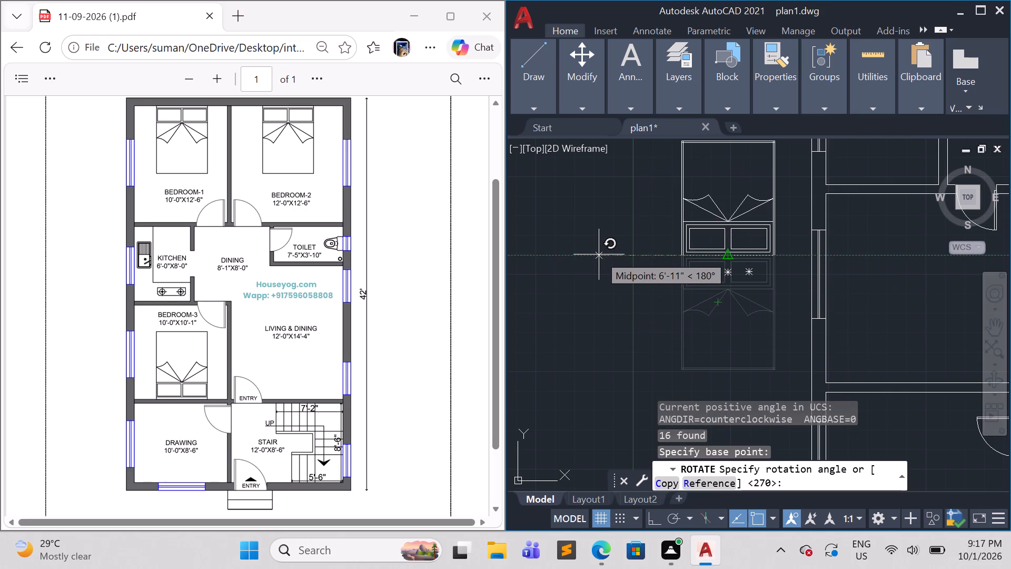
pyautogui.click(599, 254)
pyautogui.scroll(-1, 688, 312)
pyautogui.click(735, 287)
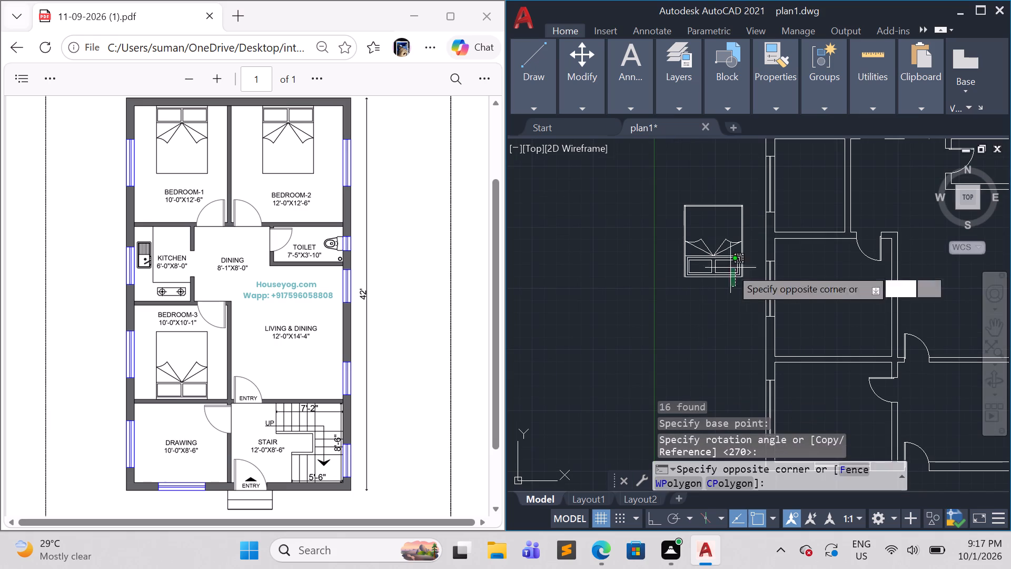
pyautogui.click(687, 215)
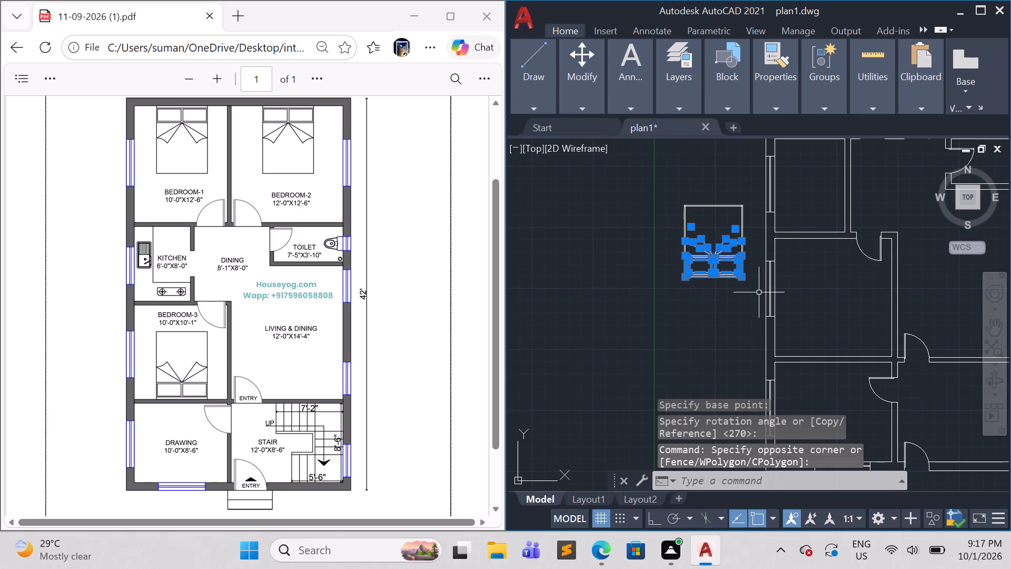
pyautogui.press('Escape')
# Move the rotated bed by its lower-left corner into Bedroom-3, with its headboard against the inner face of the bottom wall.
pyautogui.click(756, 296)
pyautogui.click(653, 183)
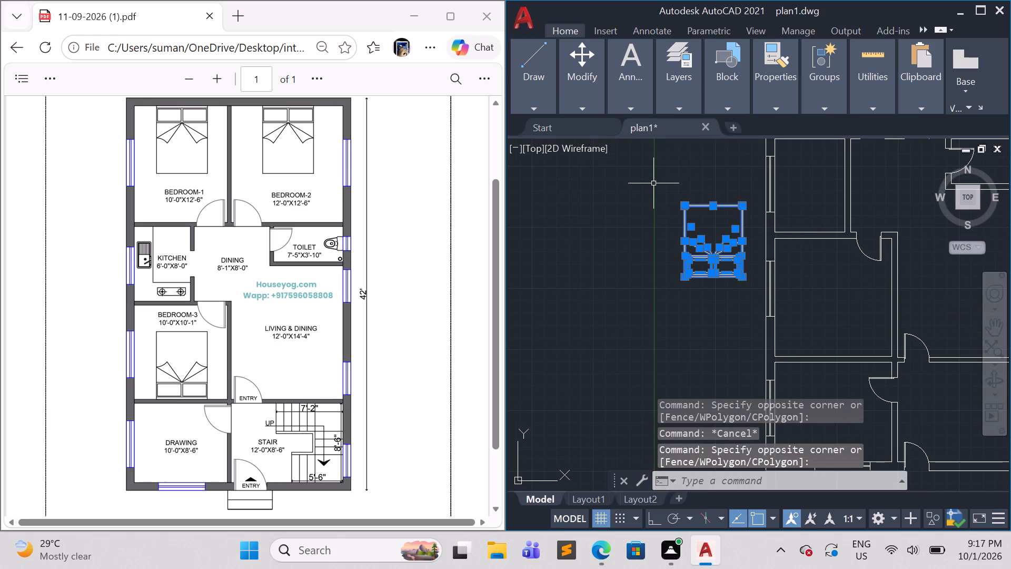
pyautogui.press('m')
pyautogui.press('Return')
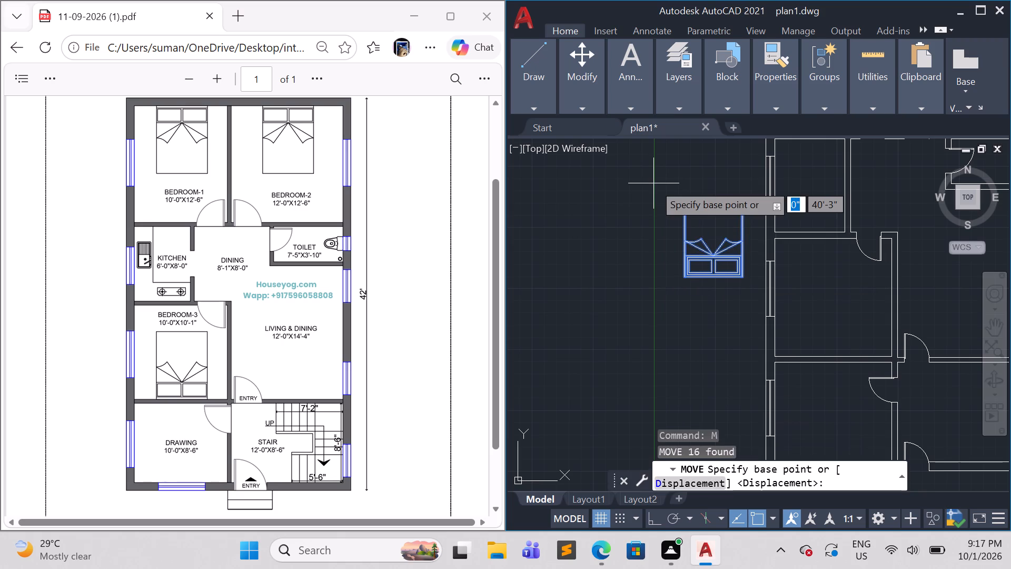
pyautogui.scroll(3, 682, 281)
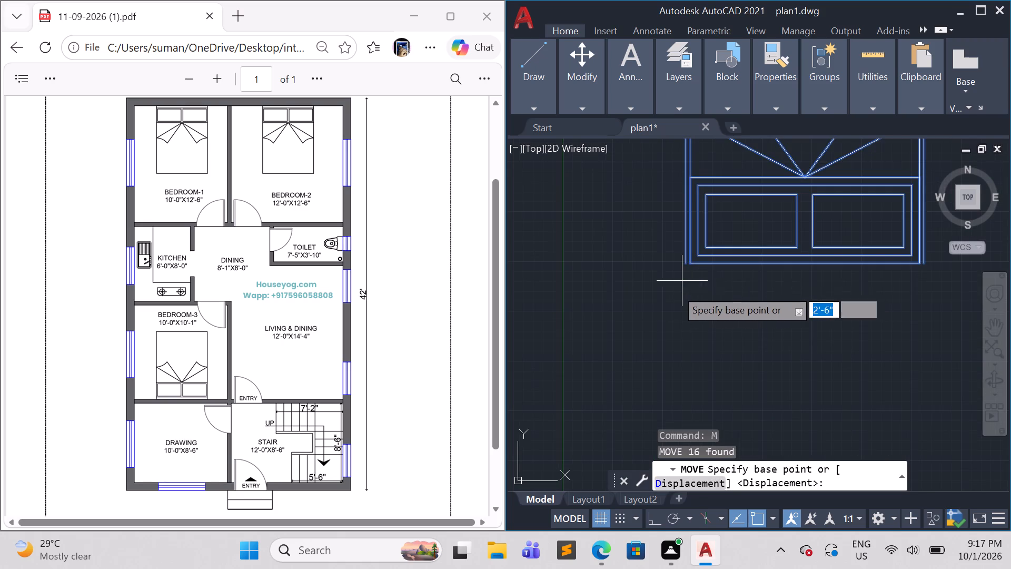
pyautogui.click(685, 263)
pyautogui.scroll(-4, 738, 317)
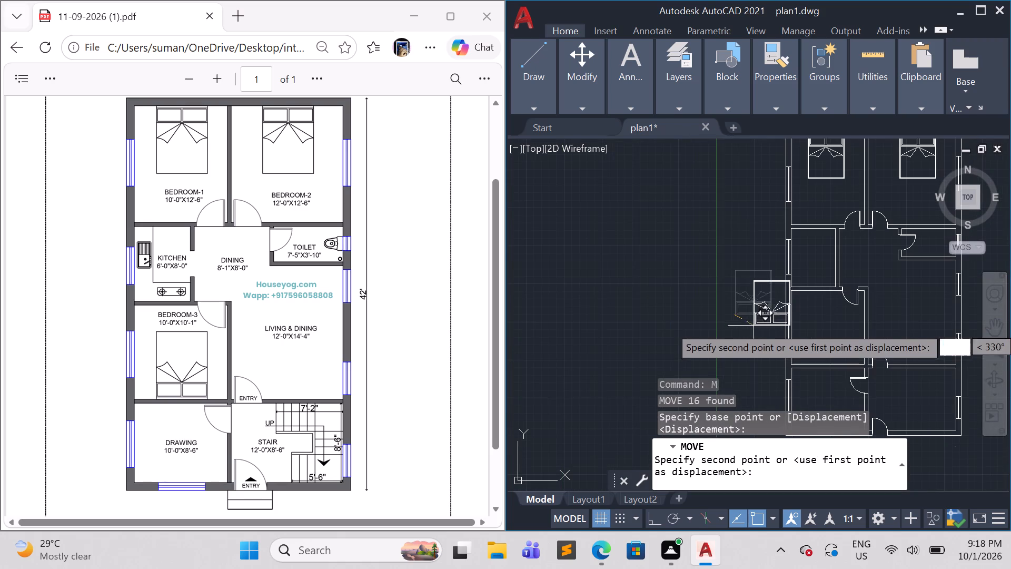
pyautogui.scroll(3, 805, 346)
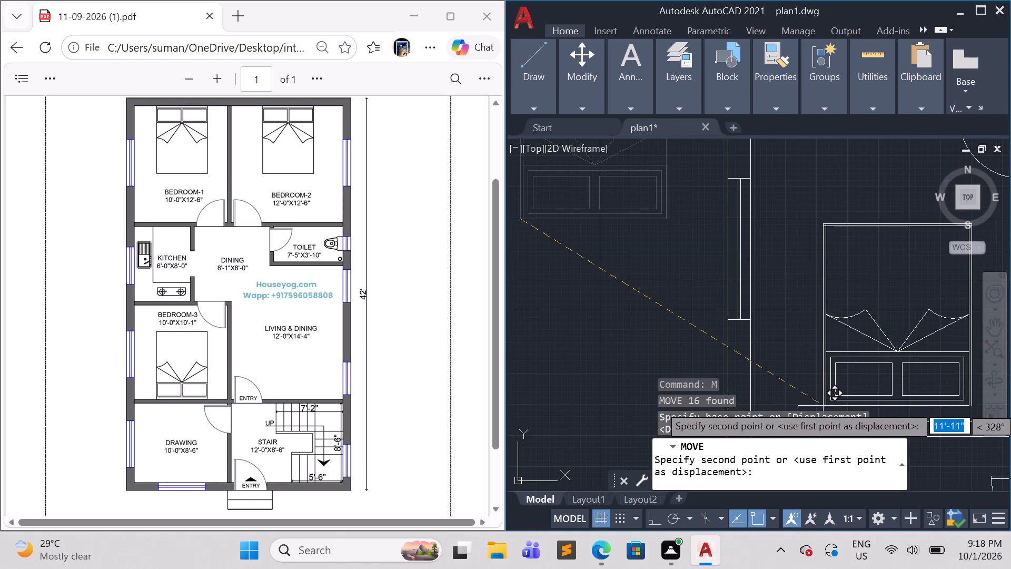
pyautogui.moveTo(811, 387); pyautogui.dragTo(539, 284, button='middle')
pyautogui.scroll(-1, 611, 291)
pyautogui.moveTo(611, 291); pyautogui.dragTo(629, 323, button='middle')
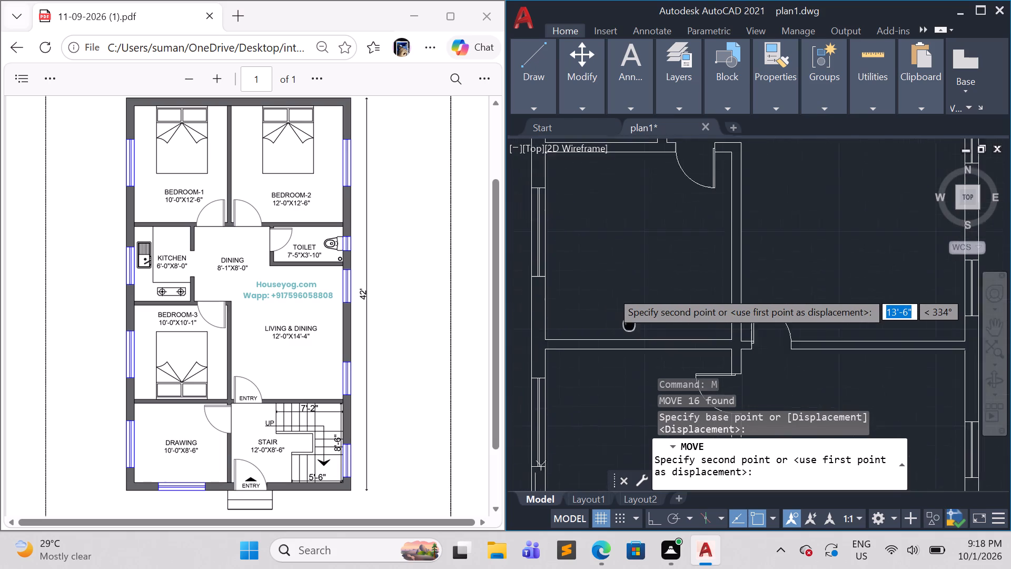
pyautogui.moveTo(629, 323); pyautogui.dragTo(657, 342, button='middle')
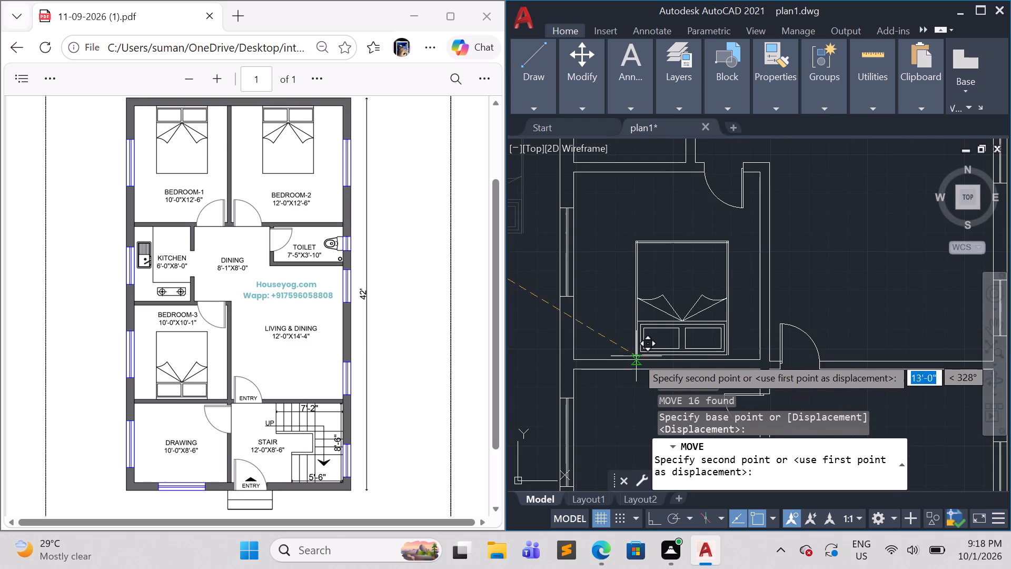
pyautogui.click(638, 359)
pyautogui.scroll(-2, 648, 360)
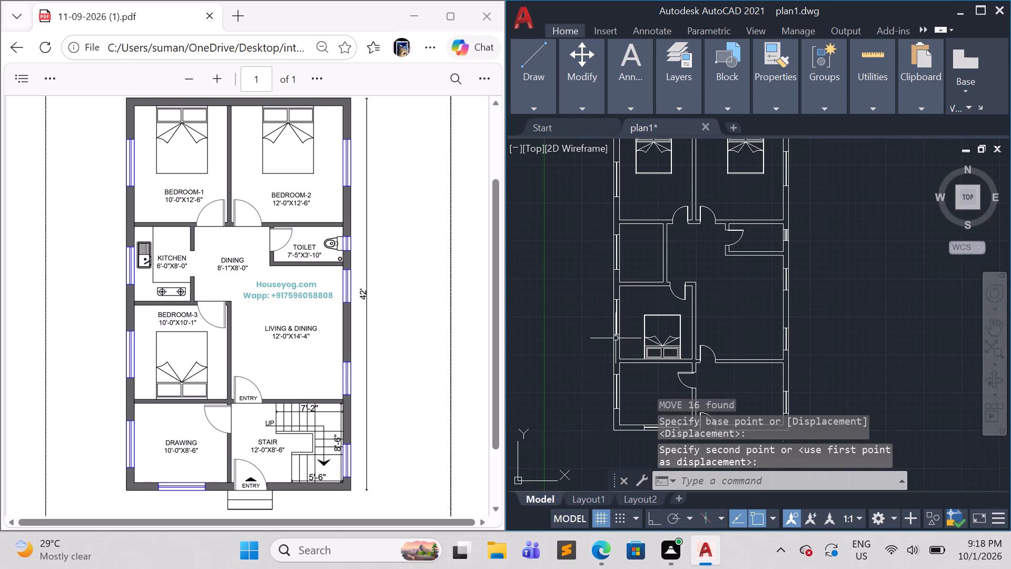
# Draw the first entrance step outside the stair room's bottom wall, 1' deep and about 3'-11" wide, starting in line with the partition's east face.
pyautogui.press('Escape')
pyautogui.press('Escape')
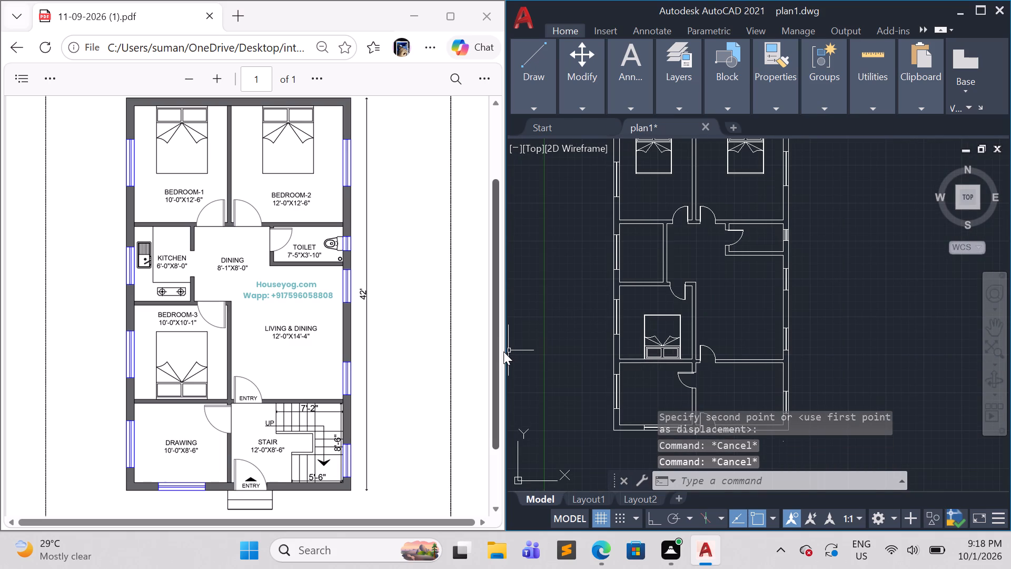
pyautogui.moveTo(740, 311); pyautogui.dragTo(742, 311, button='middle')
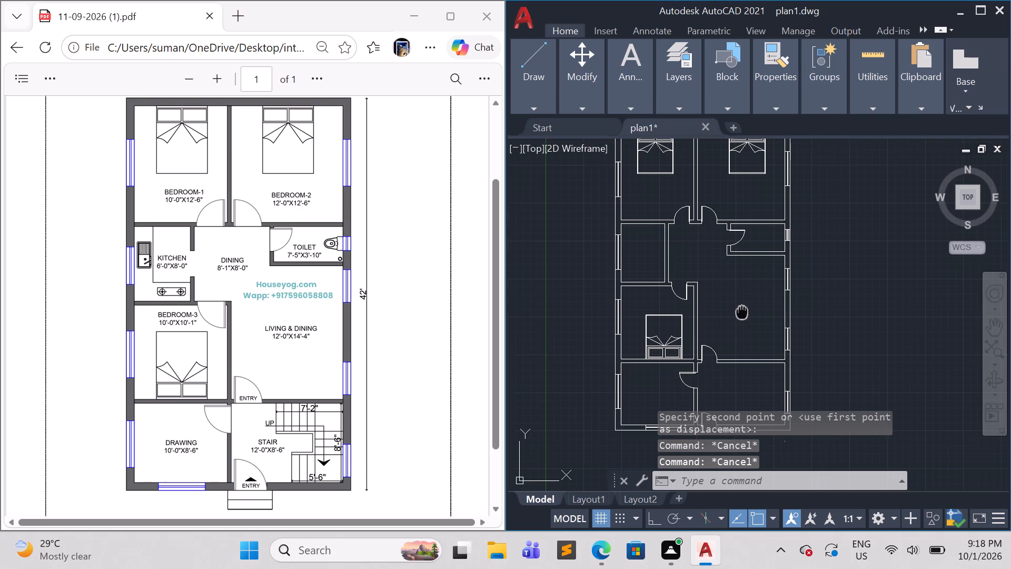
pyautogui.moveTo(742, 311); pyautogui.dragTo(760, 300, button='middle')
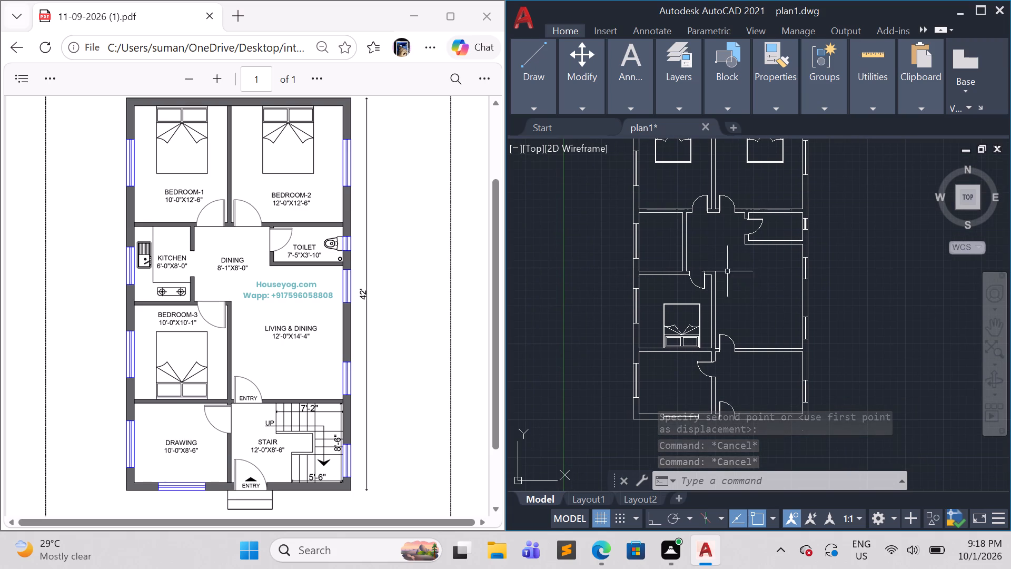
pyautogui.moveTo(747, 306); pyautogui.dragTo(717, 233, button='middle')
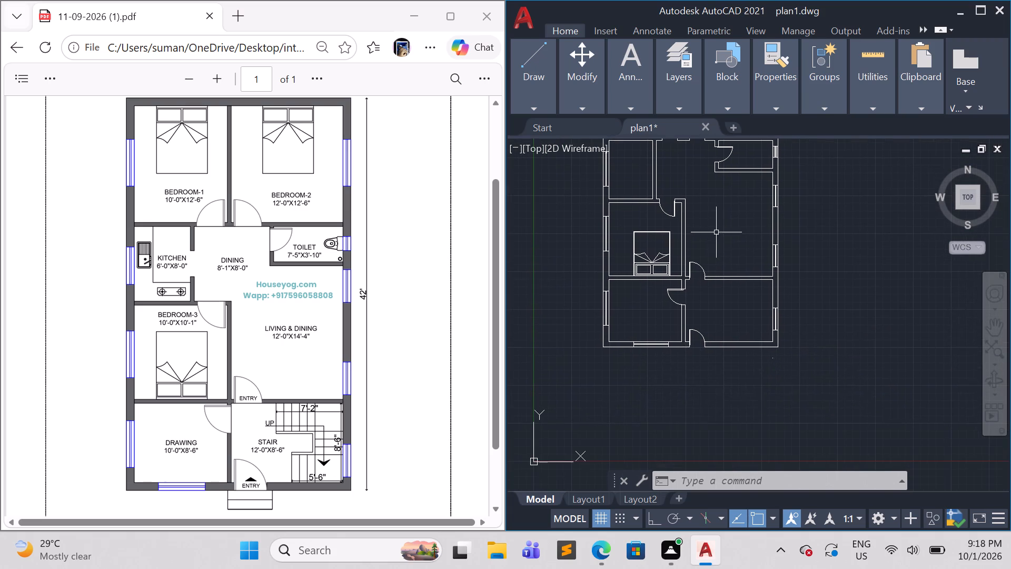
pyautogui.scroll(1, 713, 324)
pyautogui.moveTo(712, 320); pyautogui.dragTo(698, 298, button='middle')
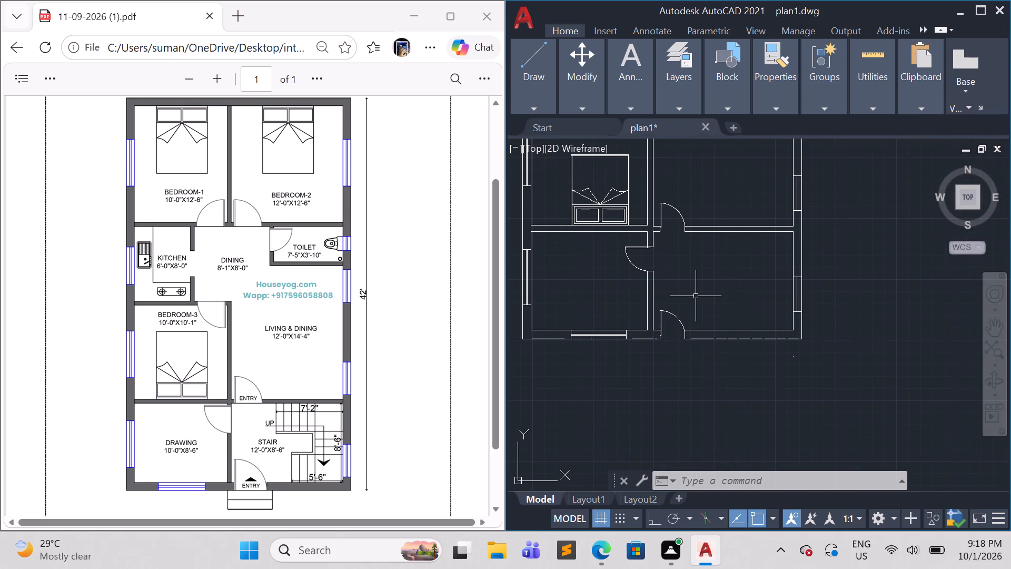
pyautogui.scroll(1, 677, 305)
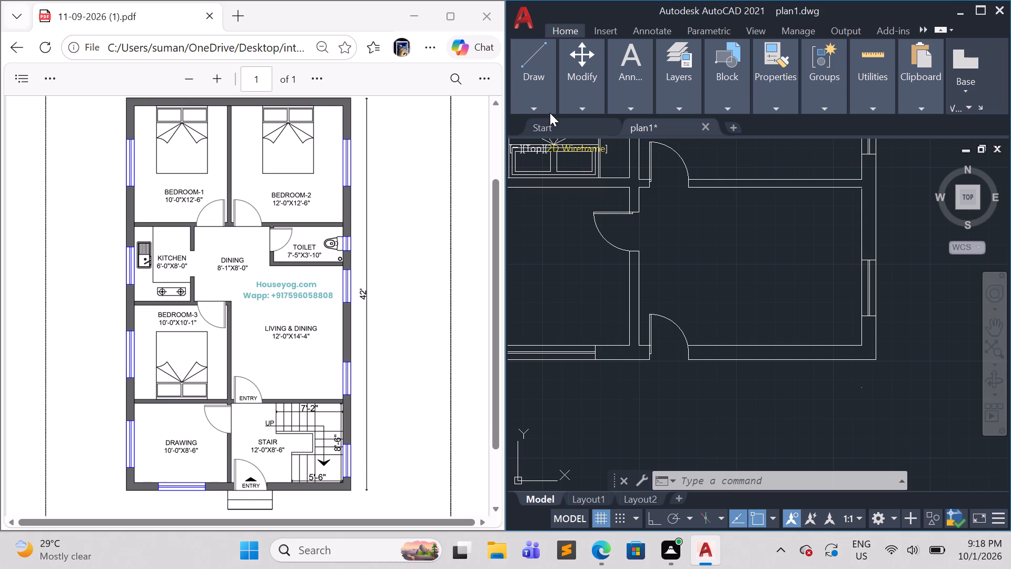
pyautogui.press('l')
pyautogui.press('Return')
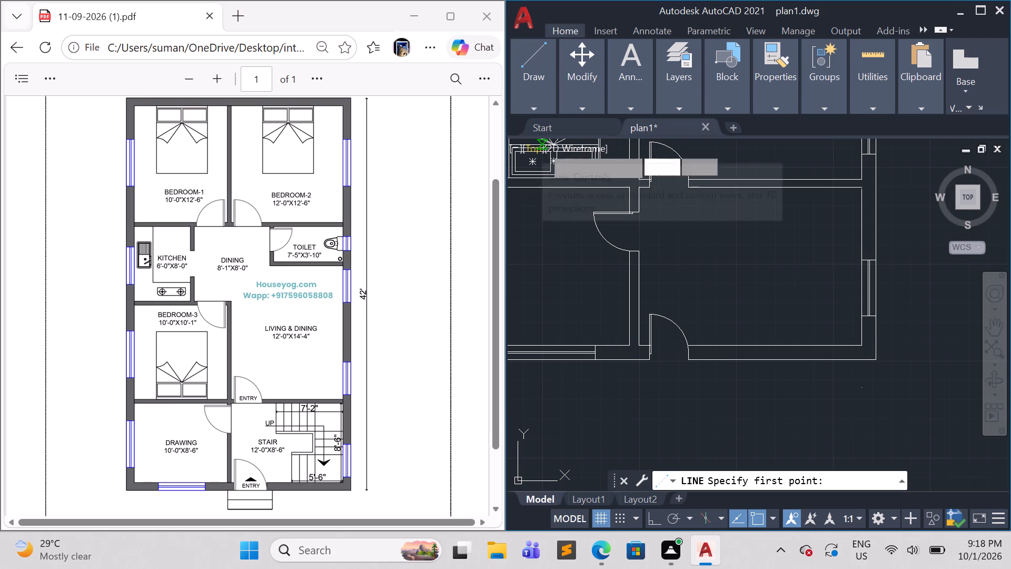
pyautogui.click(638, 361)
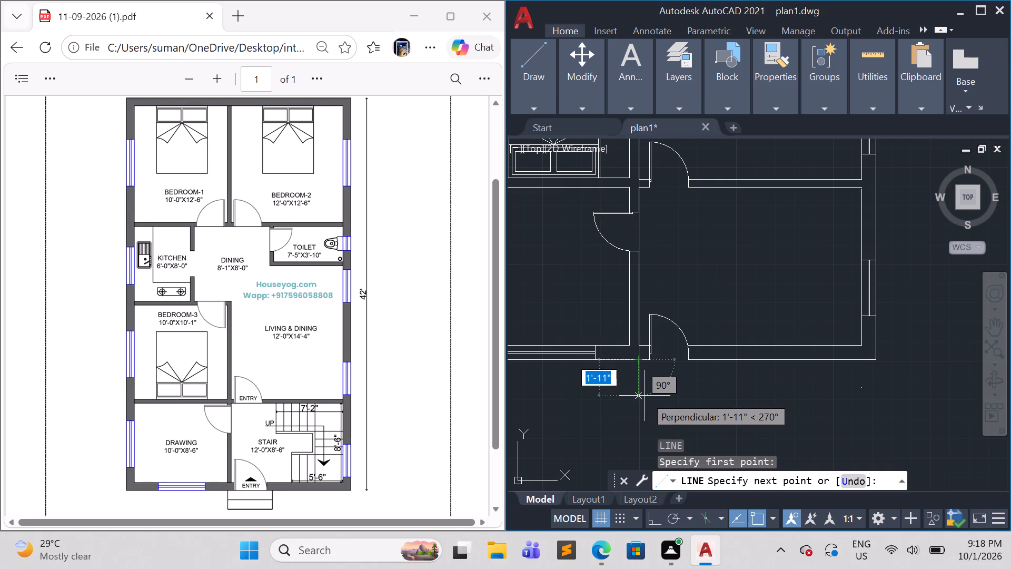
pyautogui.write("1'")
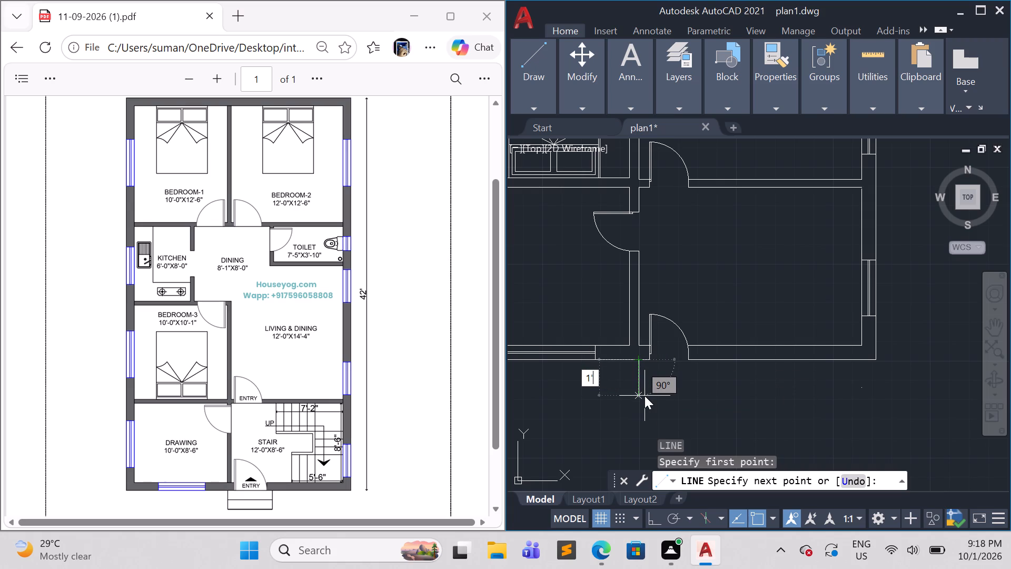
pyautogui.press('Return')
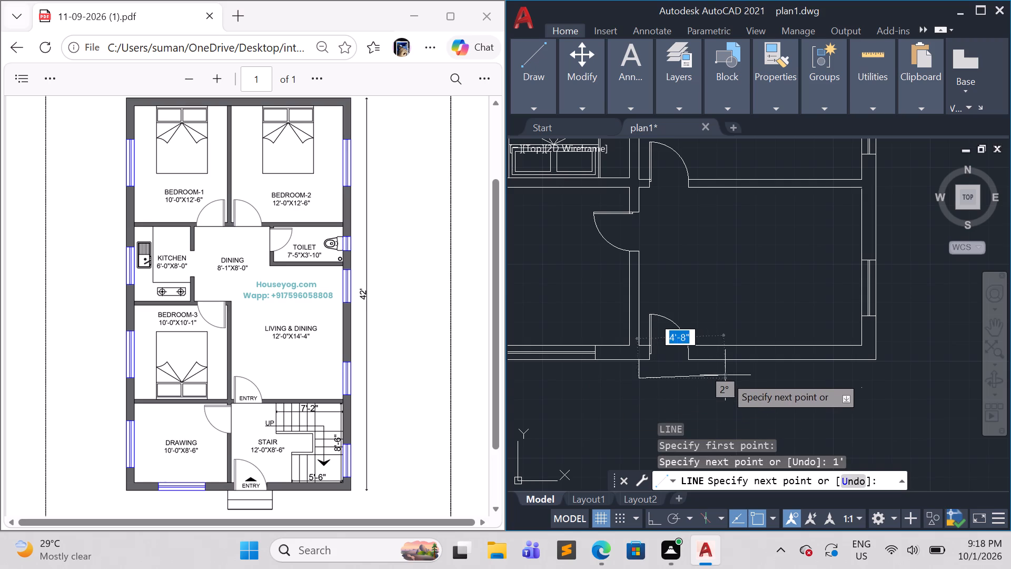
pyautogui.press('F8')
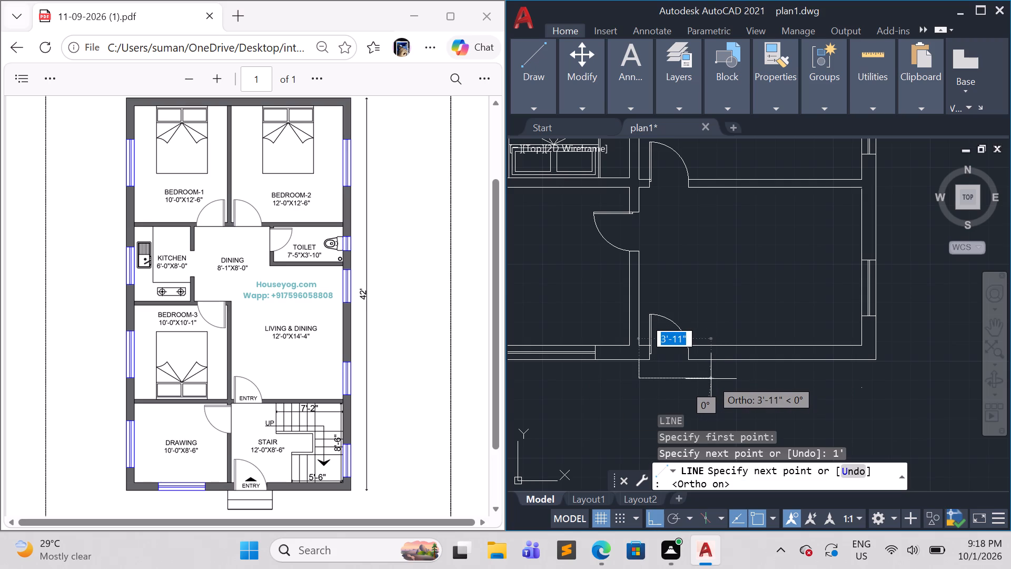
pyautogui.click(711, 379)
pyautogui.click(707, 361)
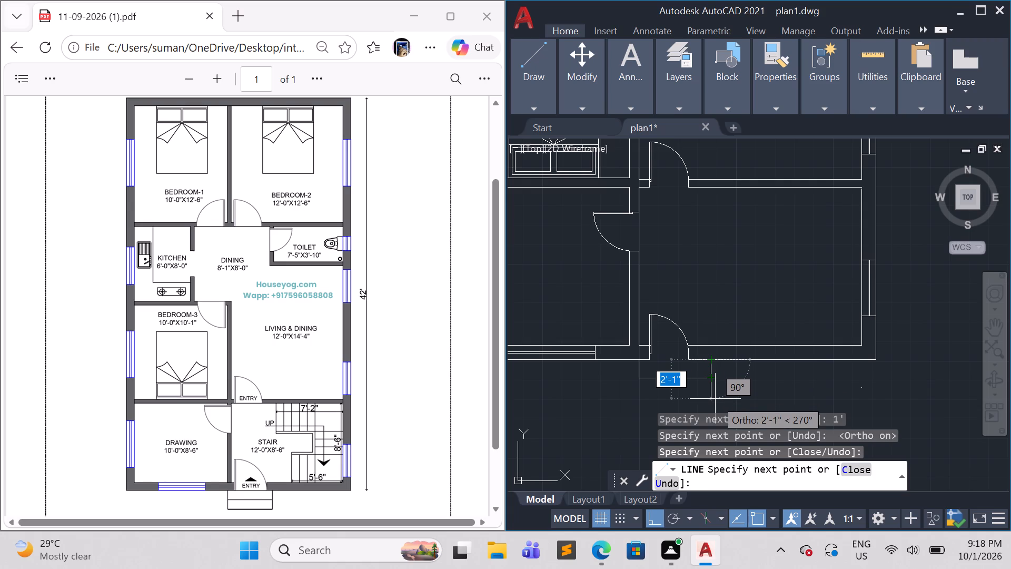
# Extend the outline 2' out from the wall and close it back to the first step's corner, forming the second entrance step.
pyautogui.write("2'")
pyautogui.press('Return')
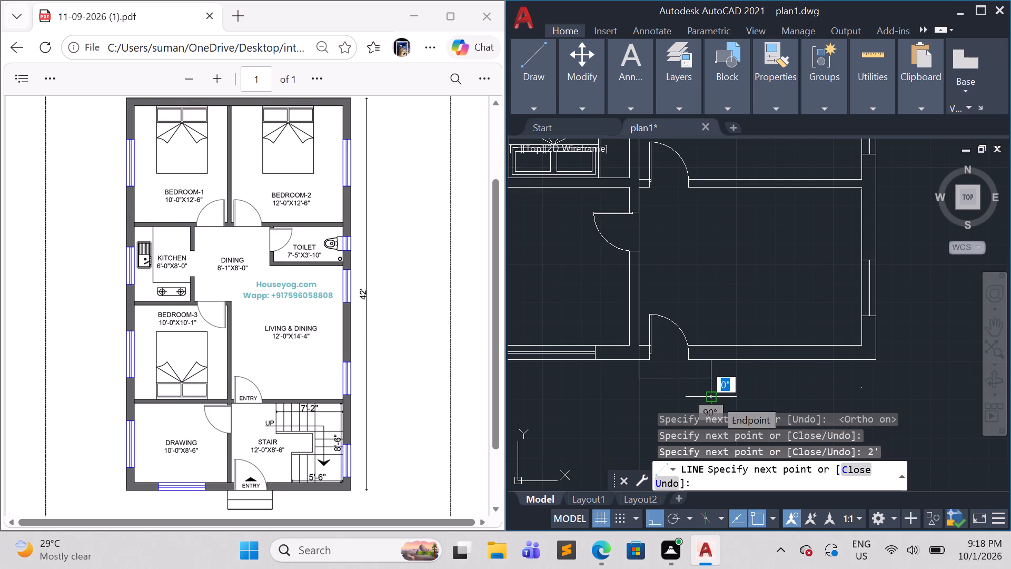
pyautogui.click(636, 399)
pyautogui.click(638, 381)
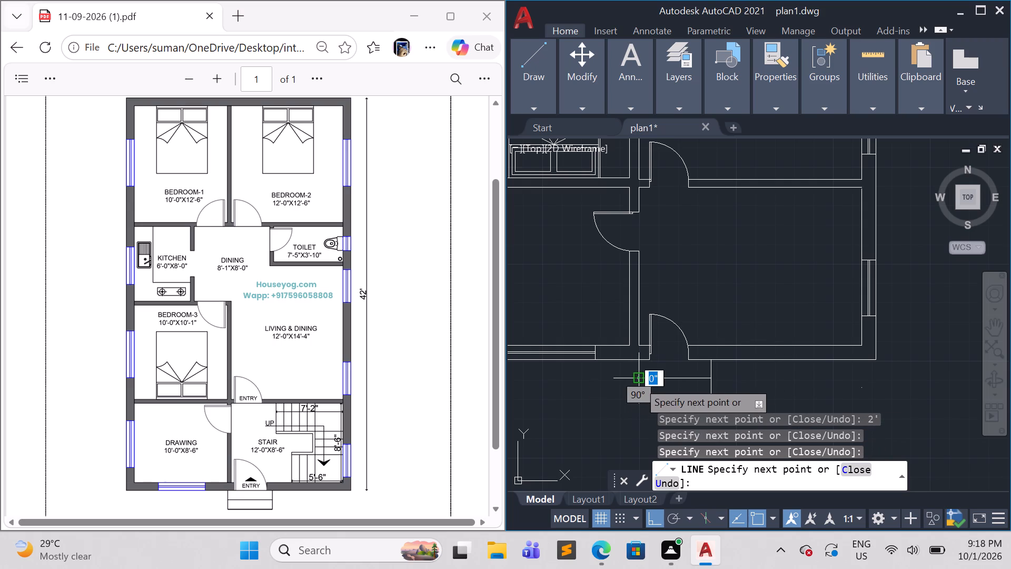
pyautogui.press('Escape')
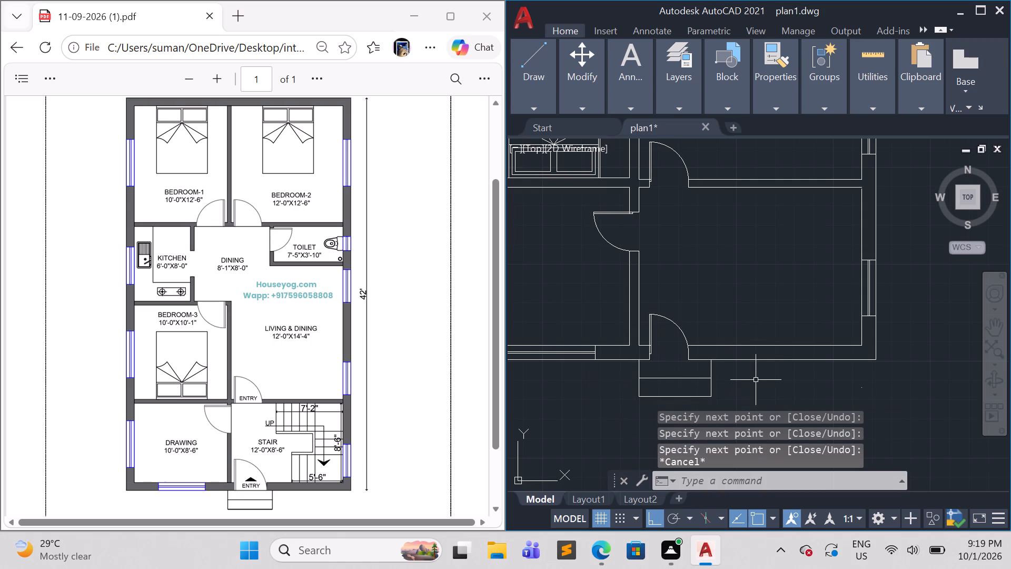
# Draw a line from the stair room's lower-right inner corner 5'-6" west along the bottom wall, and 3'-0" up as the lower flight's edge.
pyautogui.scroll(-1, 883, 363)
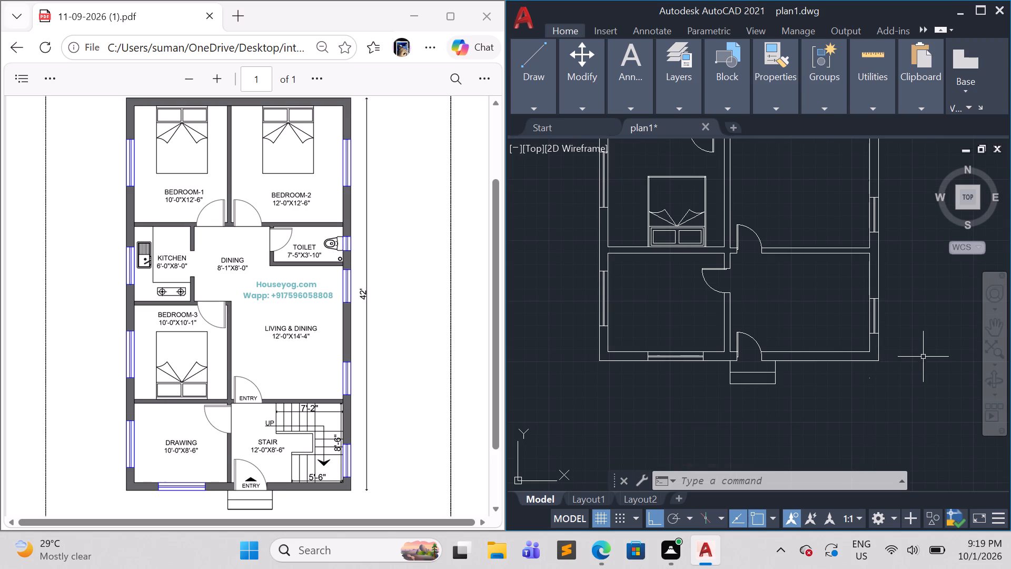
pyautogui.moveTo(928, 316); pyautogui.dragTo(879, 348, button='middle')
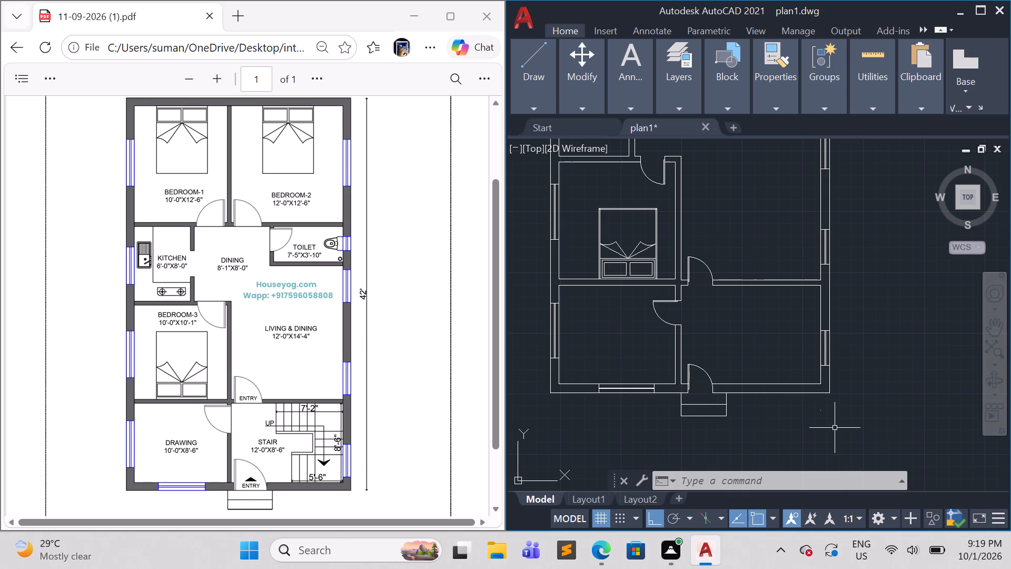
pyautogui.moveTo(835, 428); pyautogui.dragTo(826, 398, button='middle')
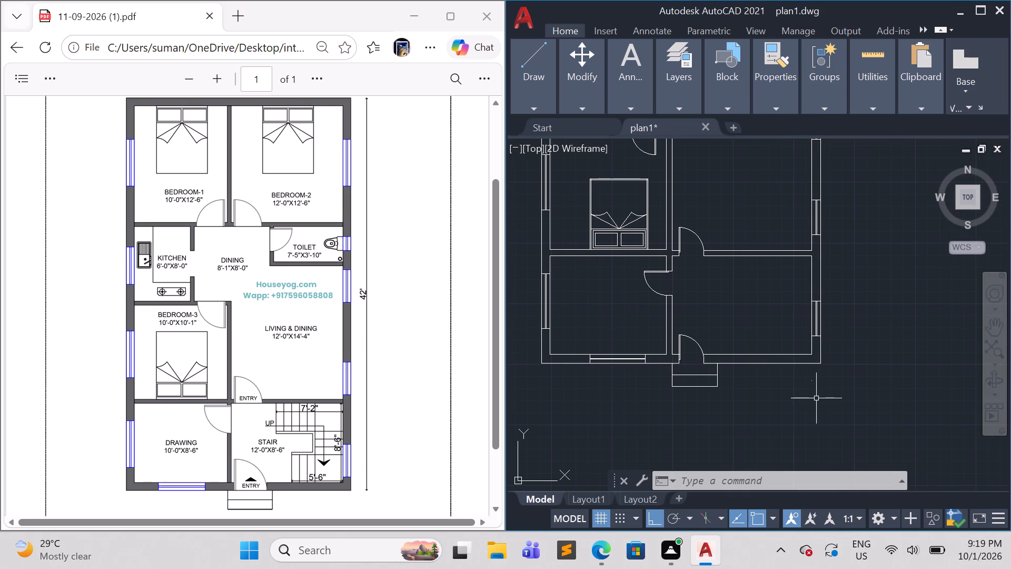
pyautogui.scroll(1, 764, 390)
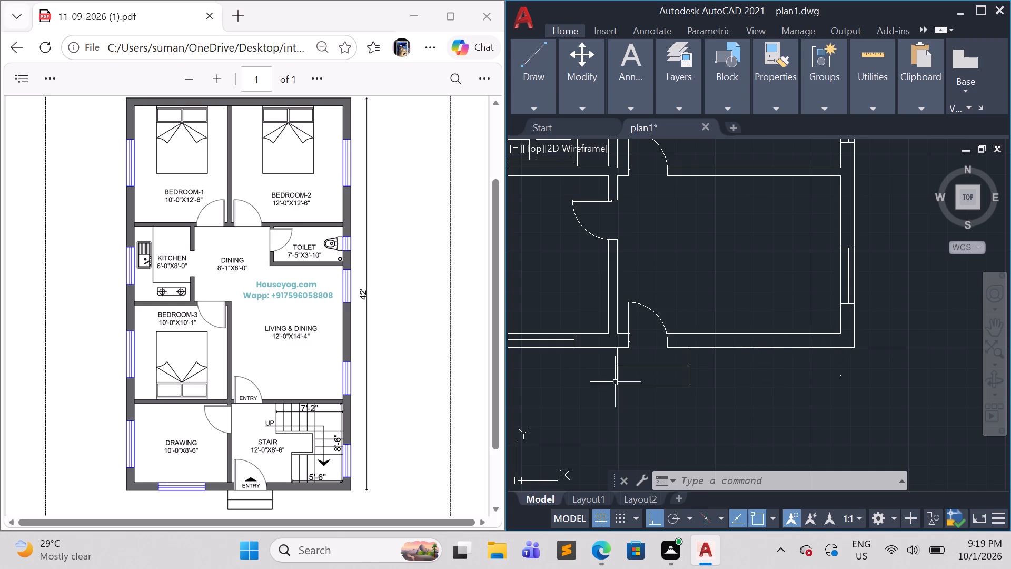
pyautogui.click(530, 106)
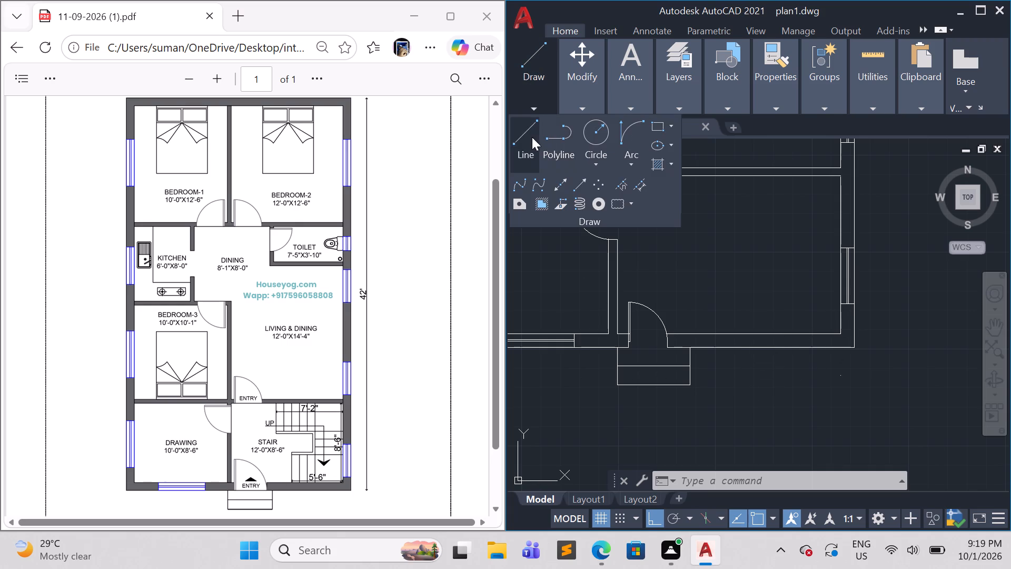
pyautogui.moveTo(531, 136); pyautogui.dragTo(532, 143)
pyautogui.click(841, 334)
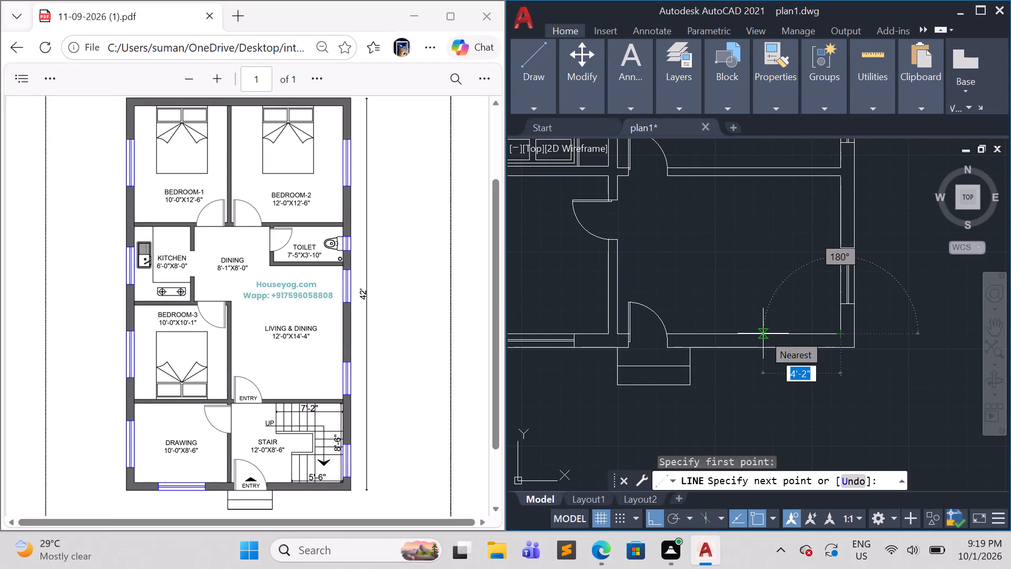
pyautogui.write("5'")
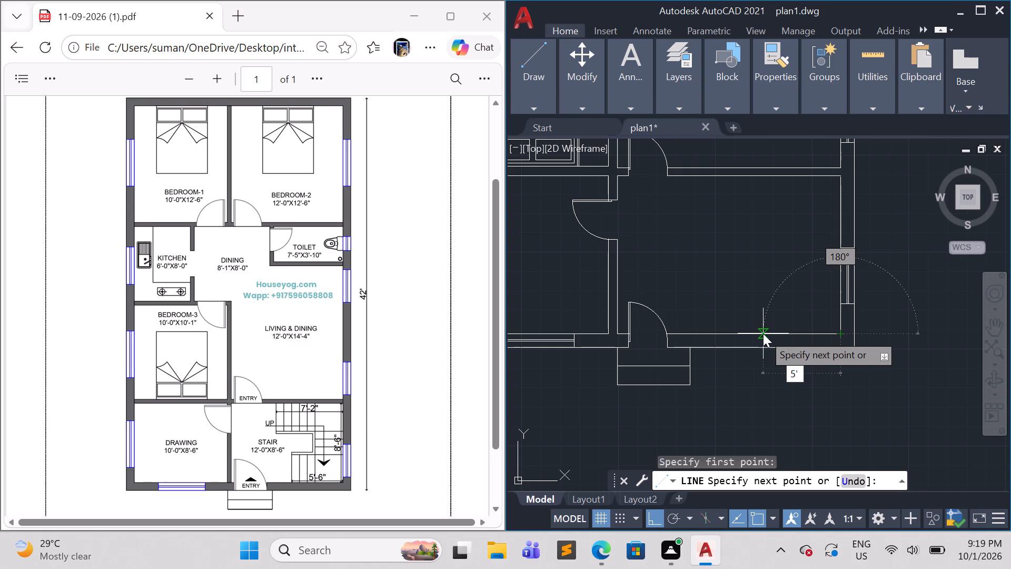
pyautogui.write('-6"')
pyautogui.press('Return')
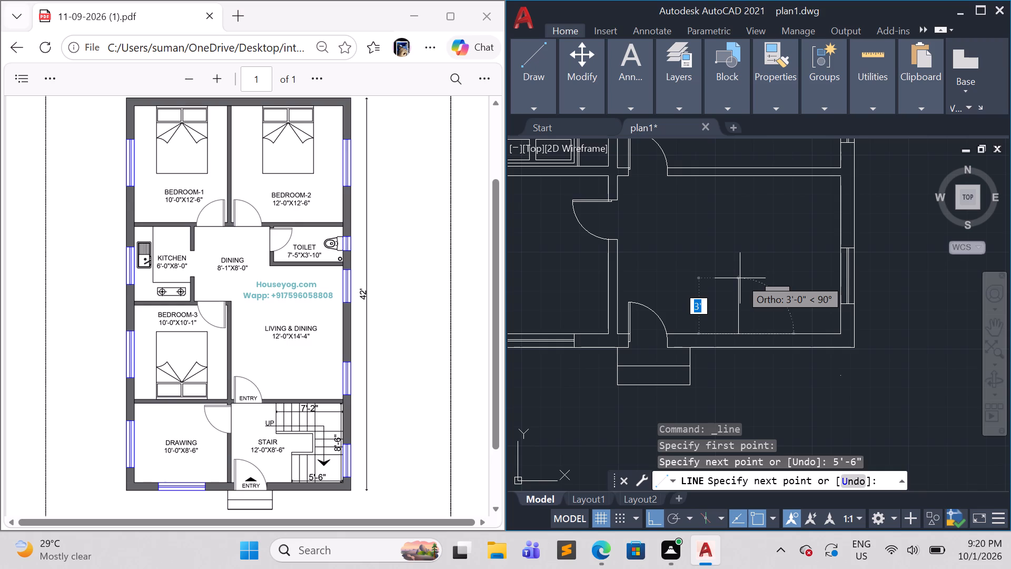
pyautogui.click(740, 278)
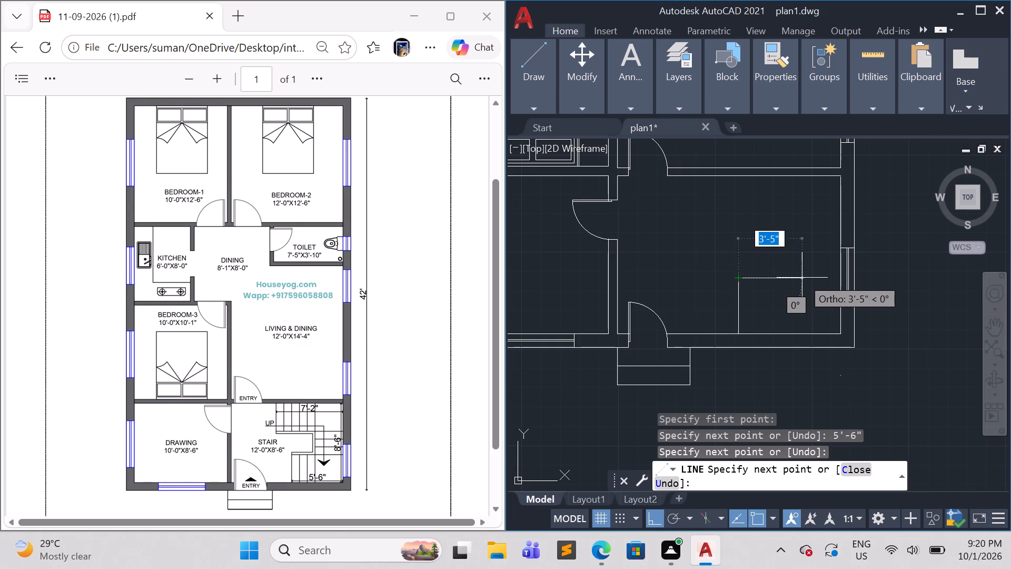
pyautogui.press('Escape')
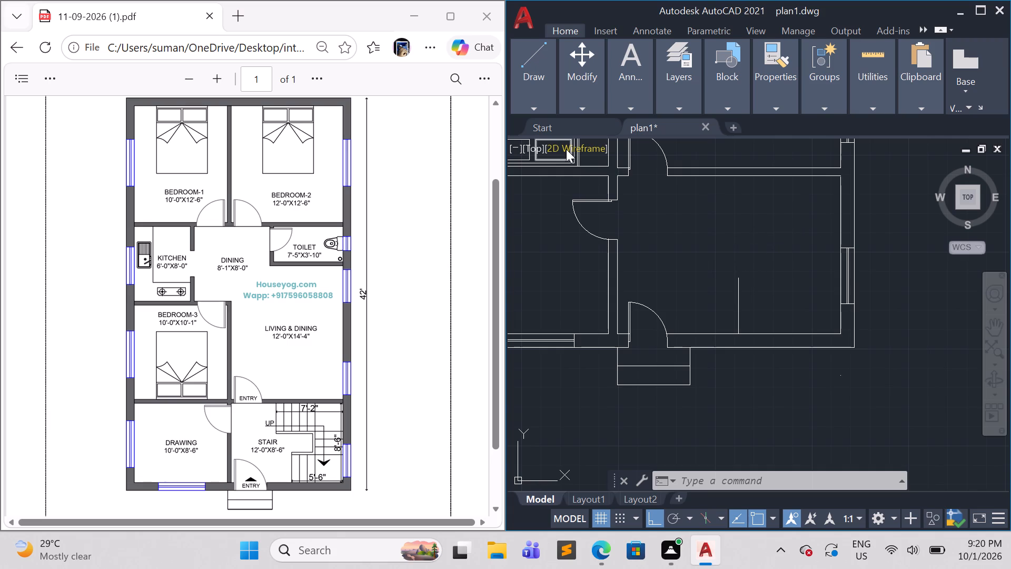
# Draw a line from the stair room's upper-right inner corner 7'-2" west along the top wall, and about 3' down as the upper flight's edge.
pyautogui.press('l')
pyautogui.press('Return')
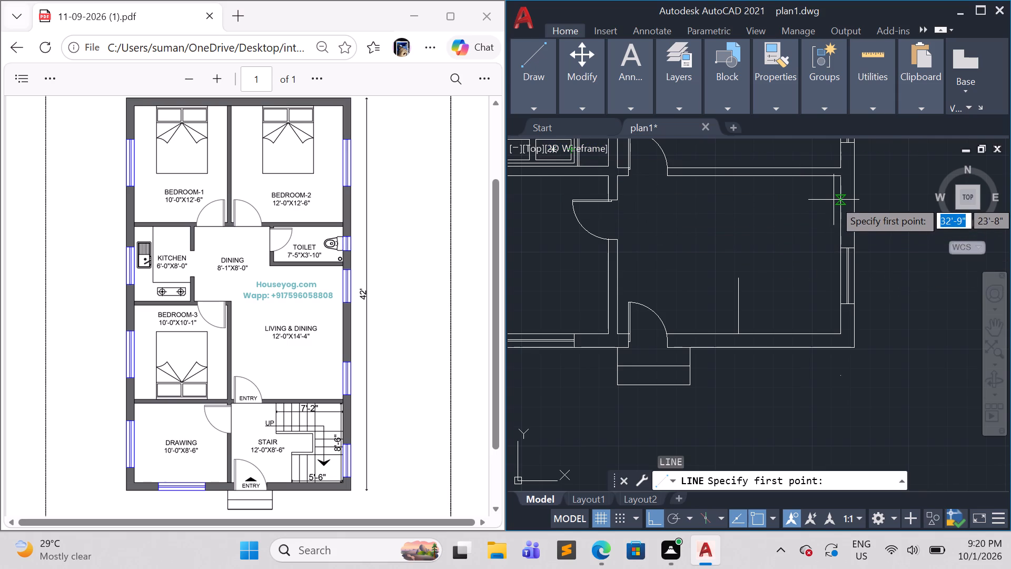
pyautogui.click(840, 175)
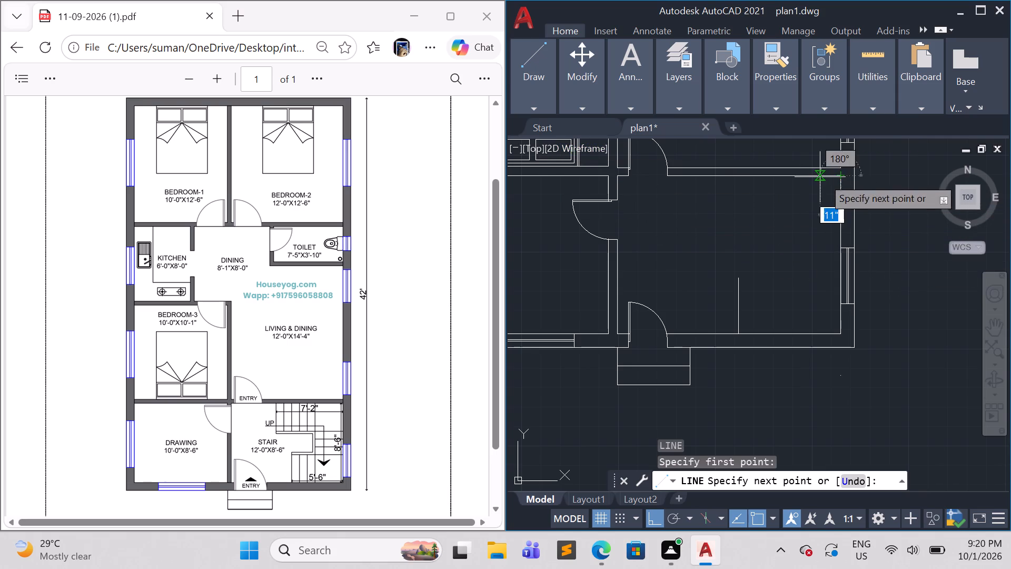
pyautogui.click(708, 176)
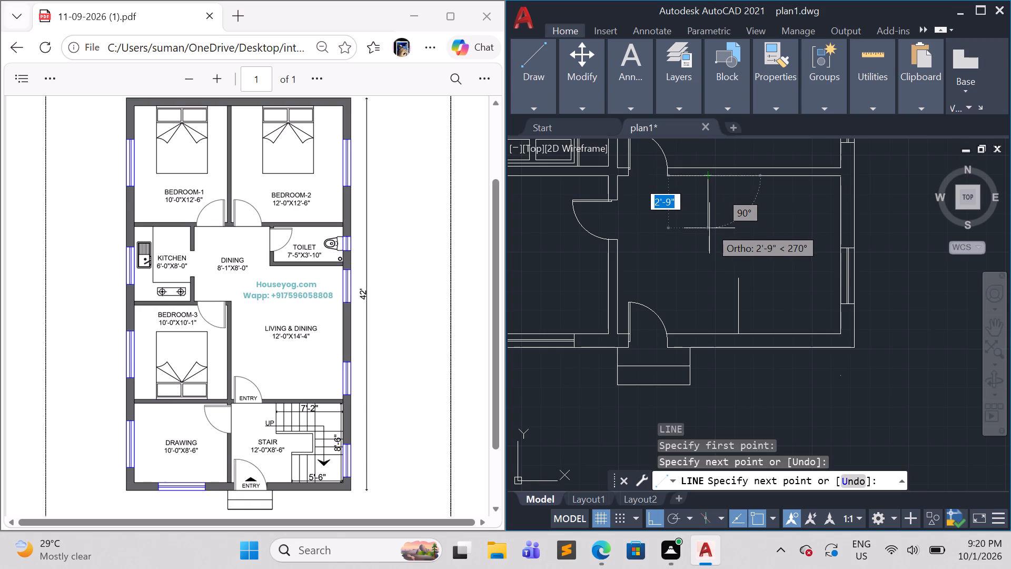
pyautogui.click(707, 231)
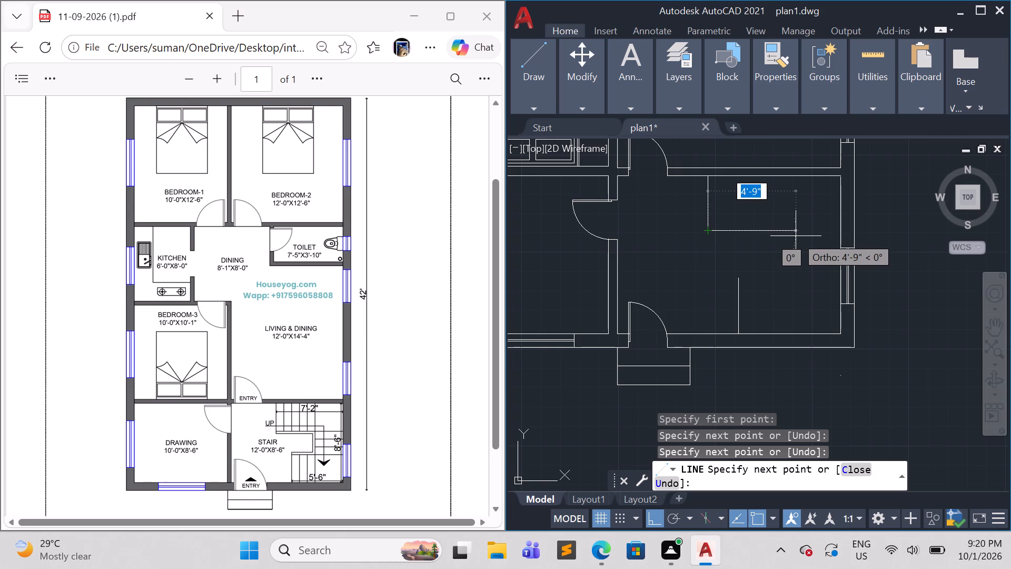
pyautogui.press('Escape')
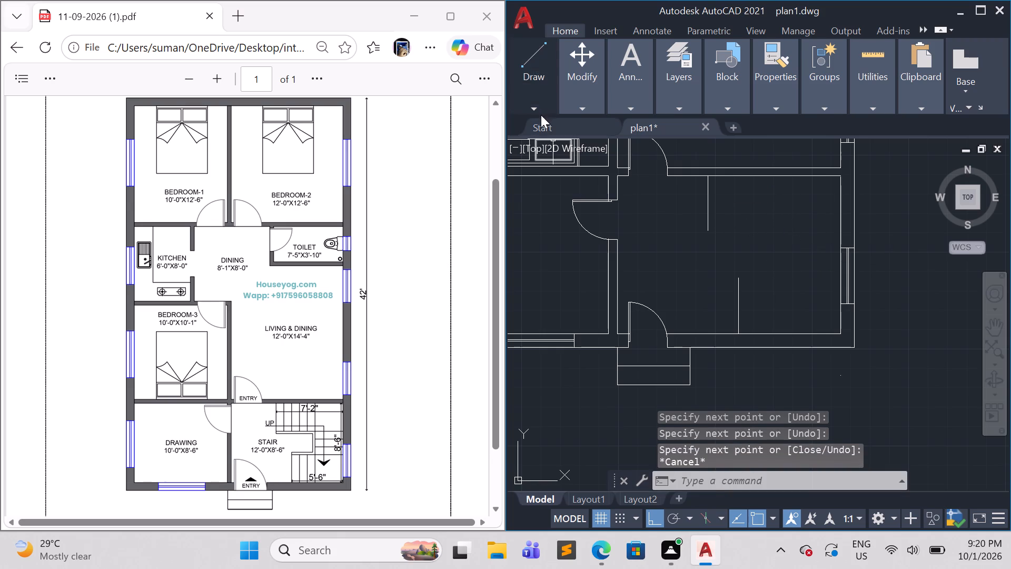
# Draw a 3' horizontal line west into the stair room from the upper end of the east wall's window.
pyautogui.press('space')
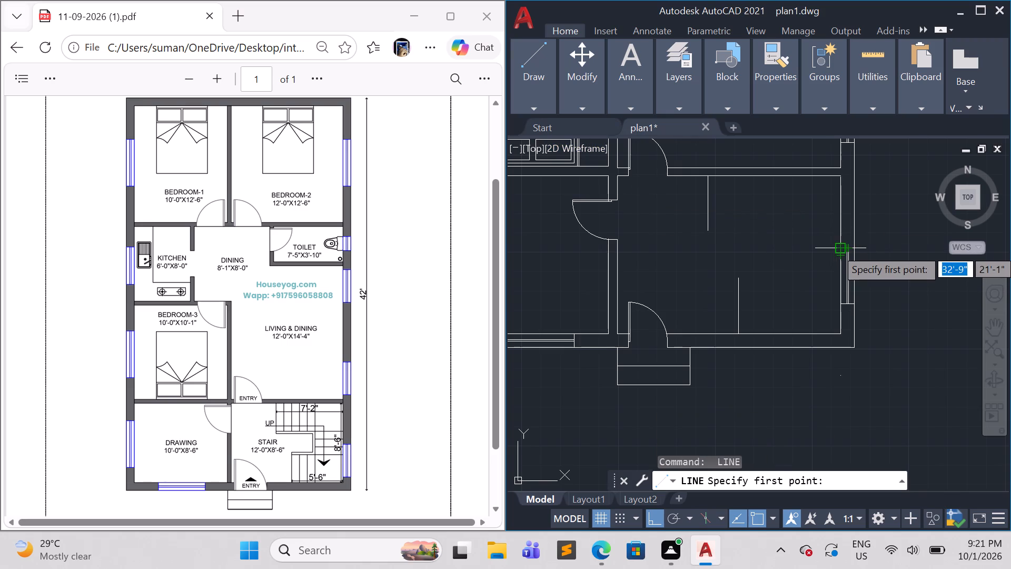
pyautogui.click(839, 249)
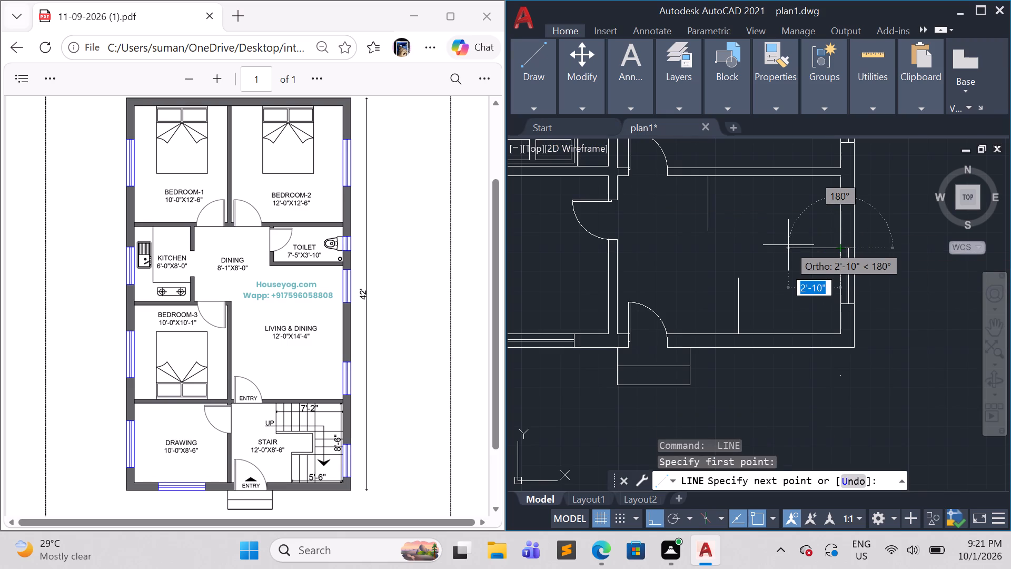
pyautogui.press('3')
pyautogui.press("'")
pyautogui.press('Return')
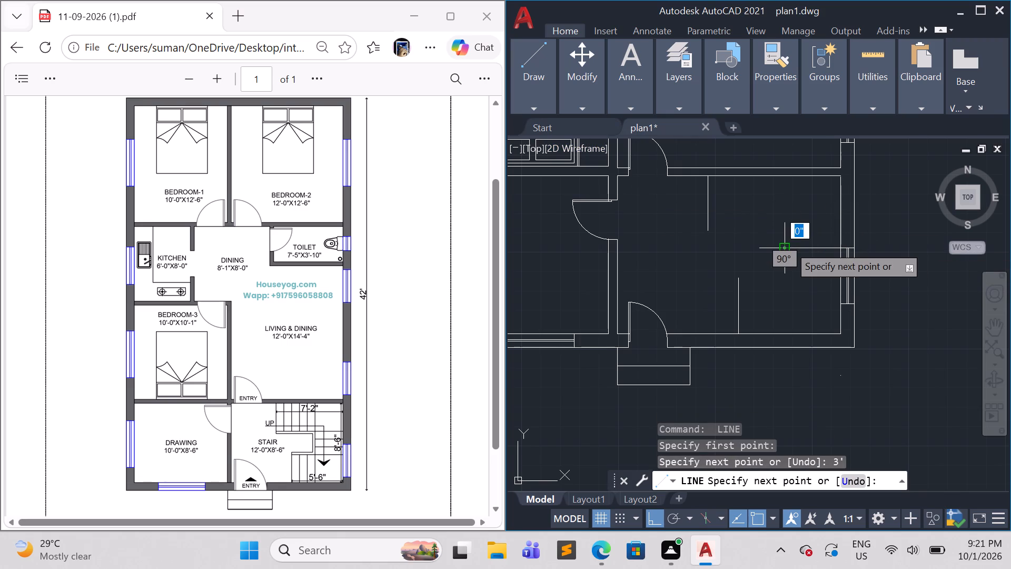
pyautogui.press('Escape')
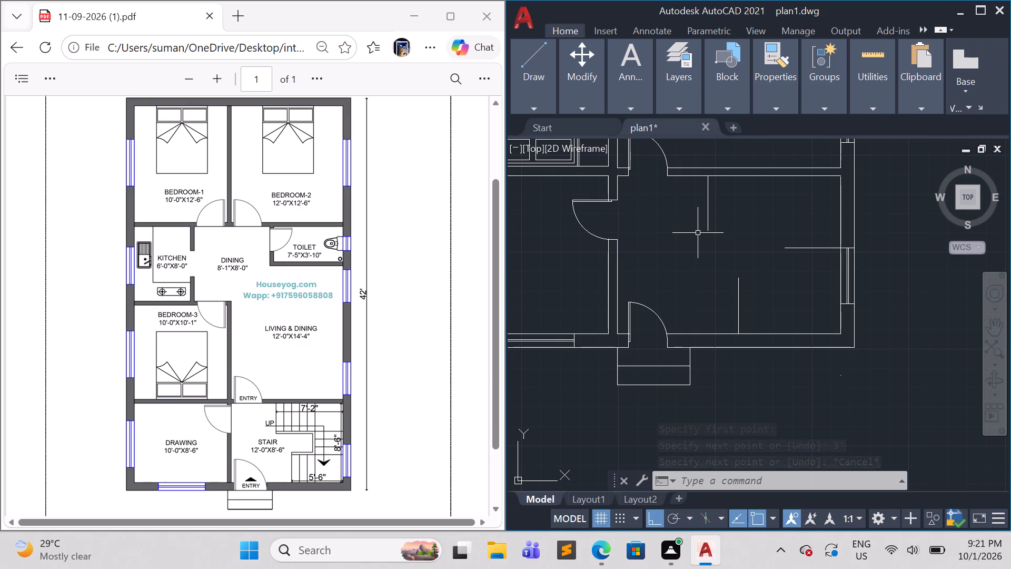
# Draw the stairwell outline from the upper flight edge's lower end: about 4'-2" east, down to the 3' line, west, and down to the lower flight's edge.
pyautogui.press('space')
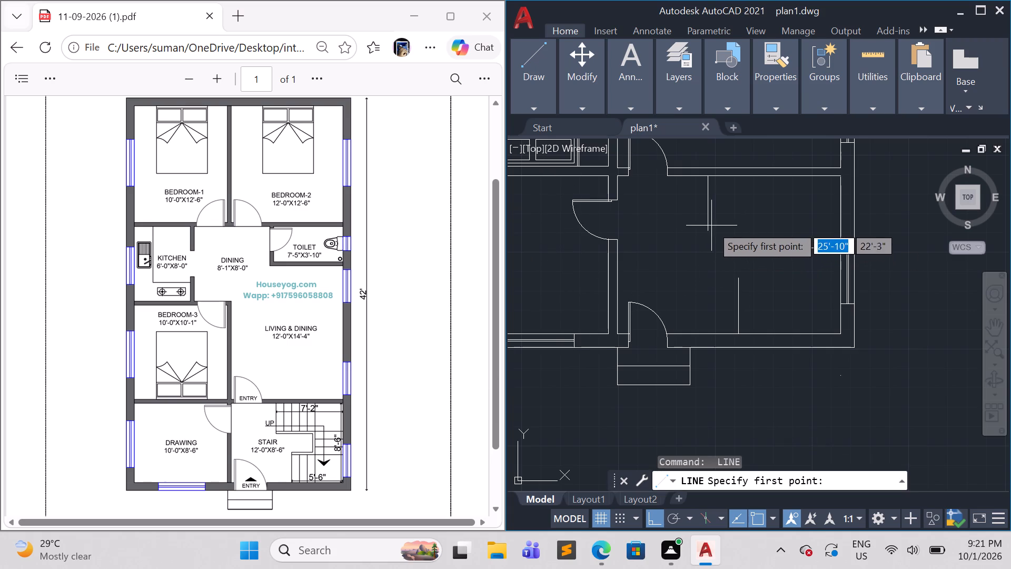
pyautogui.click(706, 229)
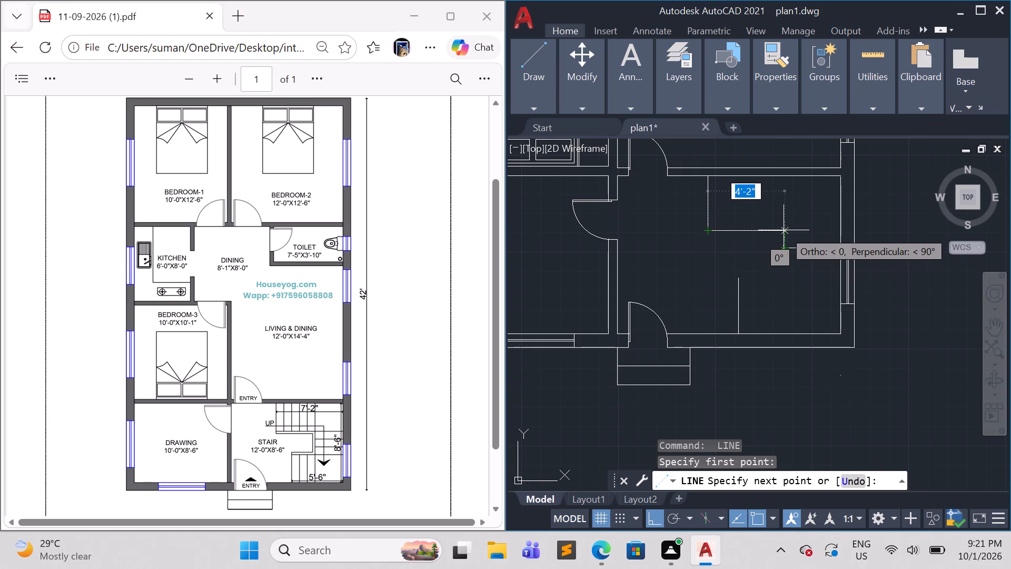
pyautogui.click(784, 230)
pyautogui.click(785, 248)
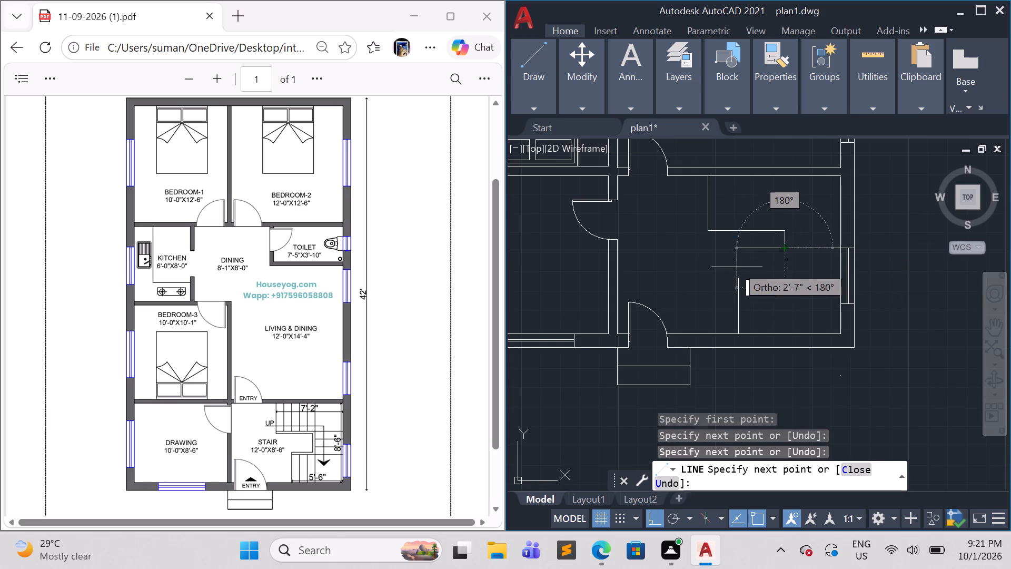
pyautogui.click(739, 247)
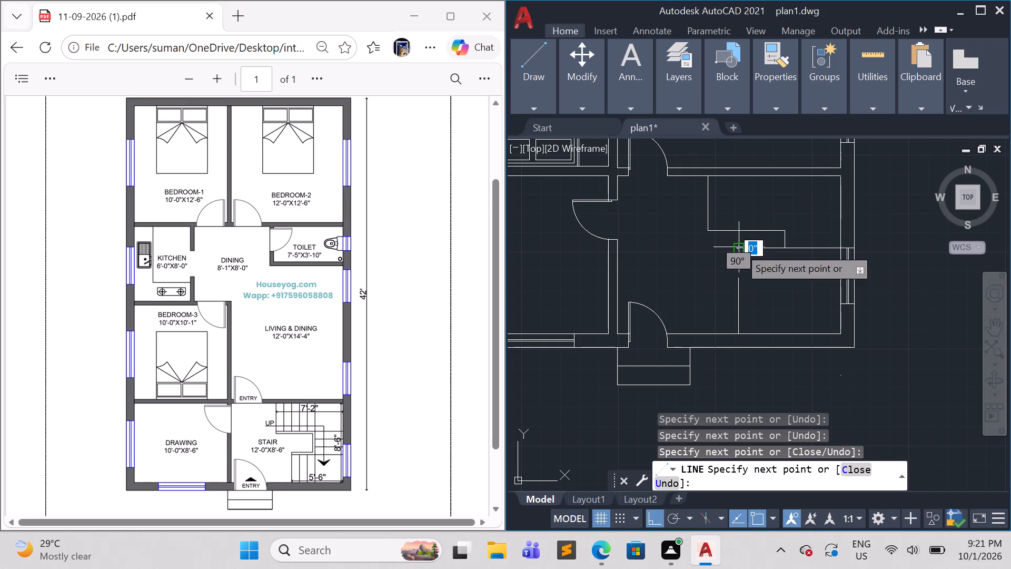
pyautogui.click(738, 274)
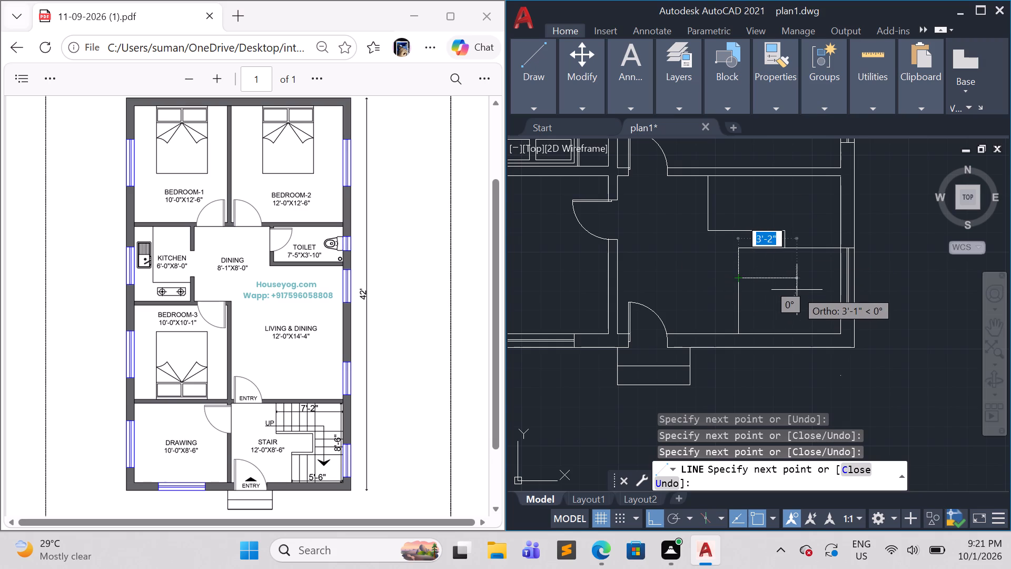
pyautogui.press('Escape')
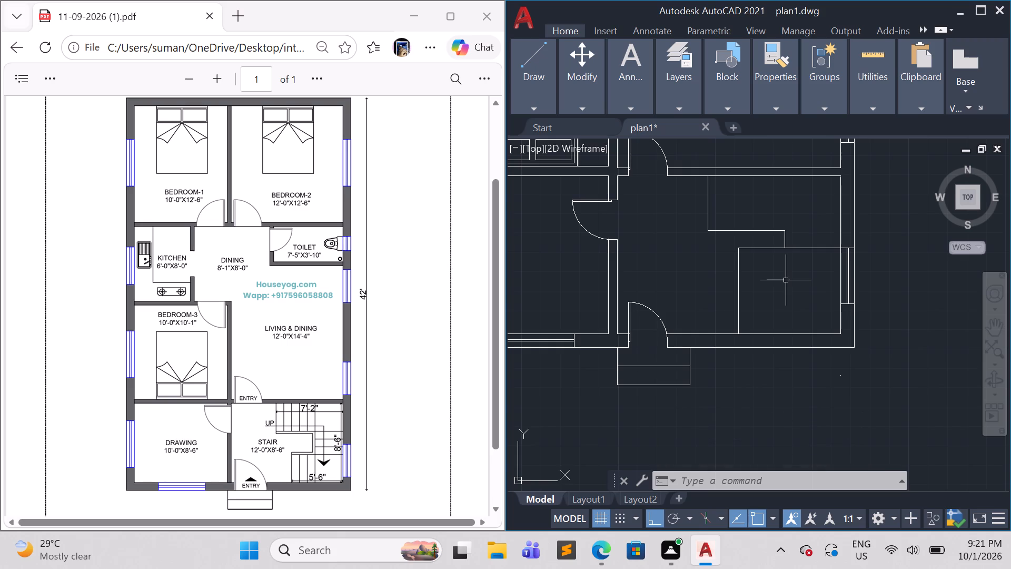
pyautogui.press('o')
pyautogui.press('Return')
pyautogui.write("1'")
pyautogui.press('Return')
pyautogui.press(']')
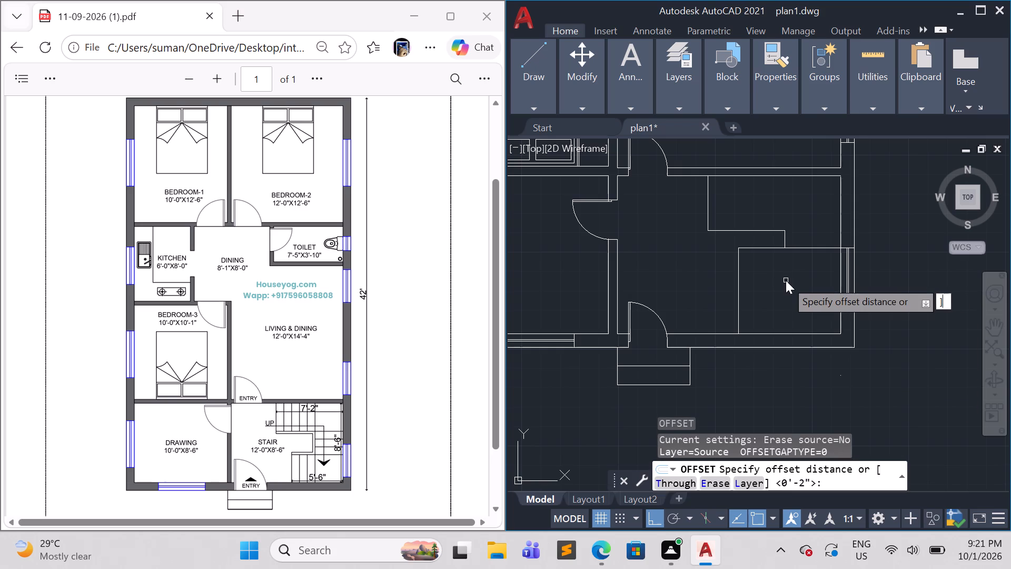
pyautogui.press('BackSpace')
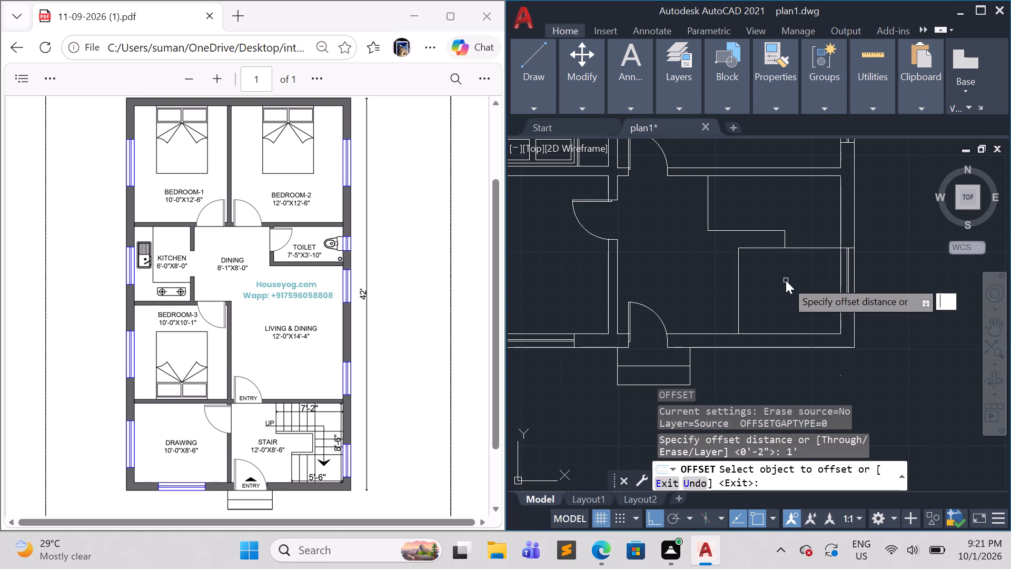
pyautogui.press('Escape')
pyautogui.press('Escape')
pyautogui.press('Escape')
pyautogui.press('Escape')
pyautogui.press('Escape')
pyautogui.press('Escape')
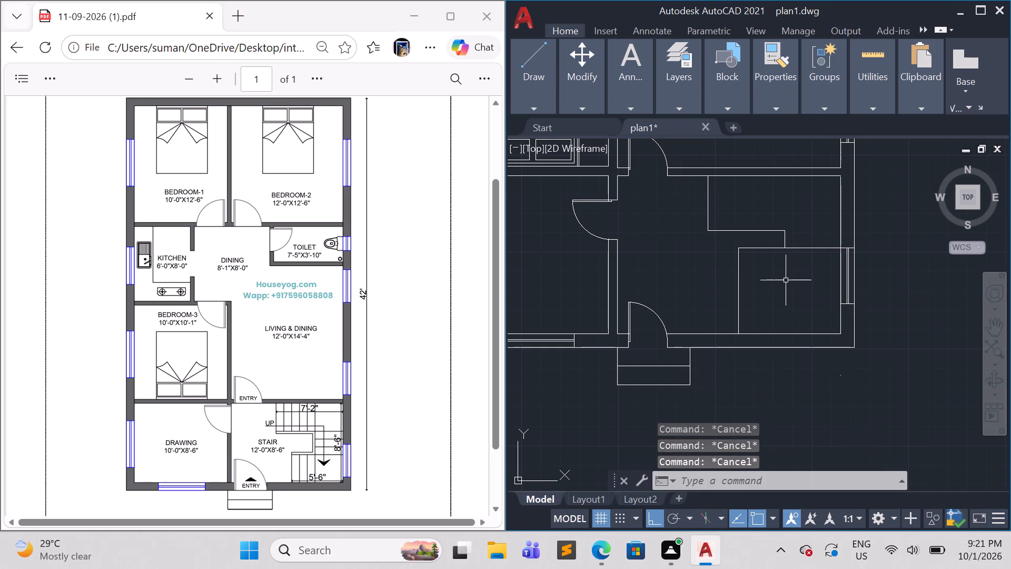
# Offset the stairwell outline's lower, upper and east lines outward by 1" to form the double railing line.
pyautogui.press('o')
pyautogui.press('Return')
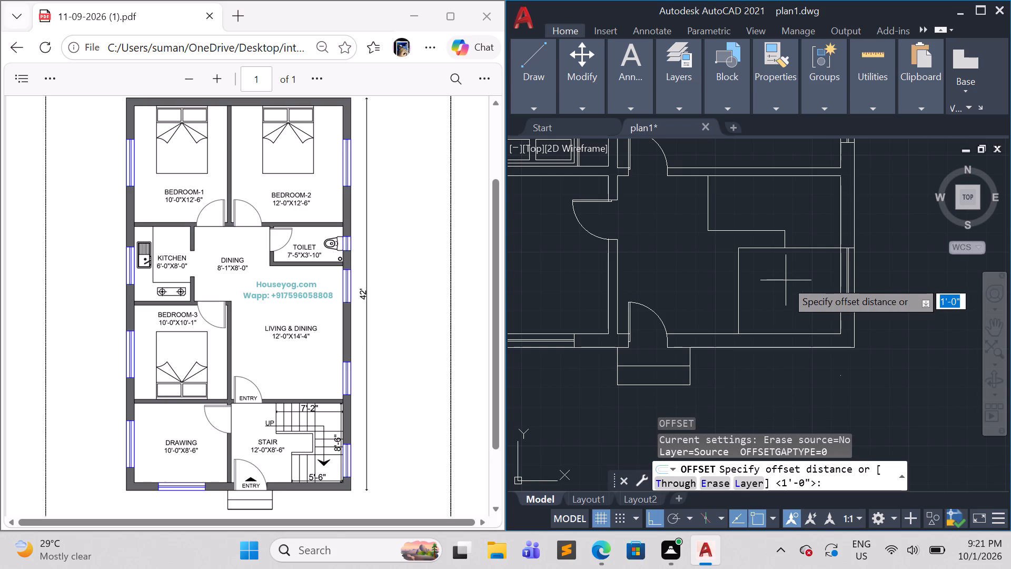
pyautogui.write('1"')
pyautogui.press('Return')
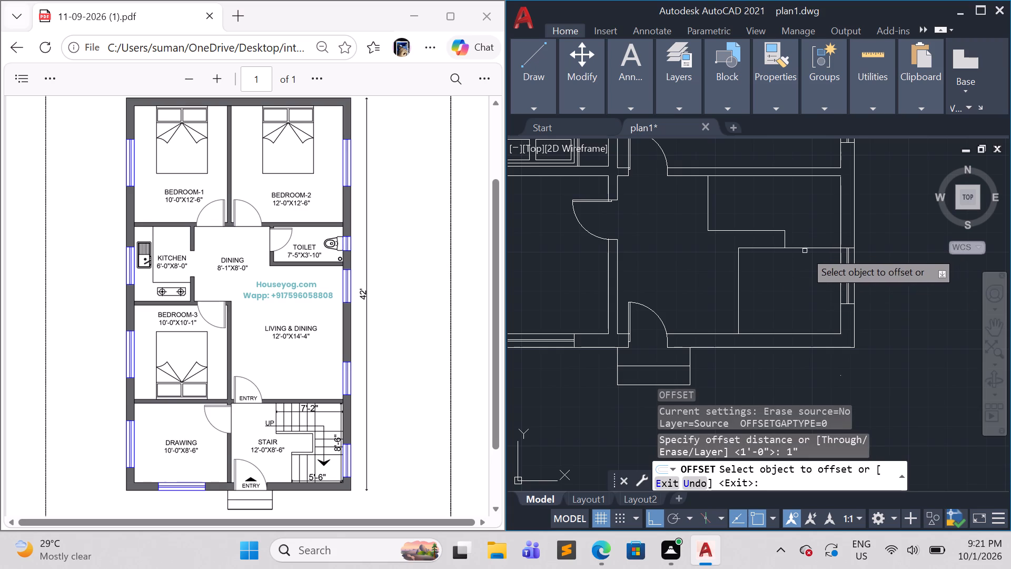
pyautogui.click(762, 248)
pyautogui.click(762, 258)
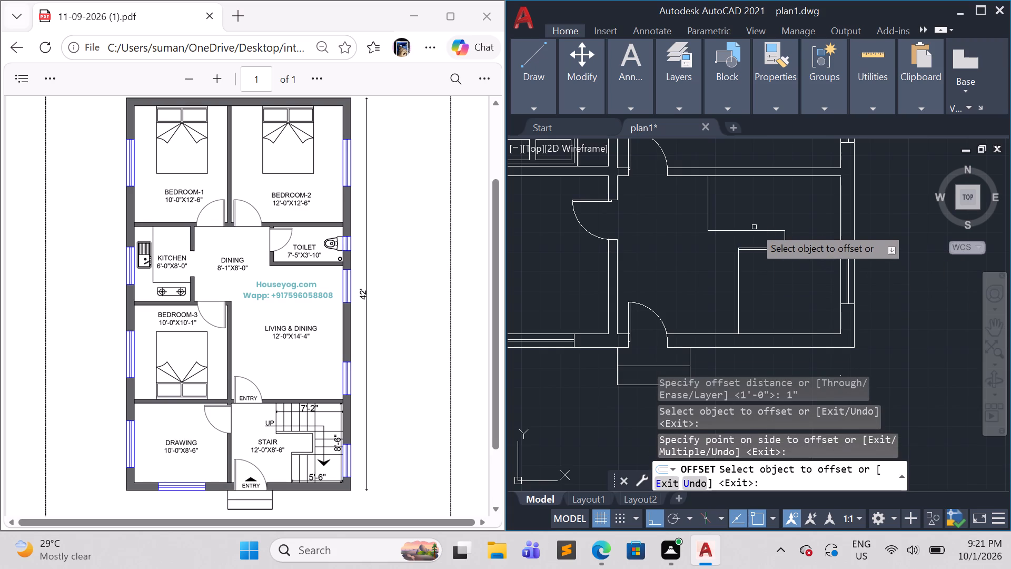
pyautogui.click(754, 231)
pyautogui.click(750, 220)
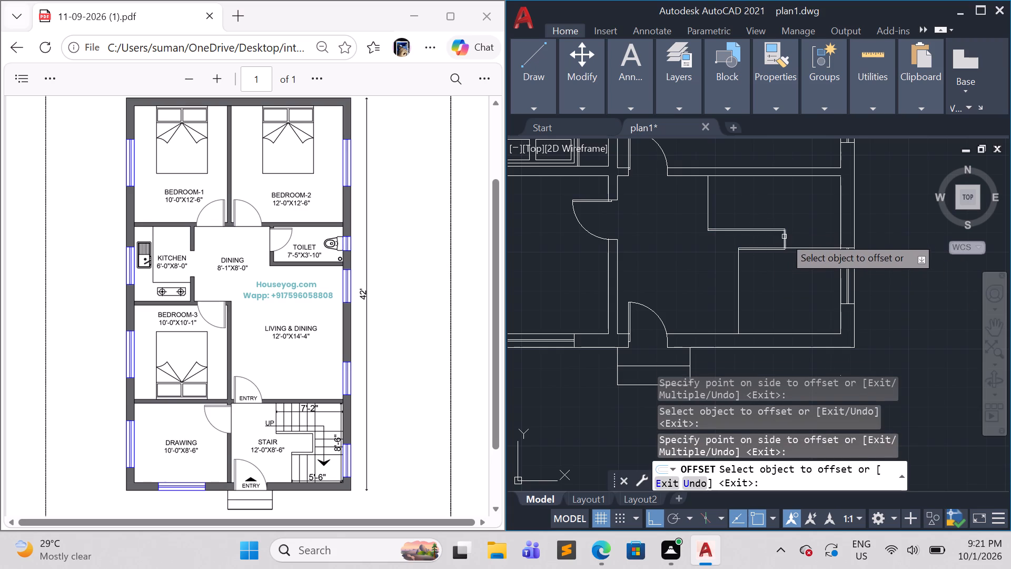
pyautogui.click(784, 237)
pyautogui.click(797, 237)
pyautogui.scroll(1, 797, 259)
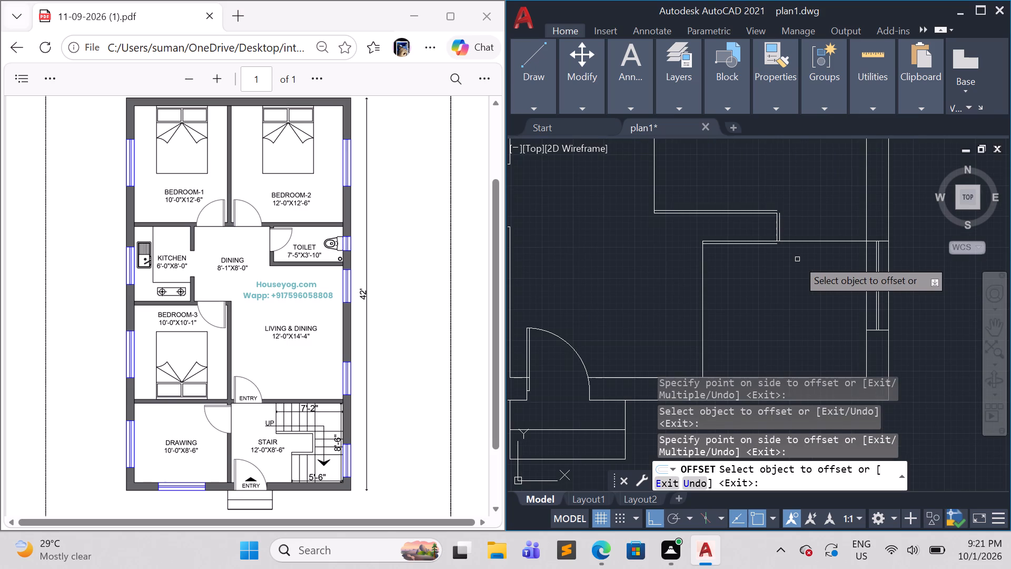
pyautogui.press('Escape')
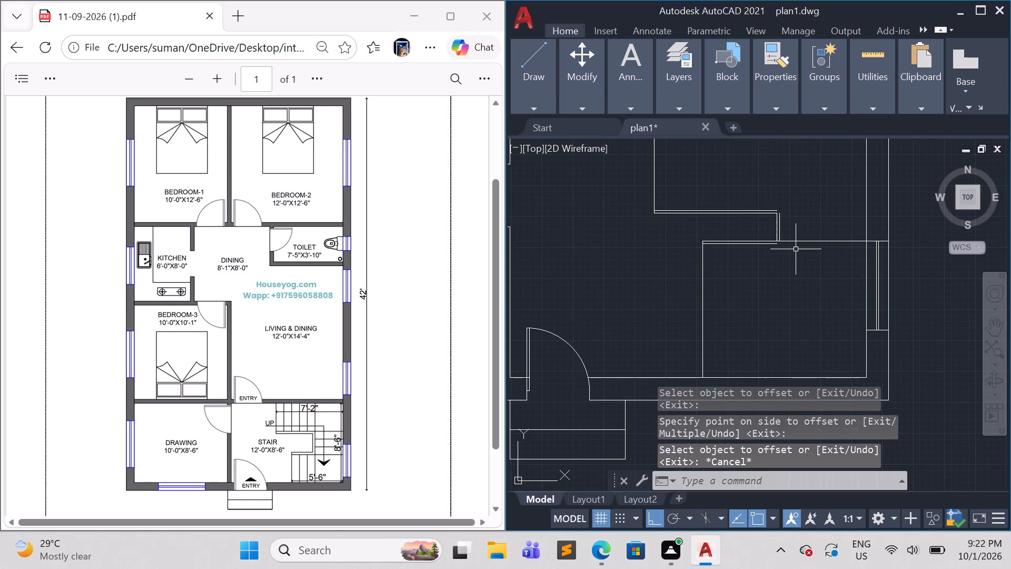
# Trim the 3' line between the stairwell and the east wall, including the short stub between the two railing lines.
pyautogui.write('tr')
pyautogui.press('Return')
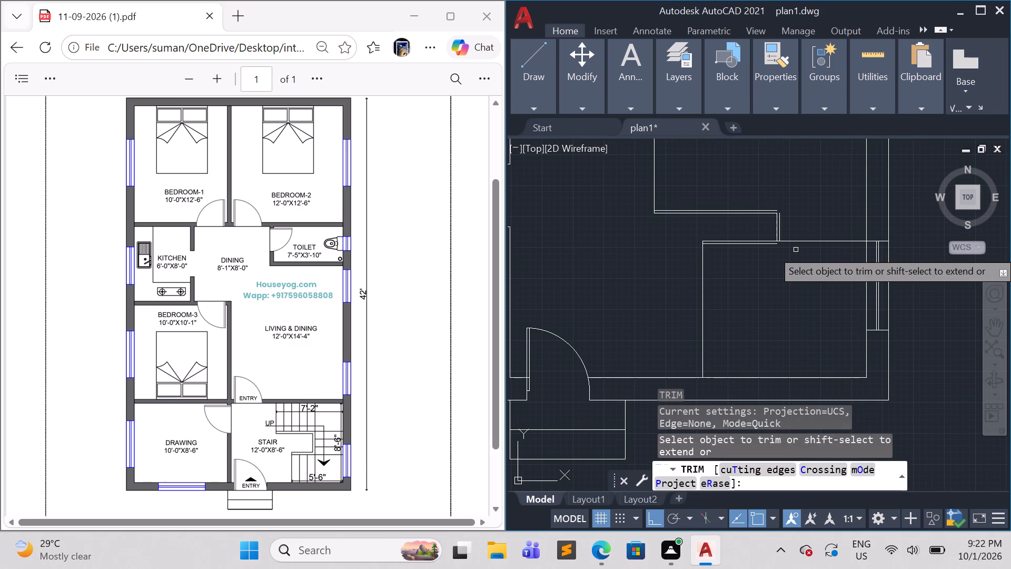
pyautogui.moveTo(830, 215); pyautogui.dragTo(836, 263)
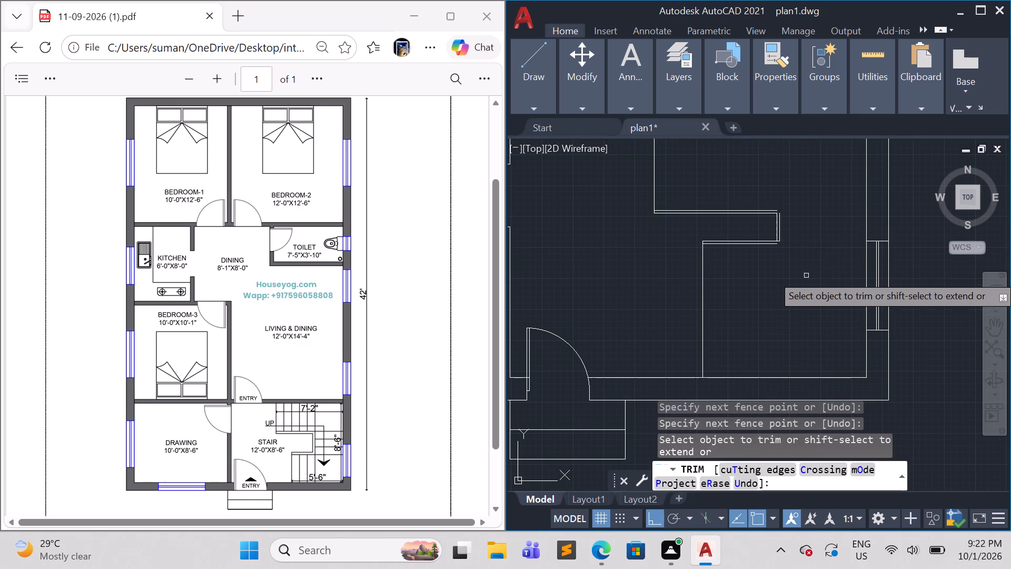
pyautogui.scroll(4, 788, 236)
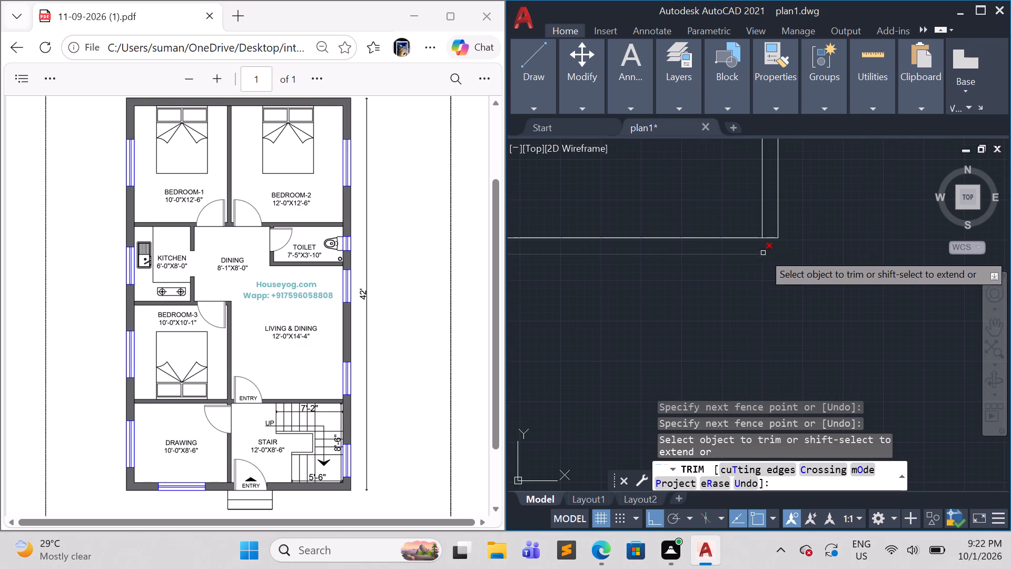
pyautogui.click(768, 240)
pyautogui.scroll(-2, 812, 257)
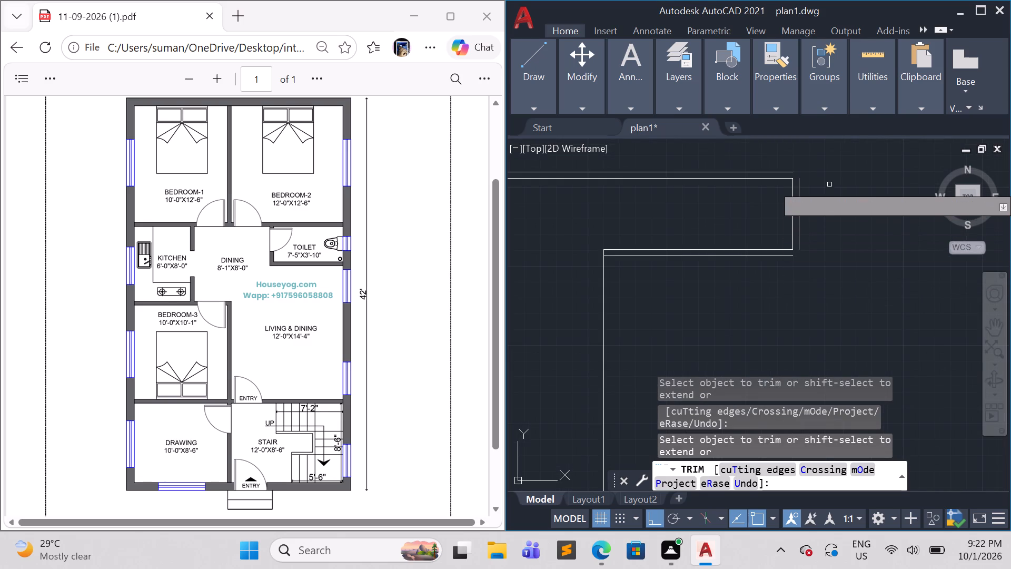
pyautogui.press('Escape')
pyautogui.press('Escape')
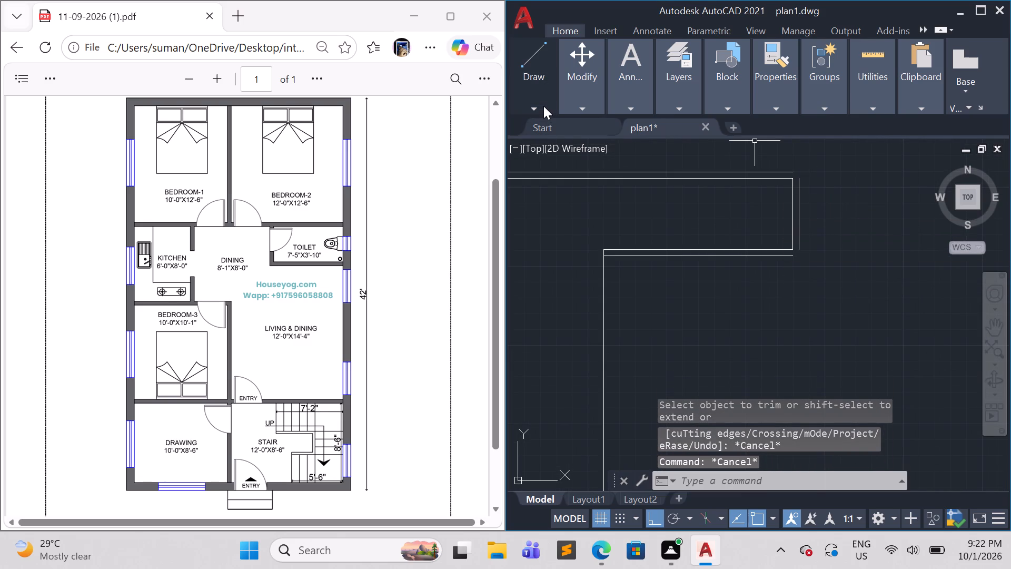
# Draw short lines joining the outer railing line's open ends into square corners at the stairwell's upper and lower east corners.
pyautogui.press('l')
pyautogui.press('Return')
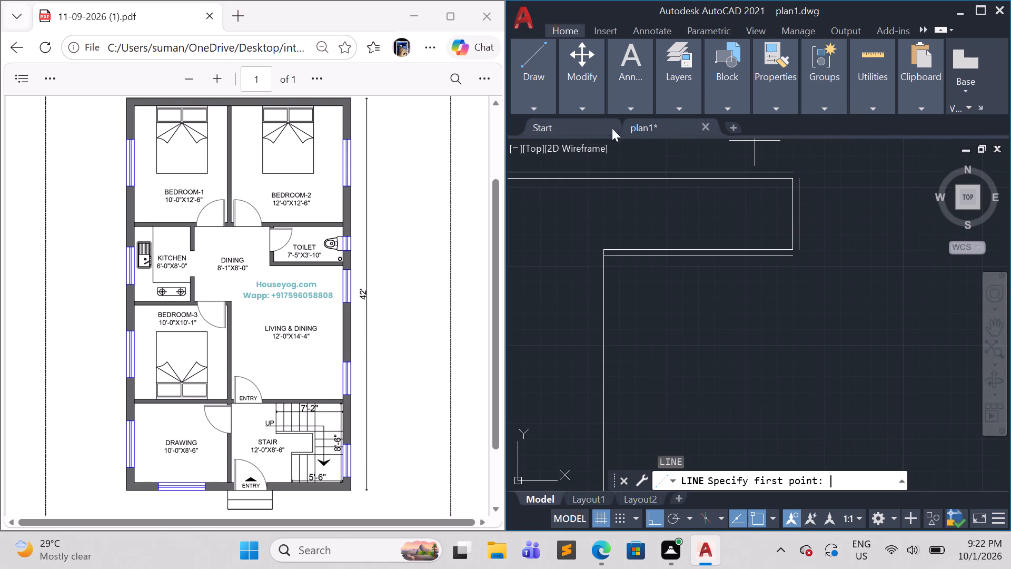
pyautogui.click(795, 169)
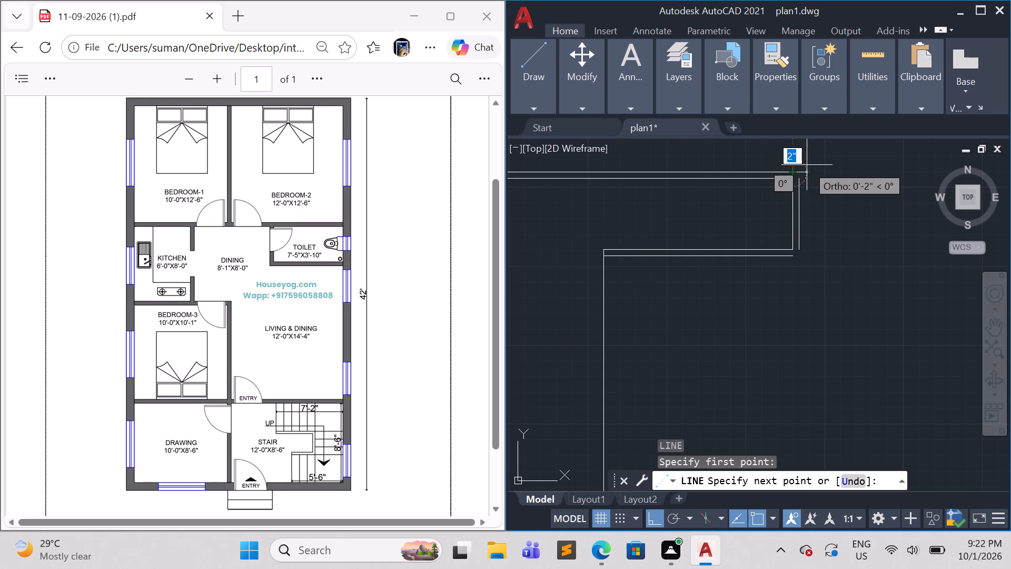
pyautogui.scroll(1, 786, 168)
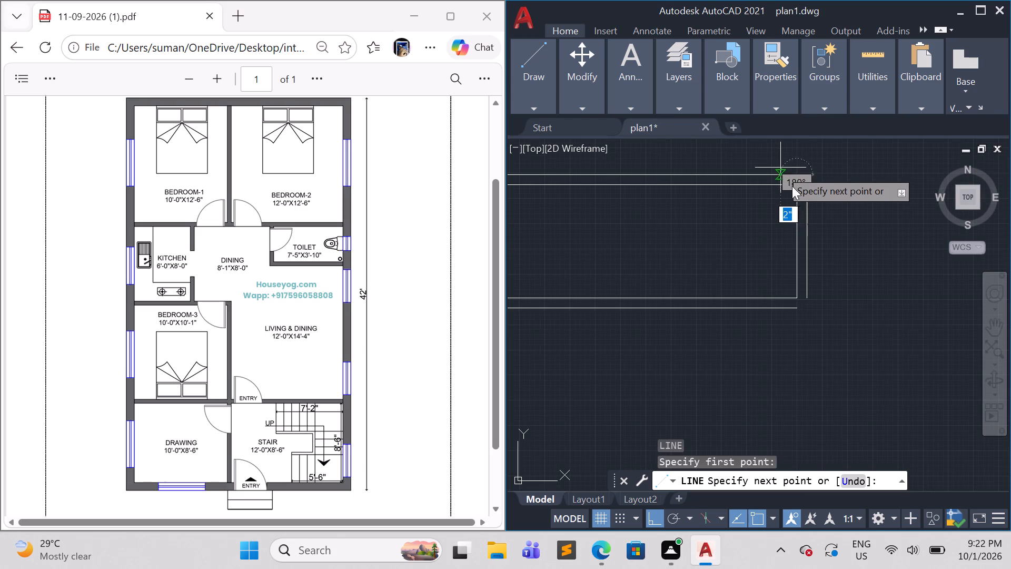
pyautogui.click(806, 178)
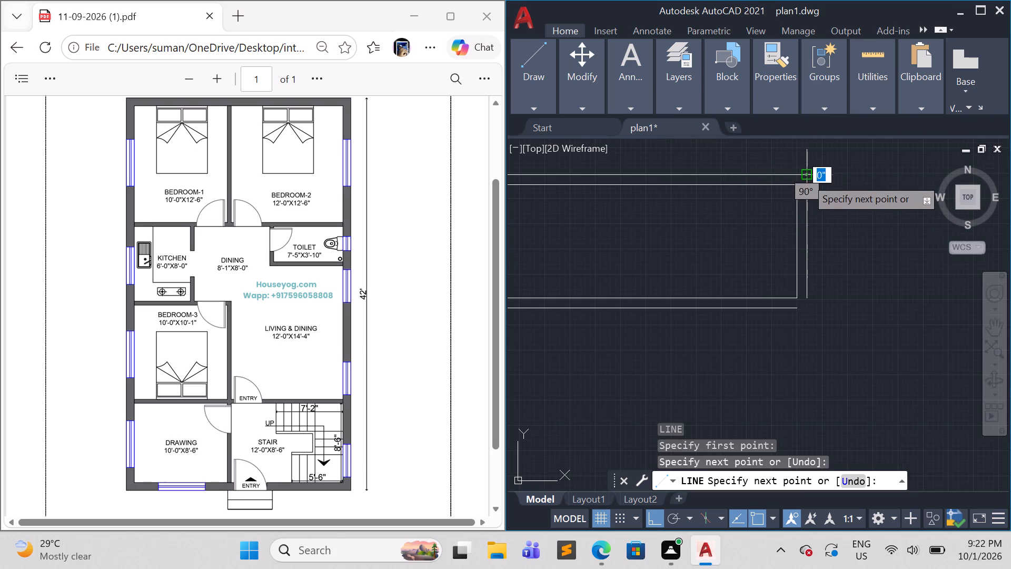
pyautogui.click(806, 189)
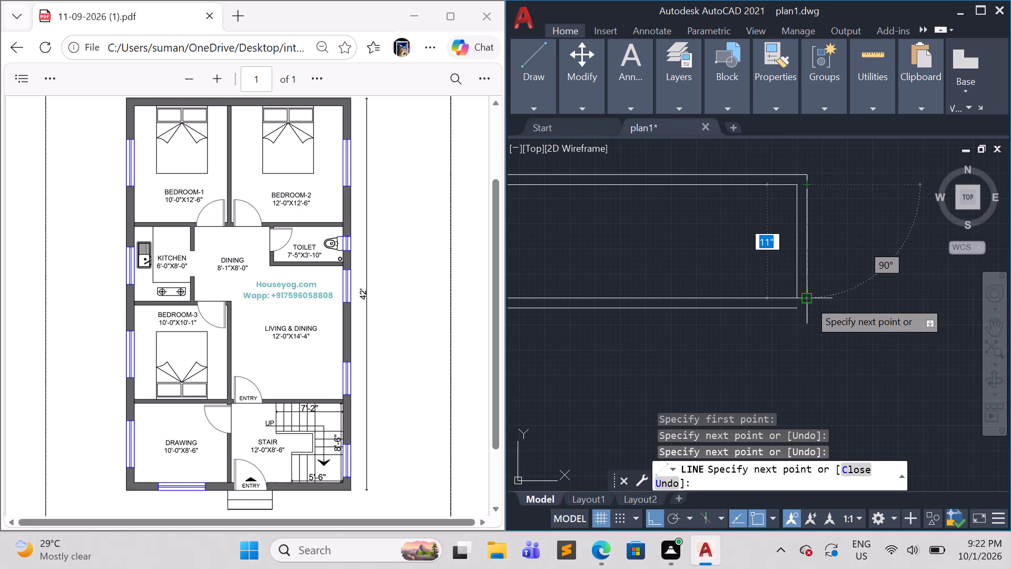
pyautogui.click(809, 300)
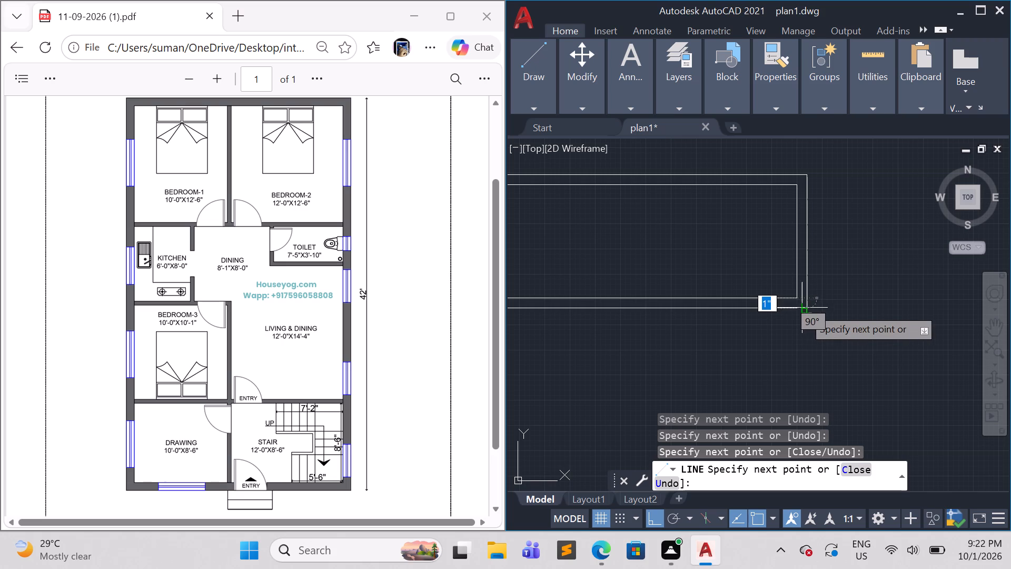
pyautogui.click(808, 308)
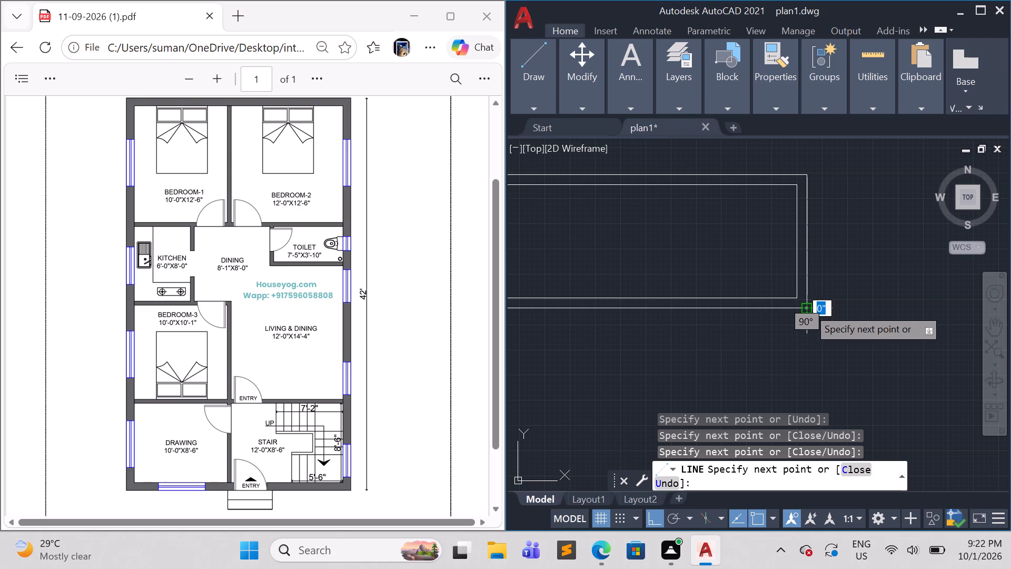
pyautogui.click(796, 307)
pyautogui.press('Escape')
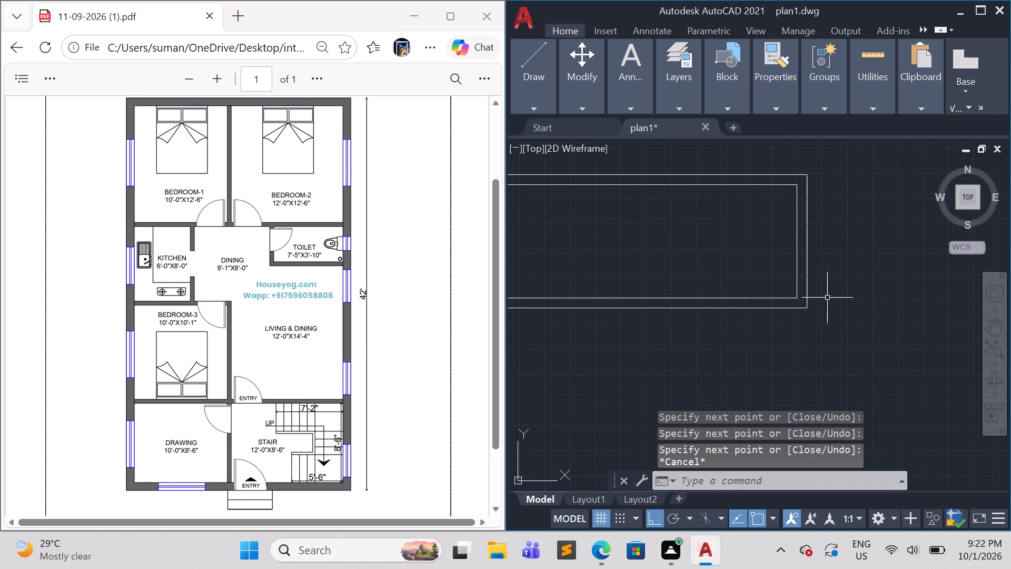
# Add a horizontal linear dimension from the upper flight's west edge to the east wall, placed inside the flight.
pyautogui.scroll(-2, 829, 287)
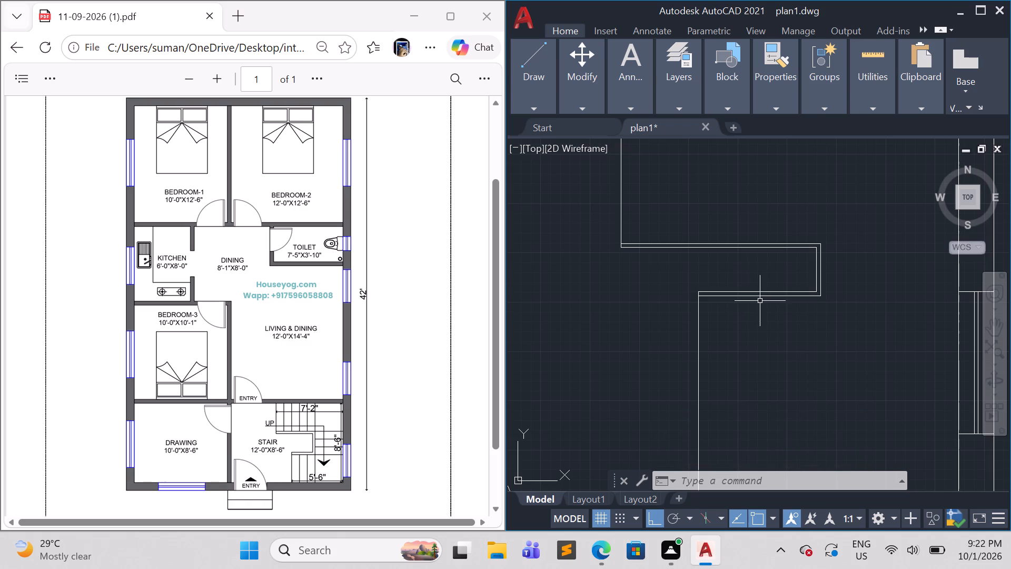
pyautogui.scroll(-1, 772, 358)
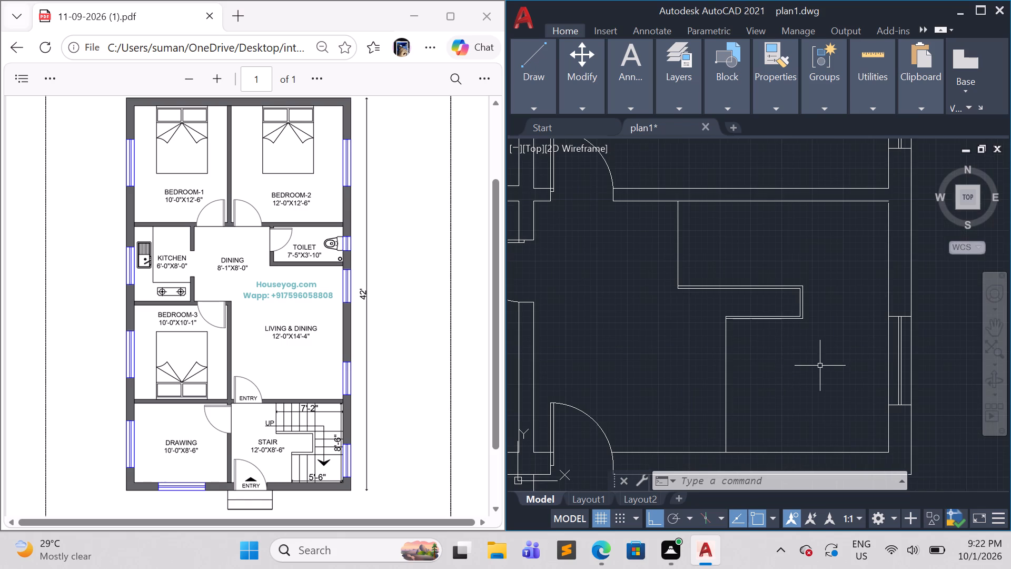
pyautogui.moveTo(817, 365); pyautogui.dragTo(781, 355, button='middle')
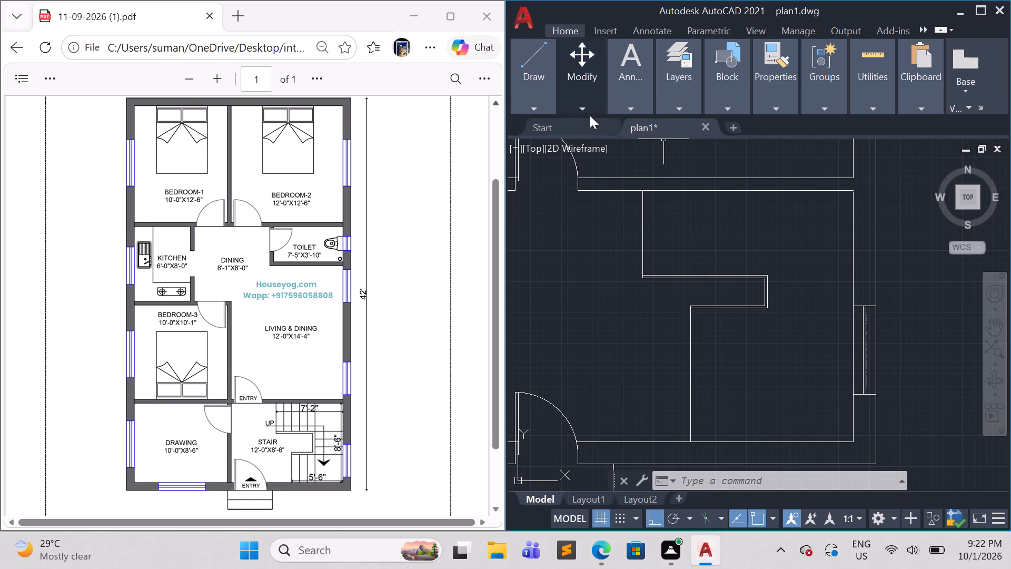
pyautogui.write('dli')
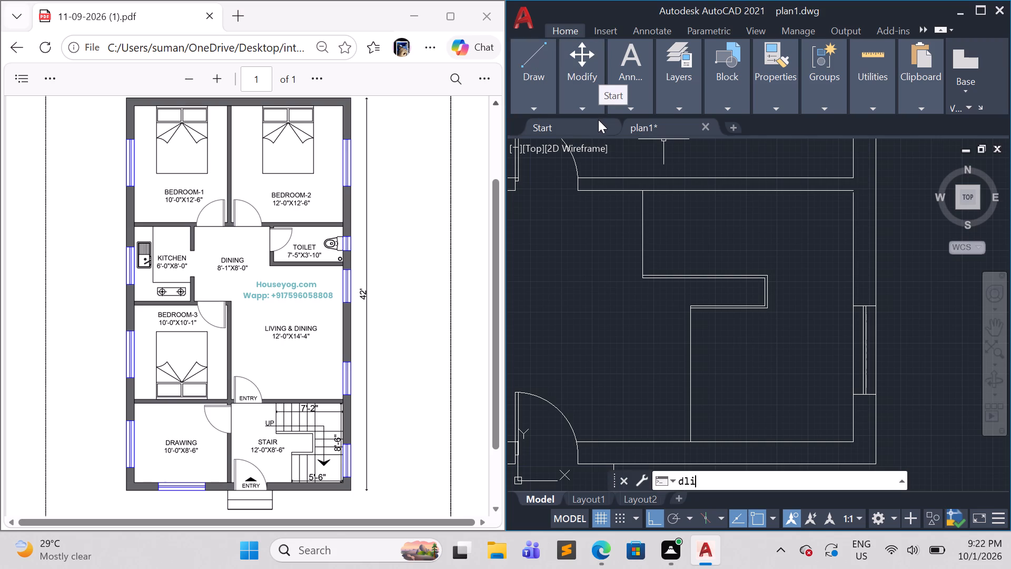
pyautogui.press('Return')
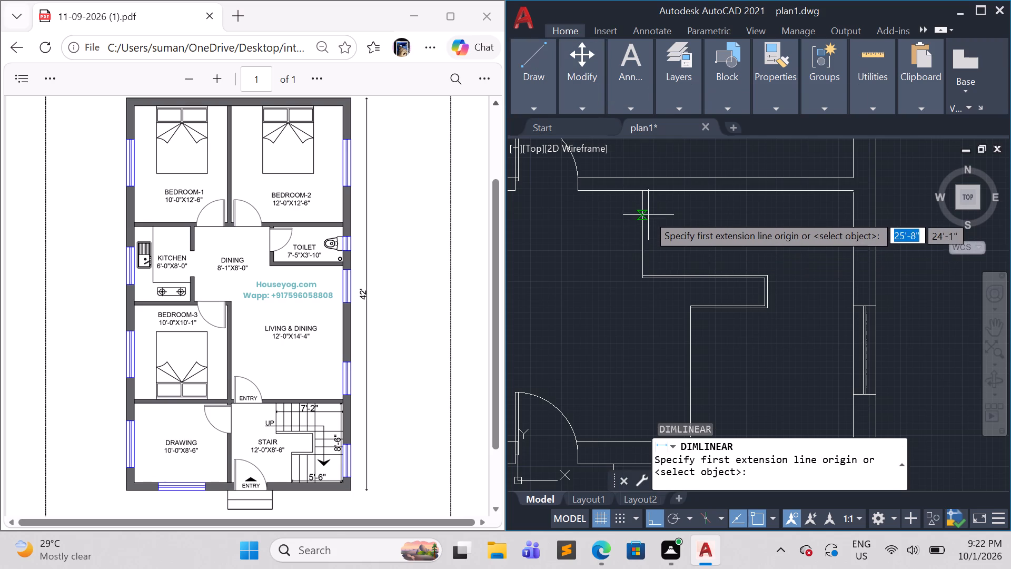
pyautogui.click(646, 209)
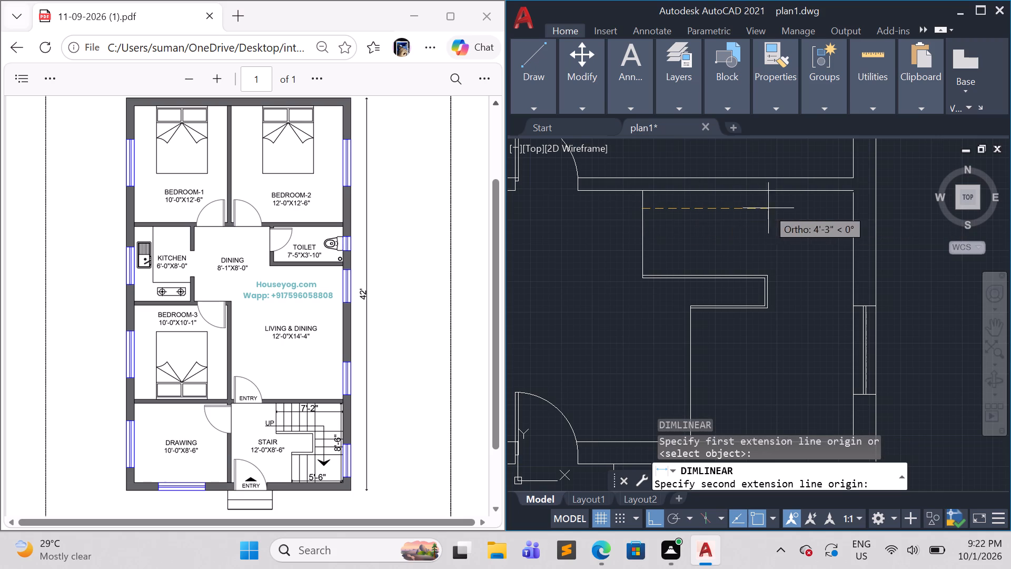
pyautogui.click(852, 210)
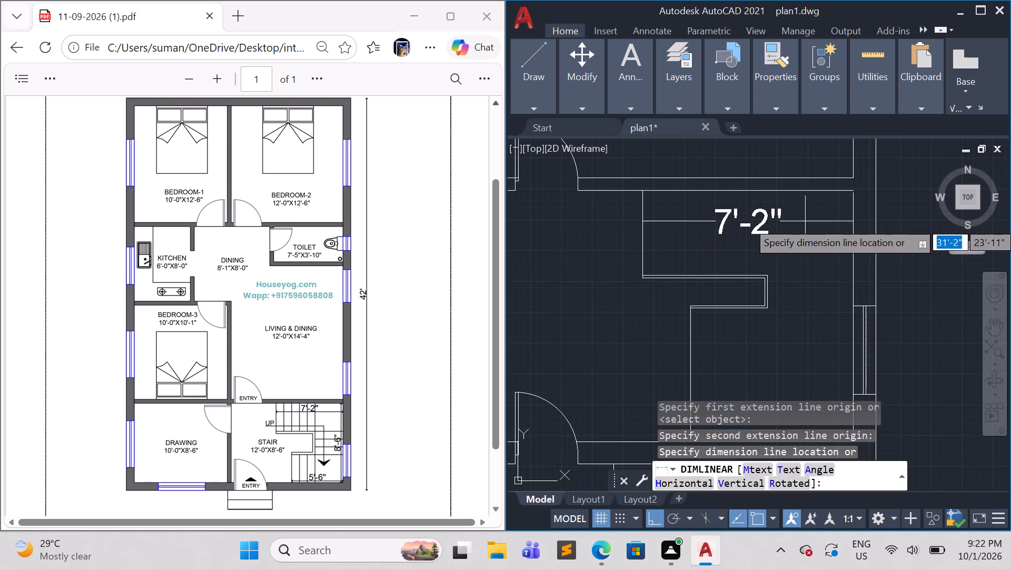
pyautogui.click(796, 214)
pyautogui.scroll(-2, 773, 261)
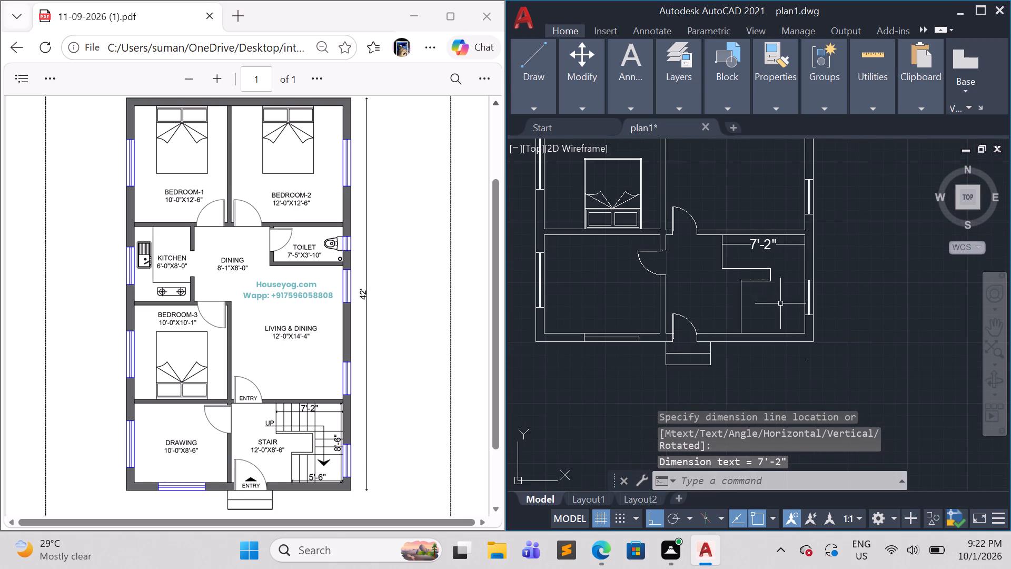
# Add a vertical linear dimension of the stair room's full inside height, placed just inside the east wall.
pyautogui.scroll(1, 776, 303)
pyautogui.moveTo(770, 301); pyautogui.dragTo(749, 271, button='middle')
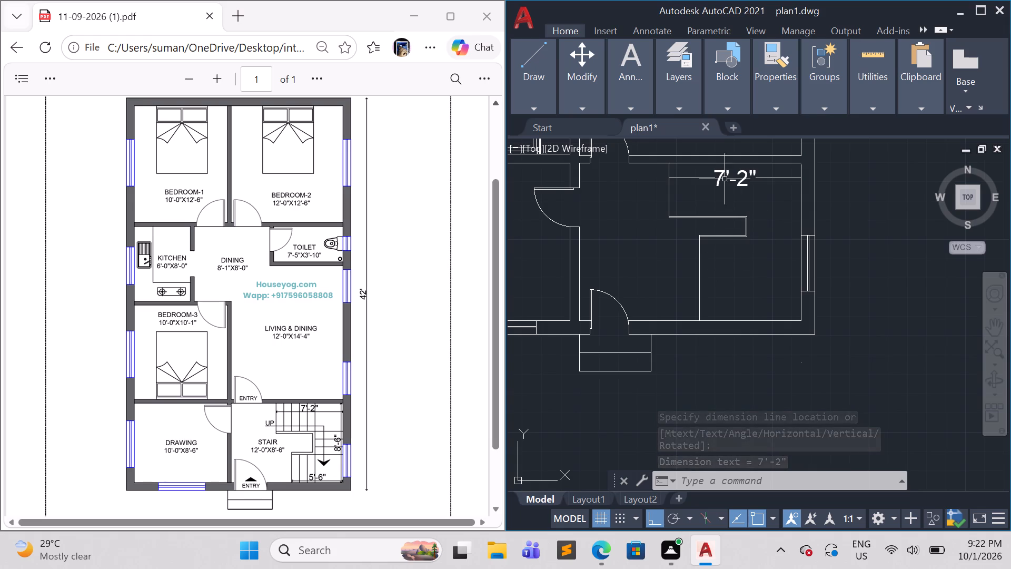
pyautogui.press('space')
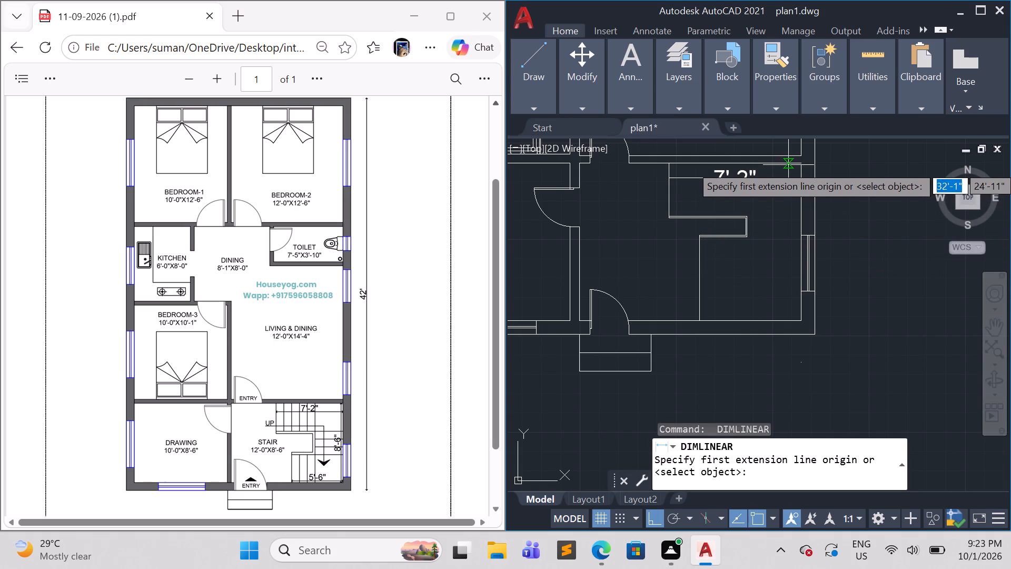
pyautogui.scroll(1, 789, 164)
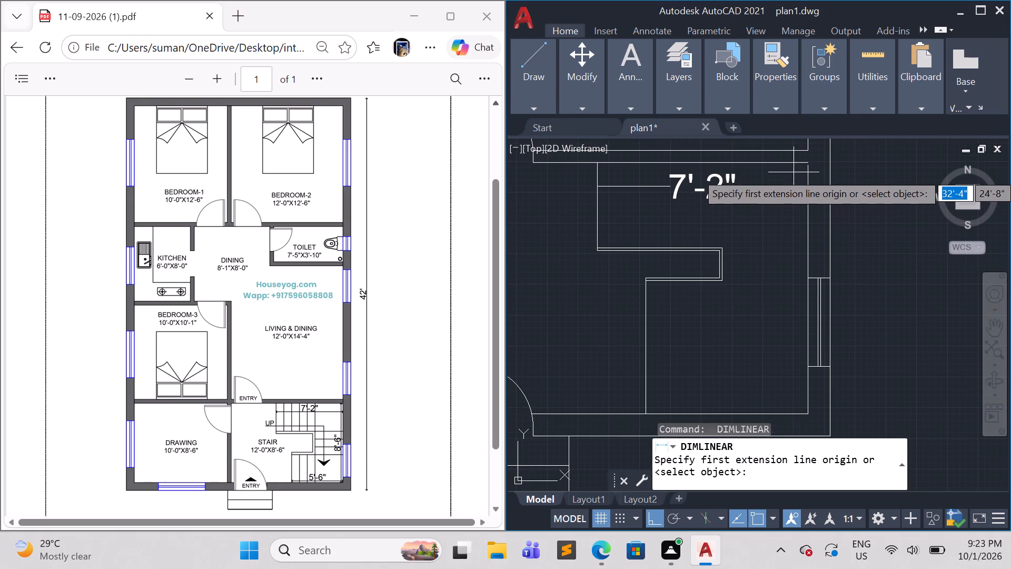
pyautogui.click(793, 163)
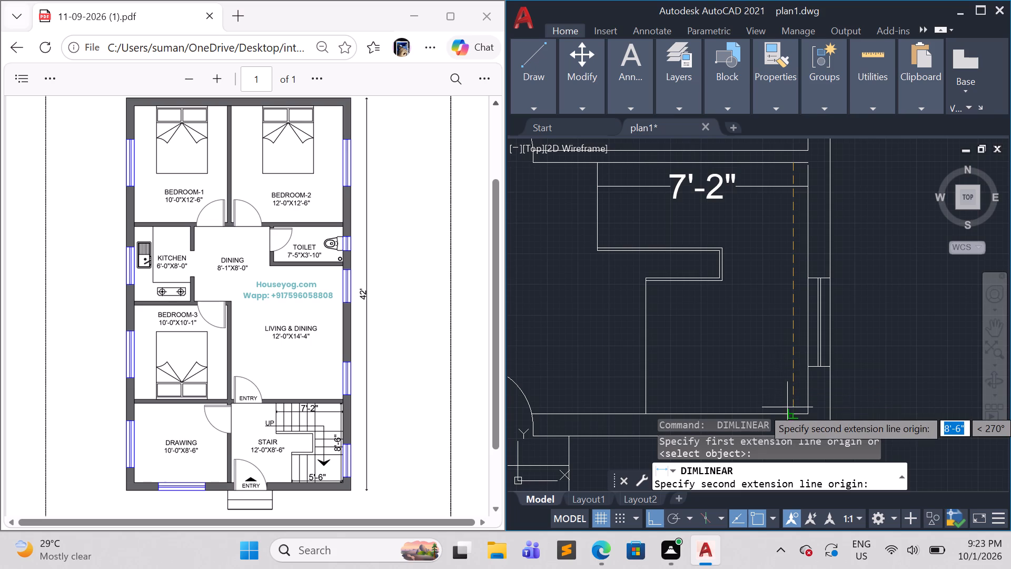
pyautogui.click(790, 411)
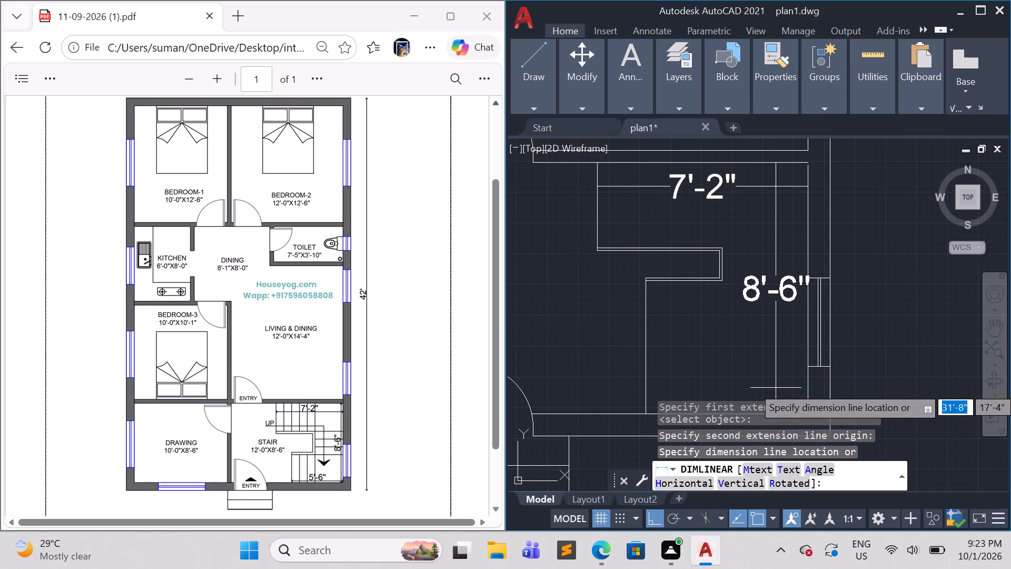
pyautogui.click(774, 386)
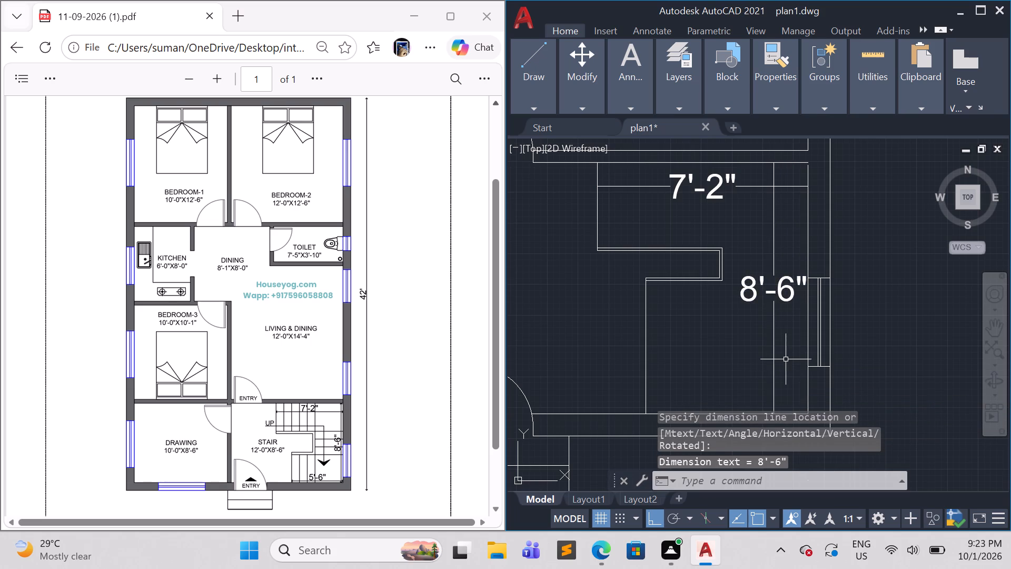
# Draw a vertical line from the stairwell railing's lower east corner about 4'-7" down to the south wall's inner line.
pyautogui.scroll(-1, 785, 357)
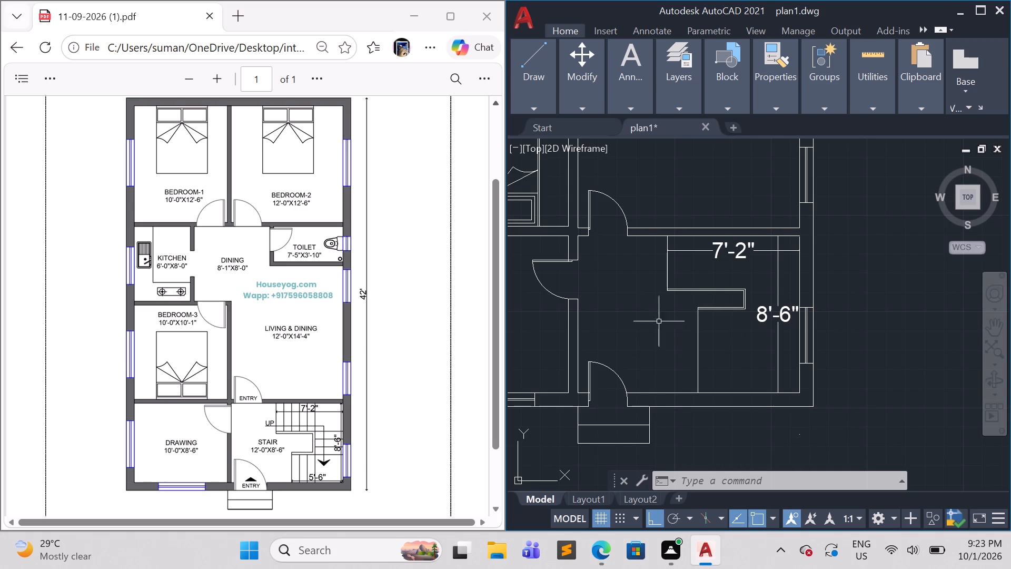
pyautogui.scroll(1, 677, 294)
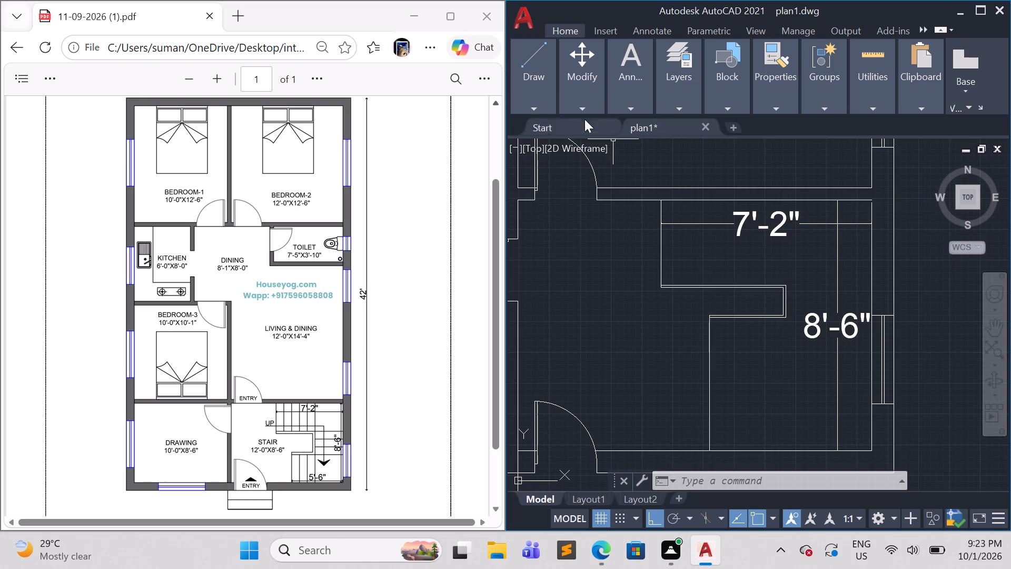
pyautogui.press('l')
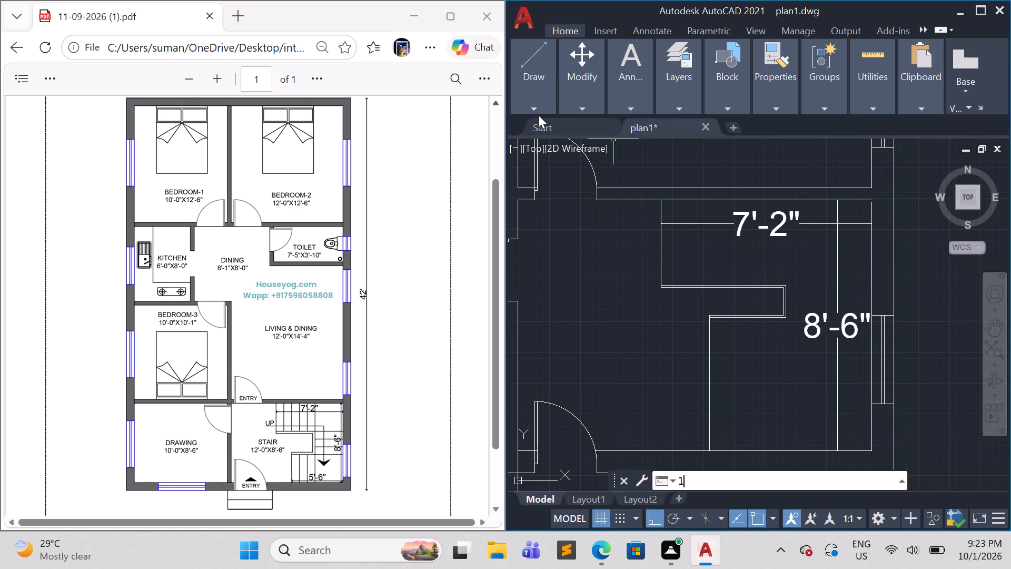
pyautogui.press('Return')
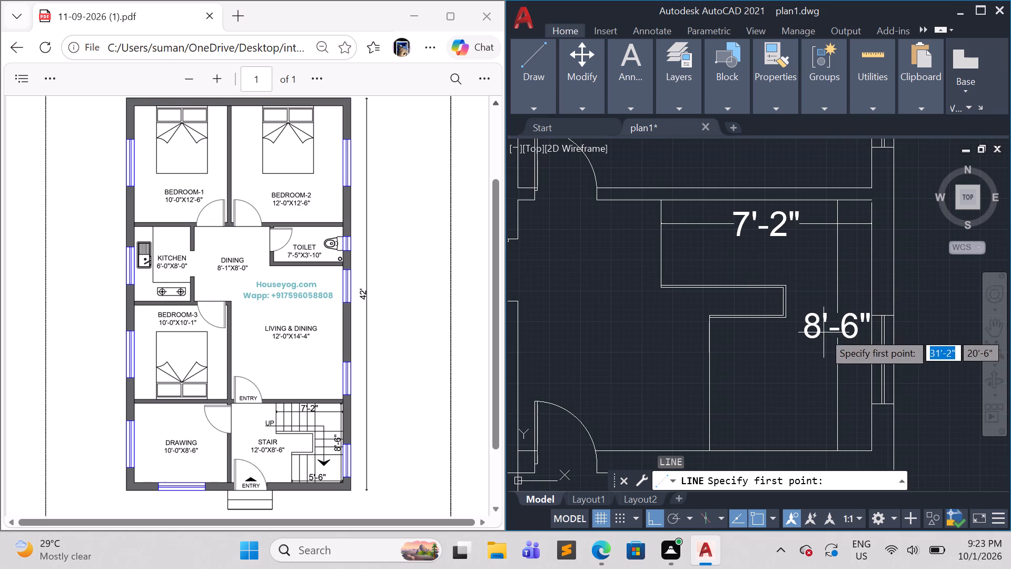
pyautogui.click(786, 316)
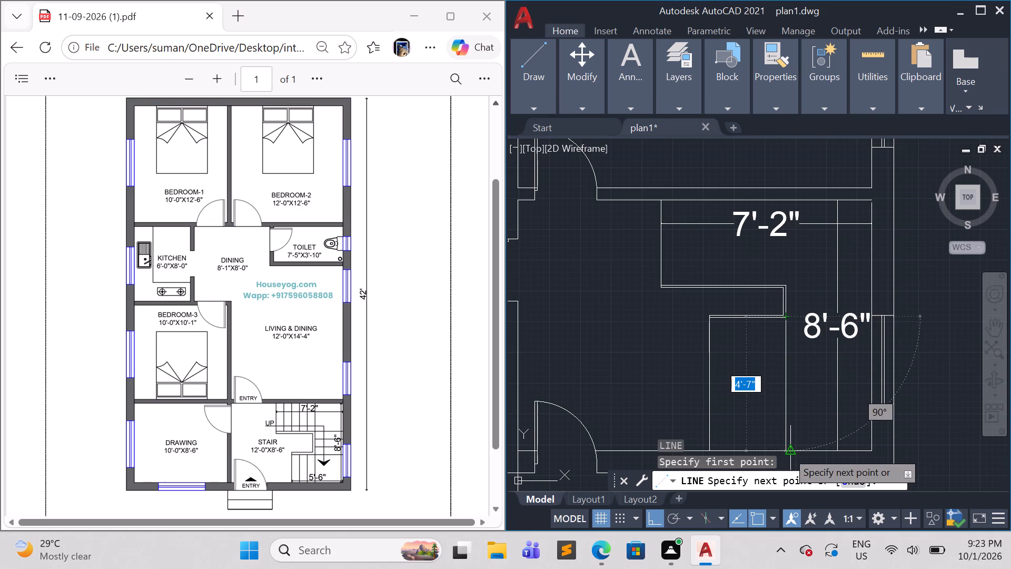
pyautogui.click(787, 451)
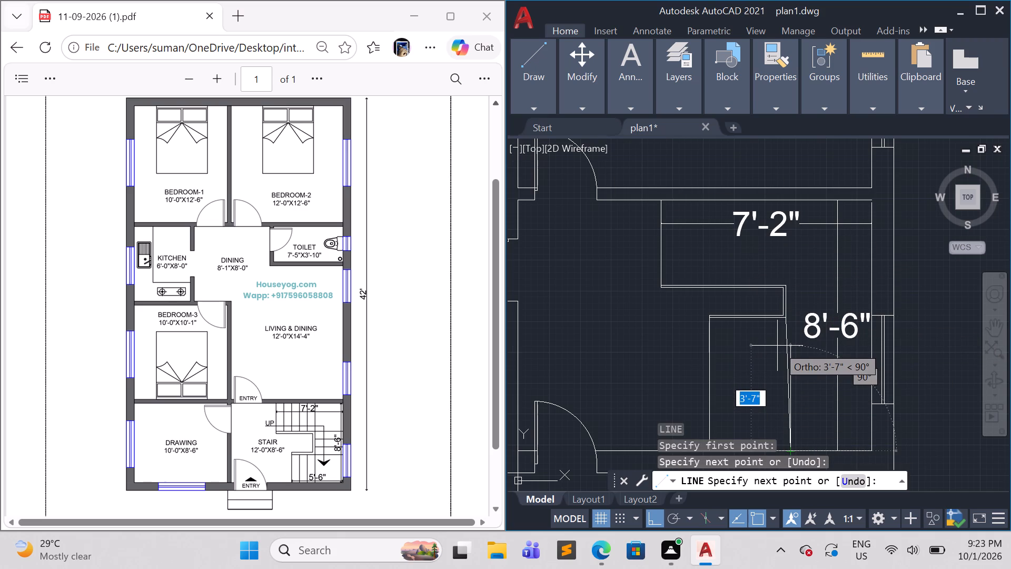
pyautogui.hotkey('ctrl', 'z')
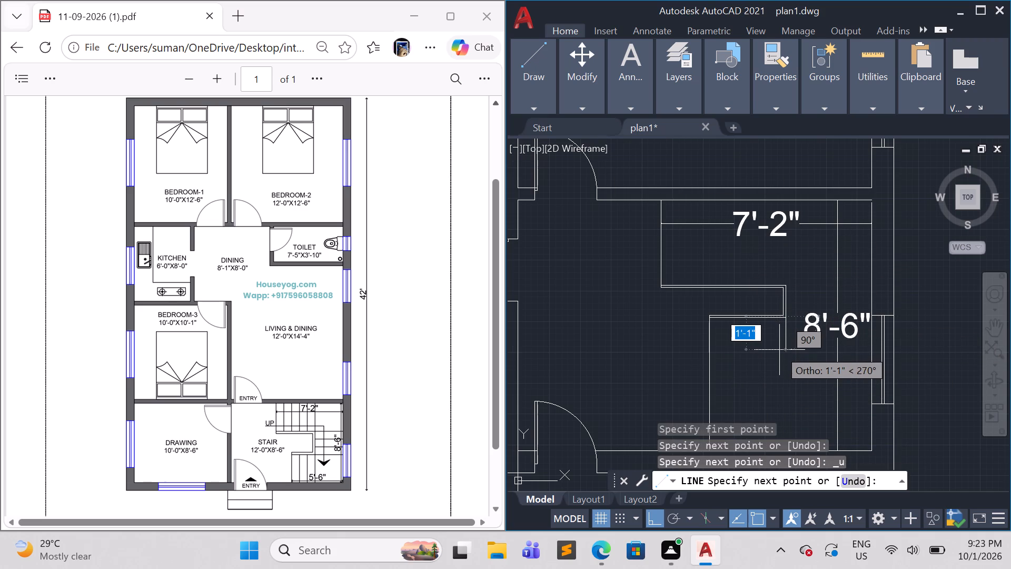
pyautogui.press('F8')
pyautogui.scroll(-3, 784, 403)
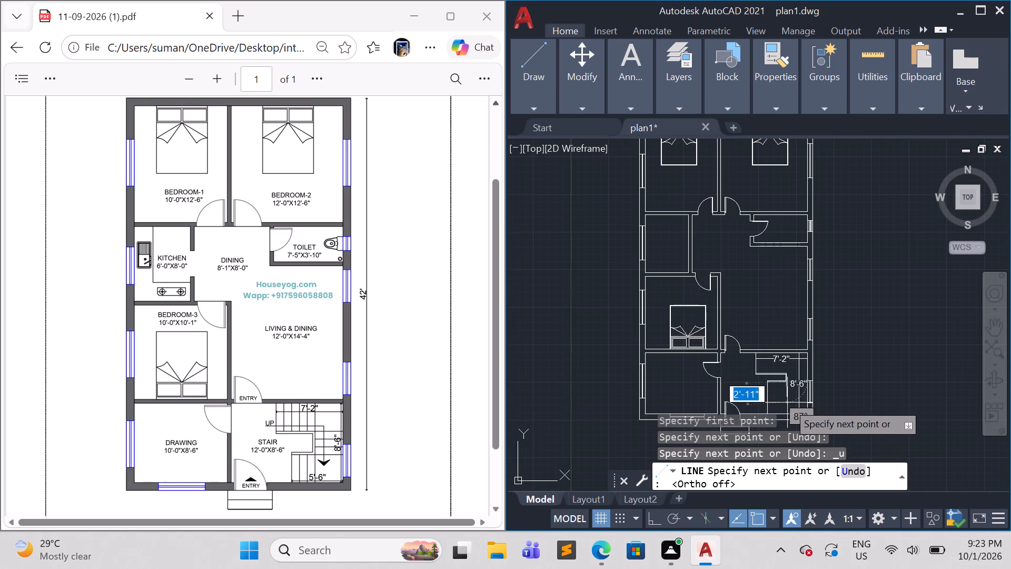
pyautogui.moveTo(784, 399); pyautogui.dragTo(790, 224, button='middle')
pyautogui.scroll(2, 790, 224)
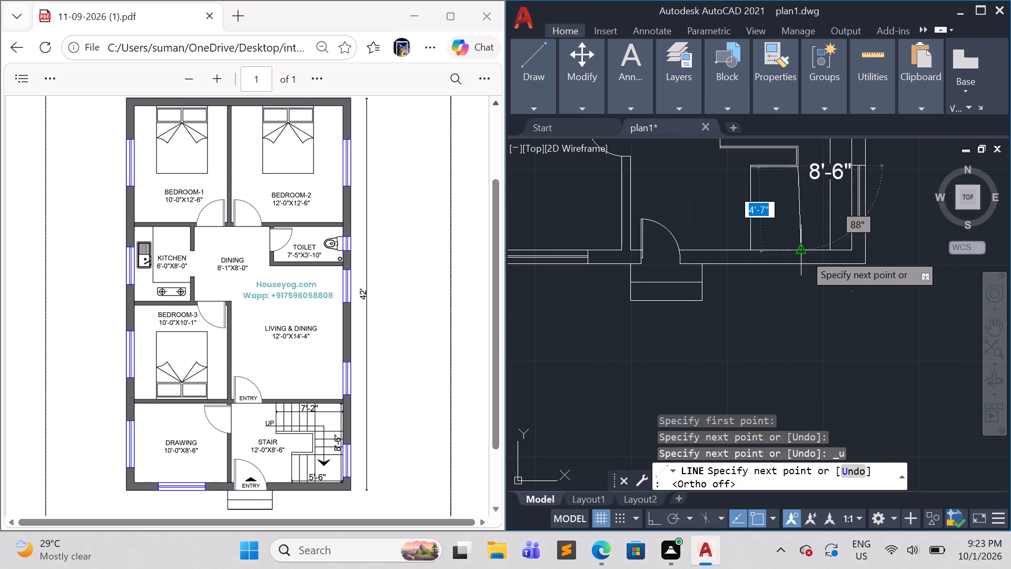
pyautogui.press('F8')
pyautogui.click(796, 254)
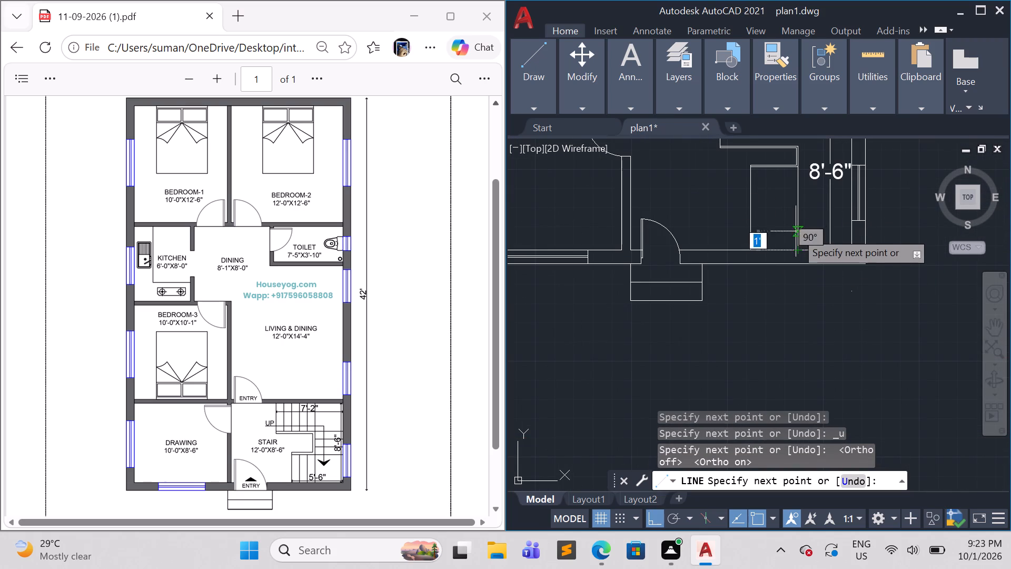
# Continue the line straight up along the stairwell's east end, across the upper flight to the north wall's far line.
pyautogui.moveTo(796, 162); pyautogui.dragTo(753, 340, button='middle')
pyautogui.scroll(3, 750, 321)
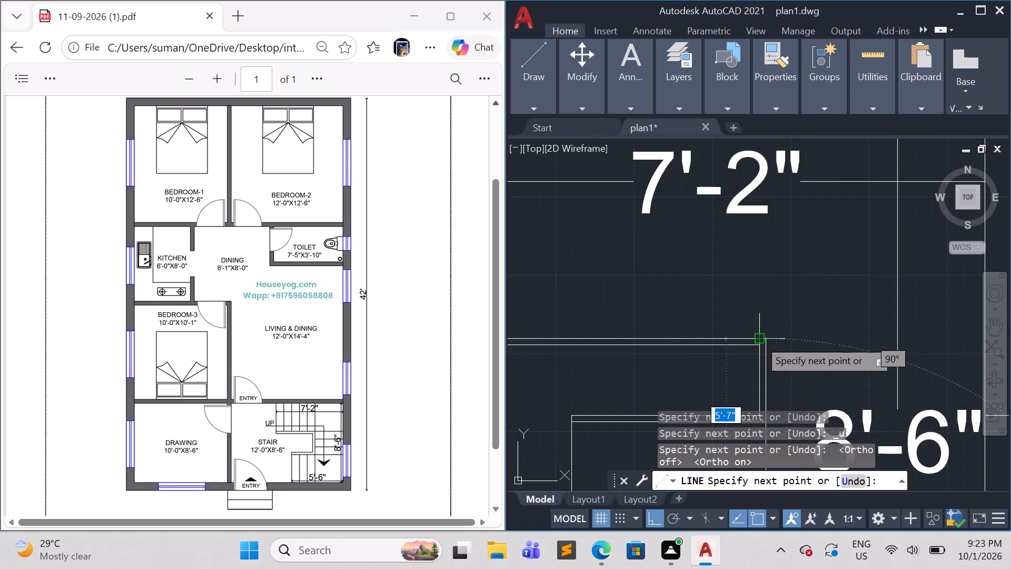
pyautogui.click(769, 339)
pyautogui.scroll(-3, 765, 211)
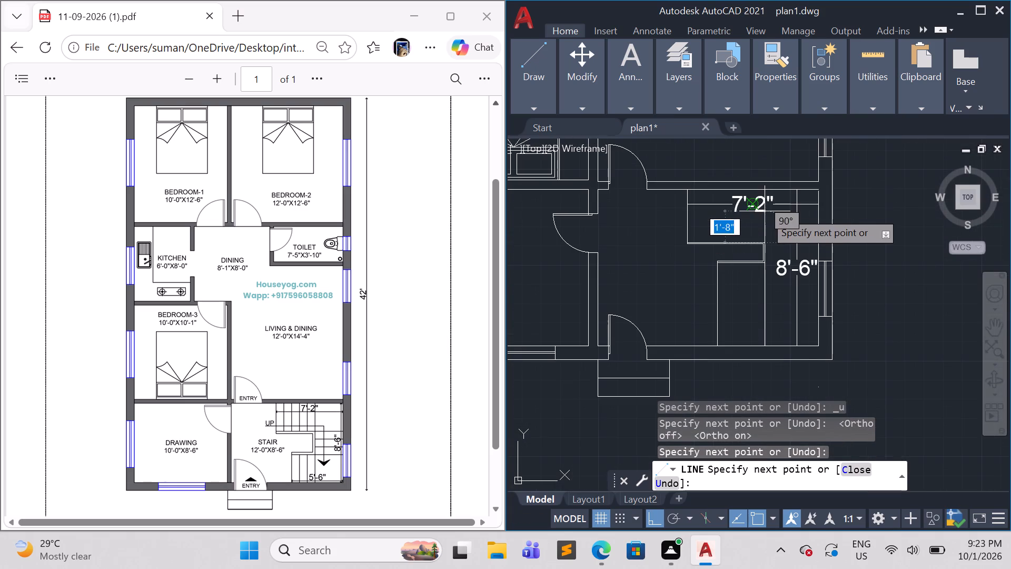
pyautogui.click(767, 184)
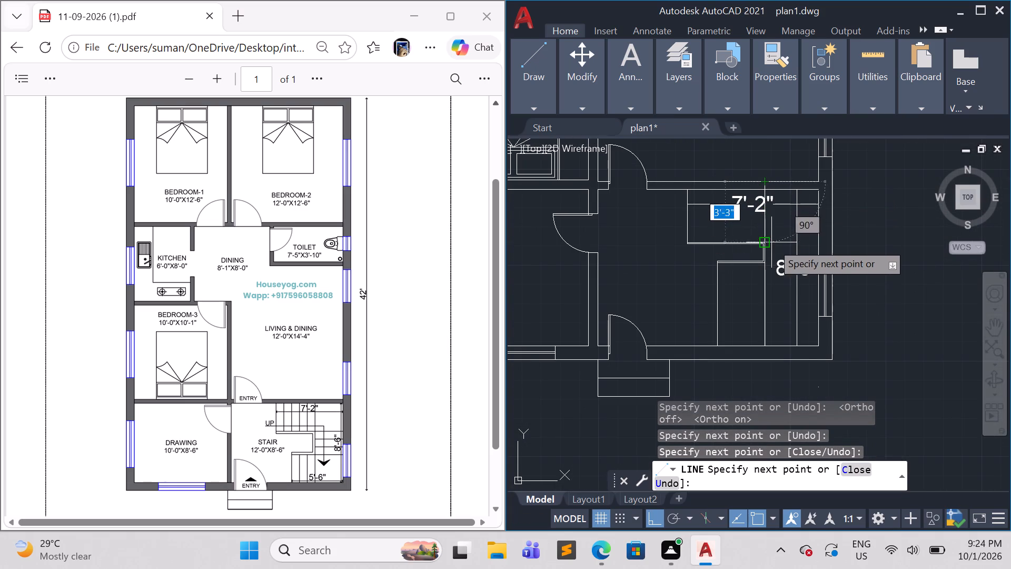
pyautogui.press('Escape')
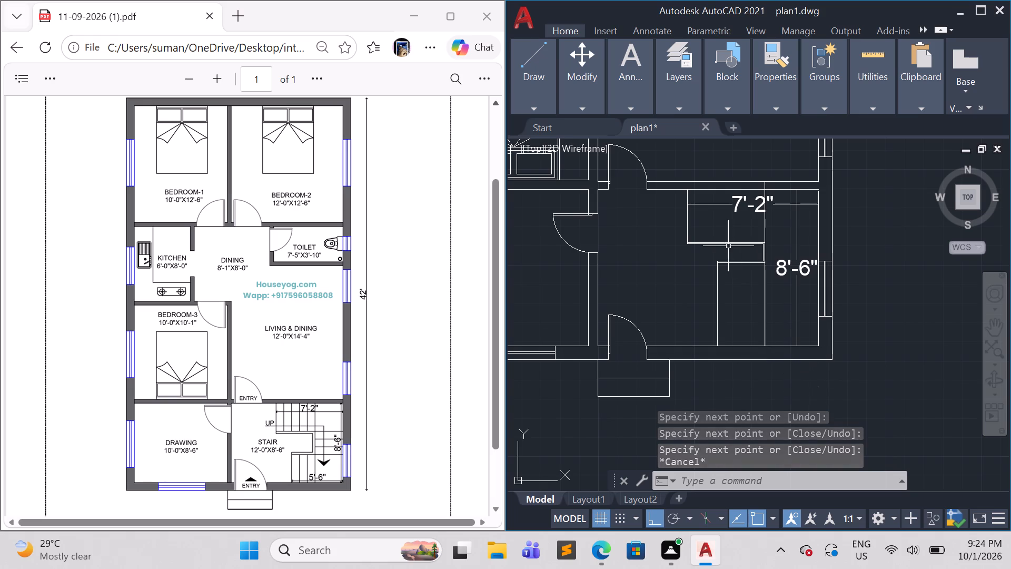
# Add a horizontal linear dimension from the lower flight's west edge to the east wall, placed just above the south wall.
pyautogui.write('dli')
pyautogui.press('Return')
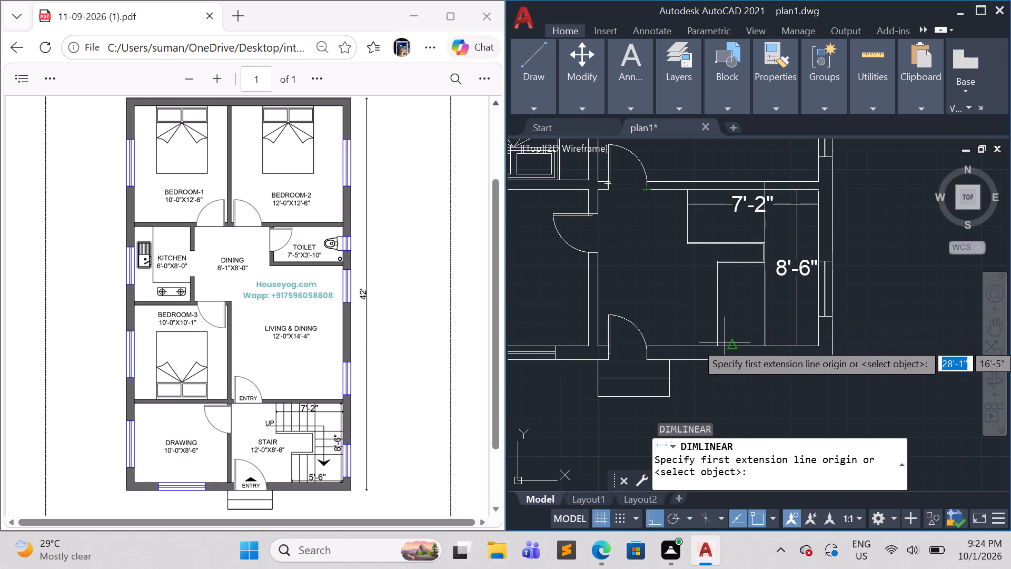
pyautogui.click(711, 343)
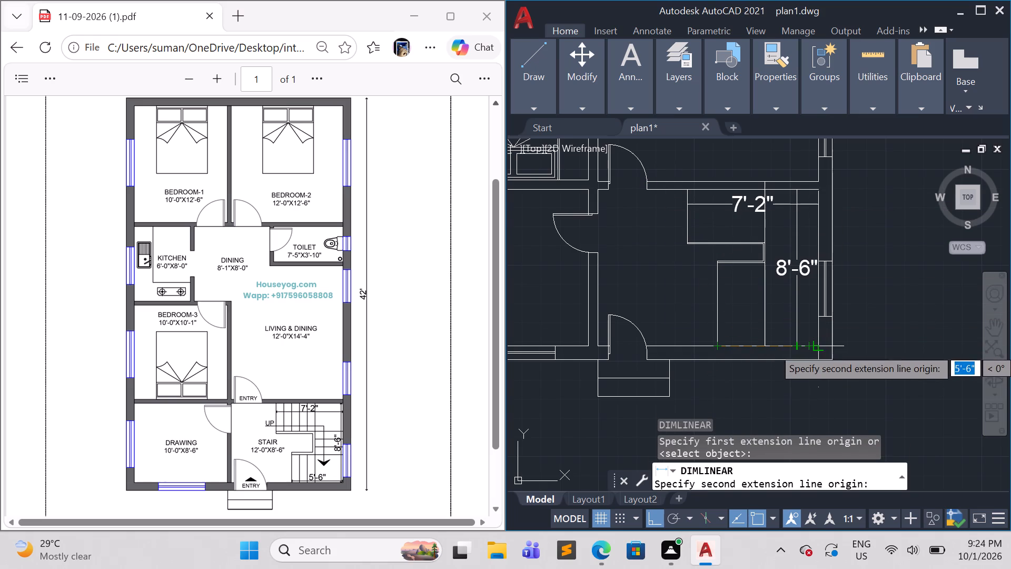
pyautogui.click(819, 346)
pyautogui.click(803, 328)
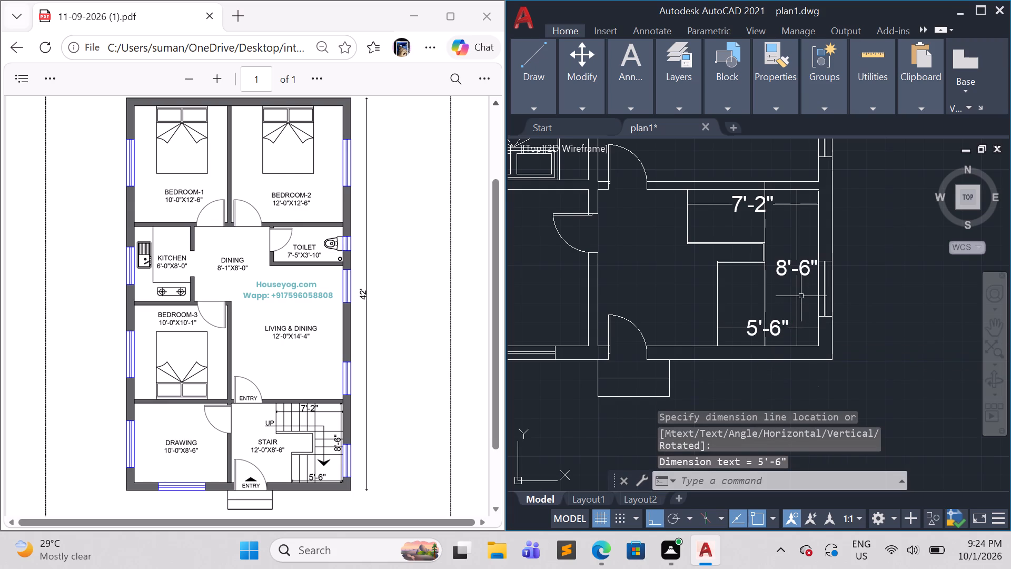
# Draw five roughly evenly spaced vertical tread lines across the upper flight between the railing and the north wall, as one continuous zigzag.
pyautogui.scroll(-1, 680, 296)
pyautogui.moveTo(680, 296); pyautogui.dragTo(709, 296, button='middle')
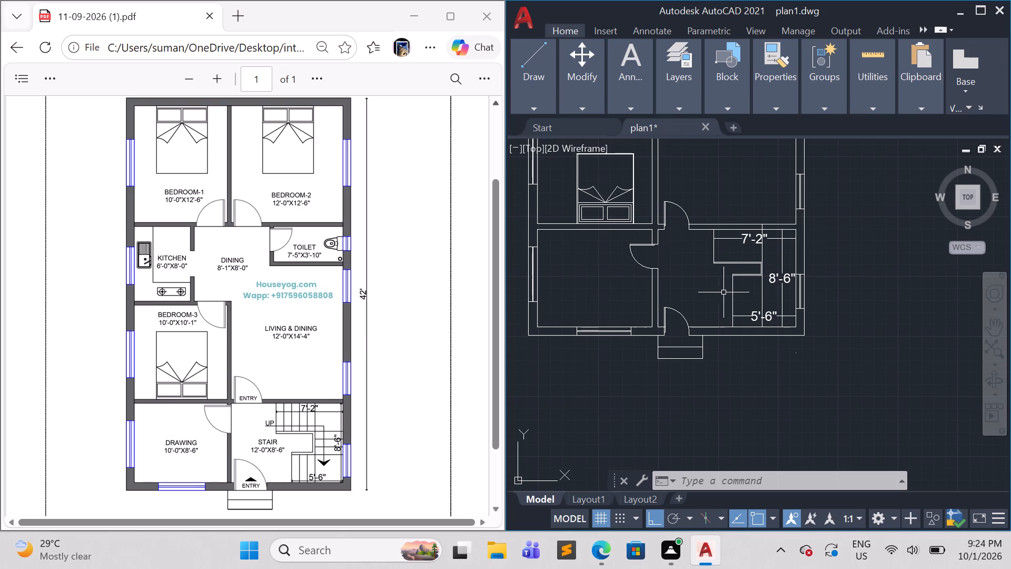
pyautogui.scroll(1, 731, 284)
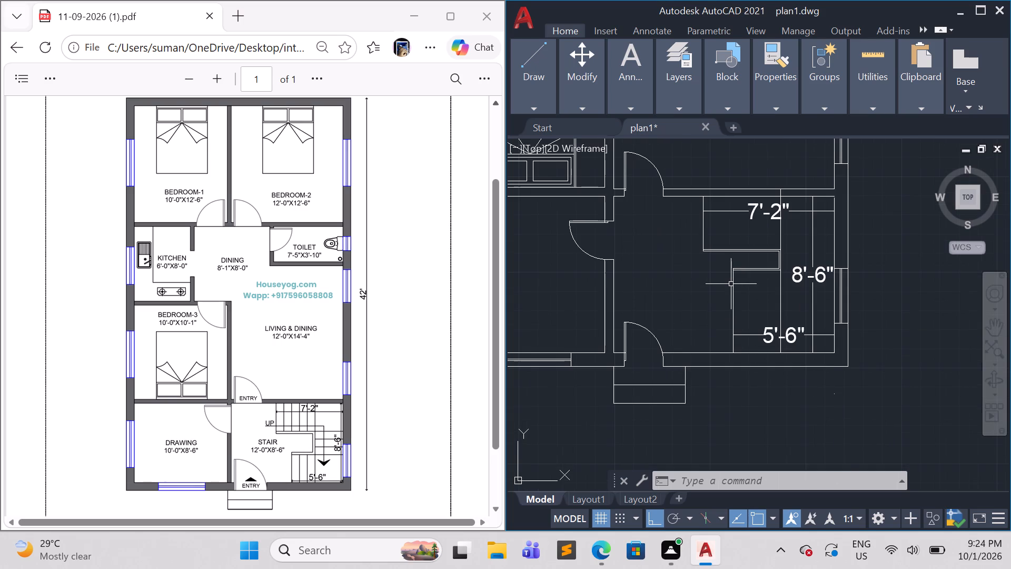
pyautogui.scroll(1, 731, 284)
pyautogui.moveTo(680, 287); pyautogui.dragTo(668, 329, button='middle')
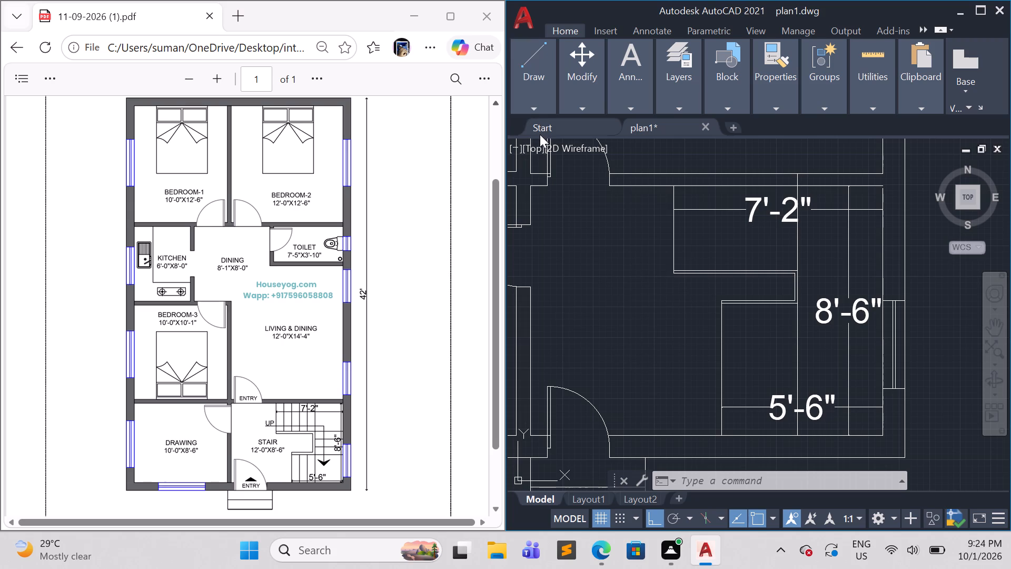
pyautogui.press('l')
pyautogui.press('Return')
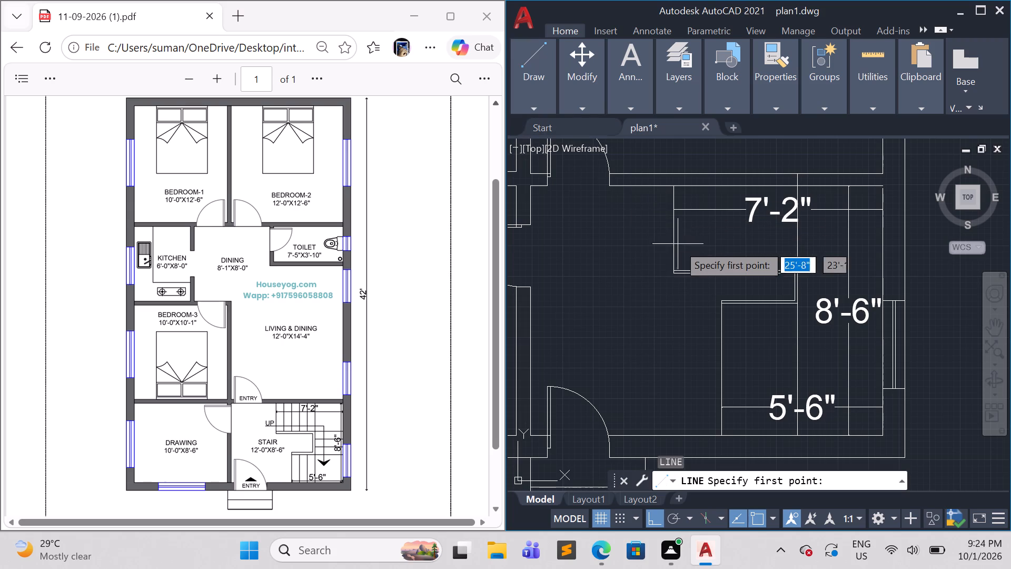
pyautogui.click(693, 267)
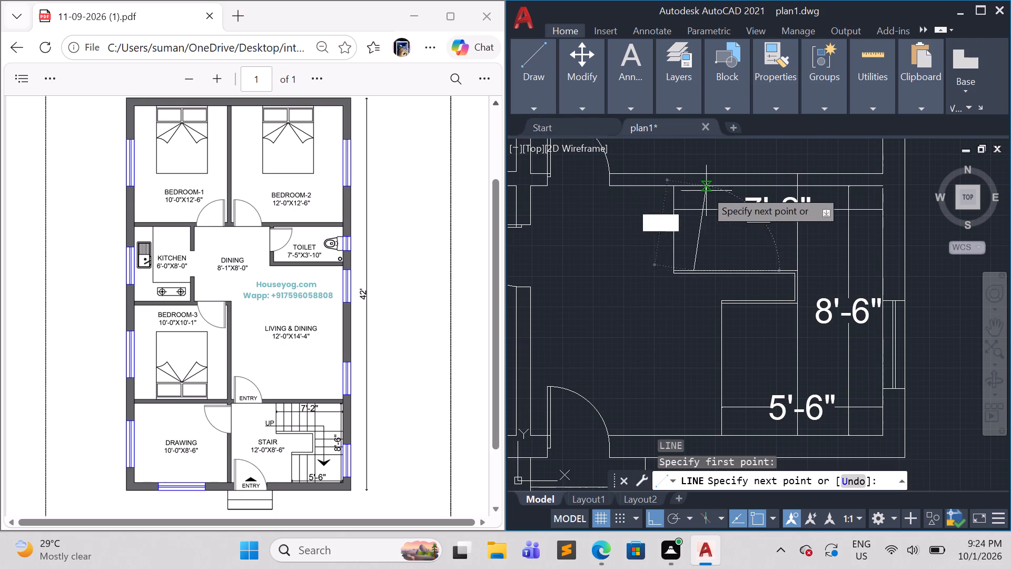
pyautogui.click(696, 183)
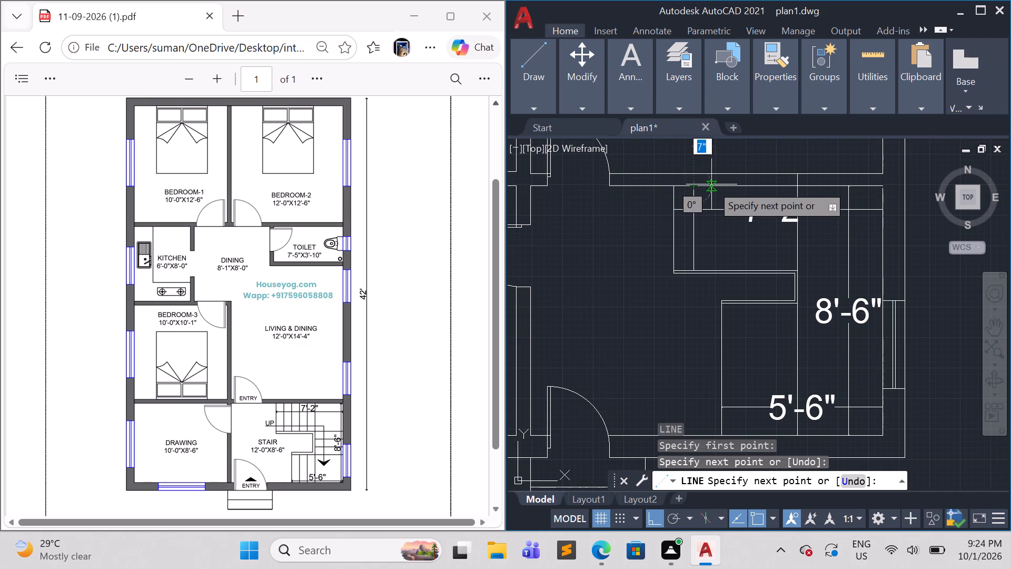
pyautogui.click(711, 184)
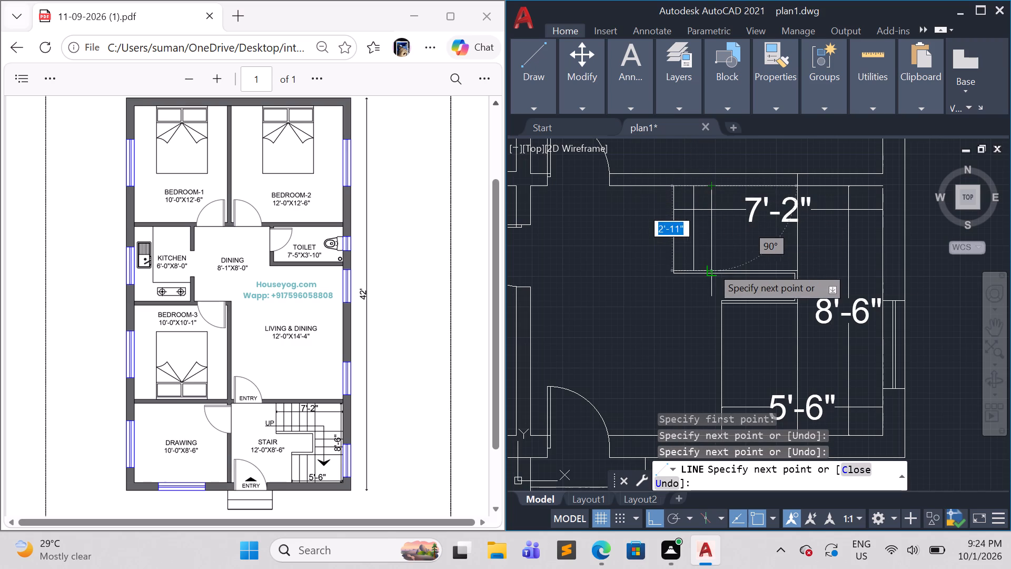
pyautogui.click(711, 267)
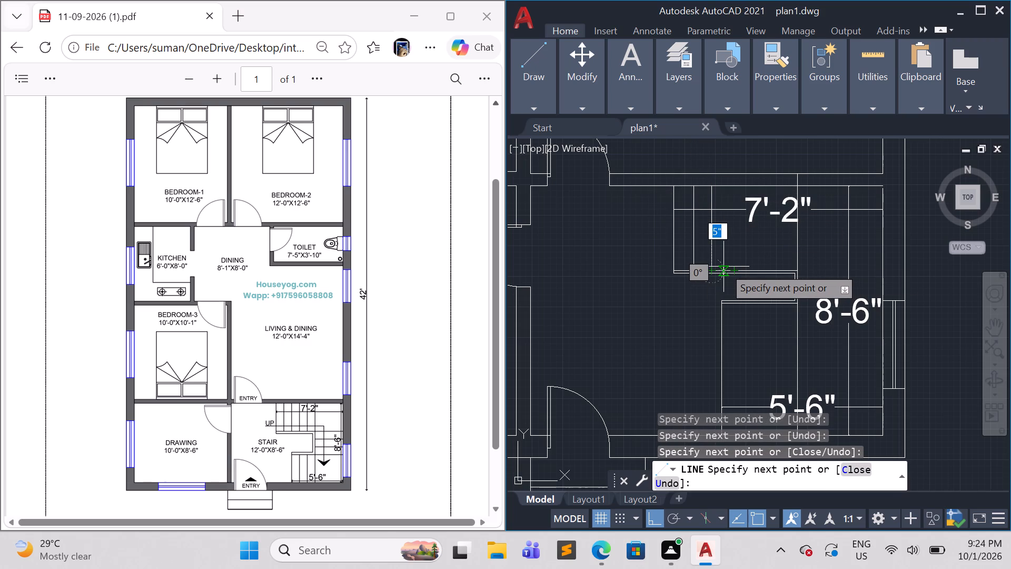
pyautogui.click(732, 267)
pyautogui.click(731, 183)
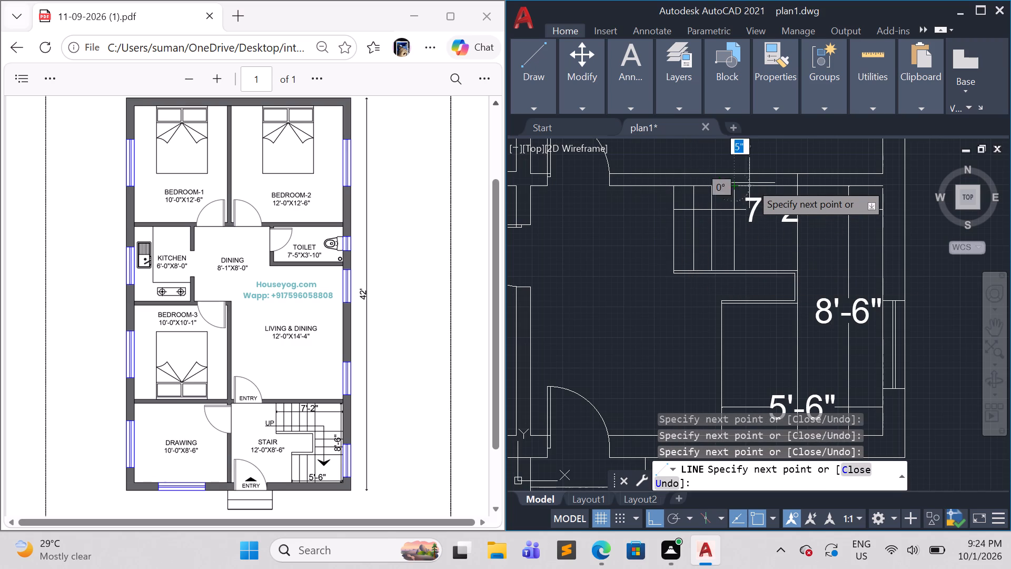
pyautogui.click(756, 184)
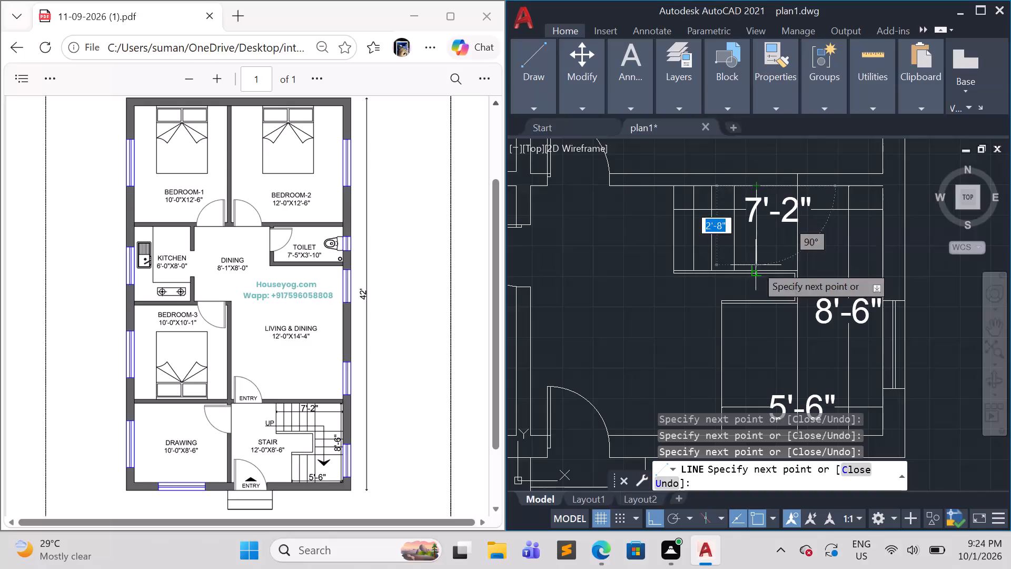
pyautogui.click(756, 265)
pyautogui.click(774, 269)
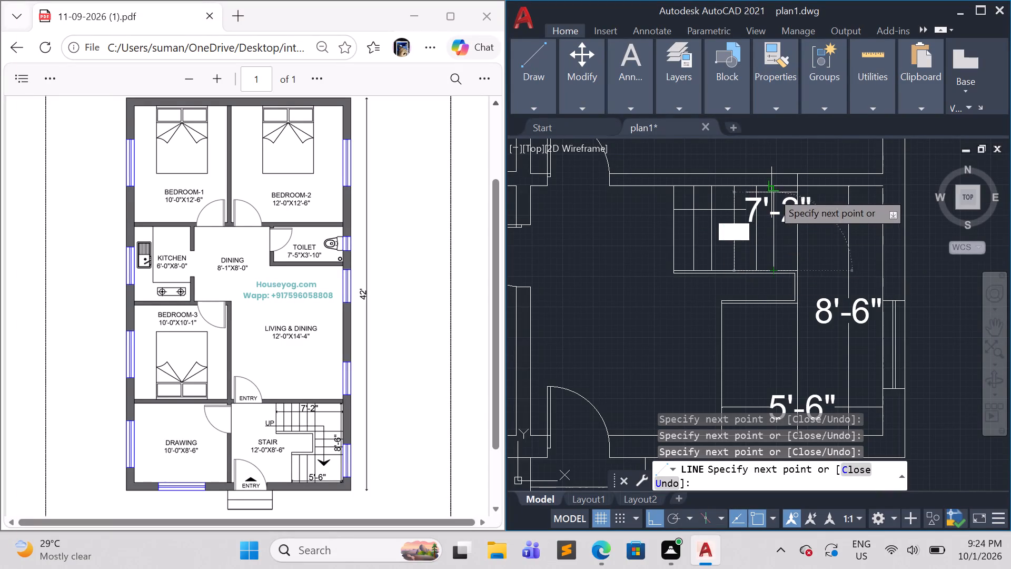
pyautogui.click(774, 187)
pyautogui.press('Escape')
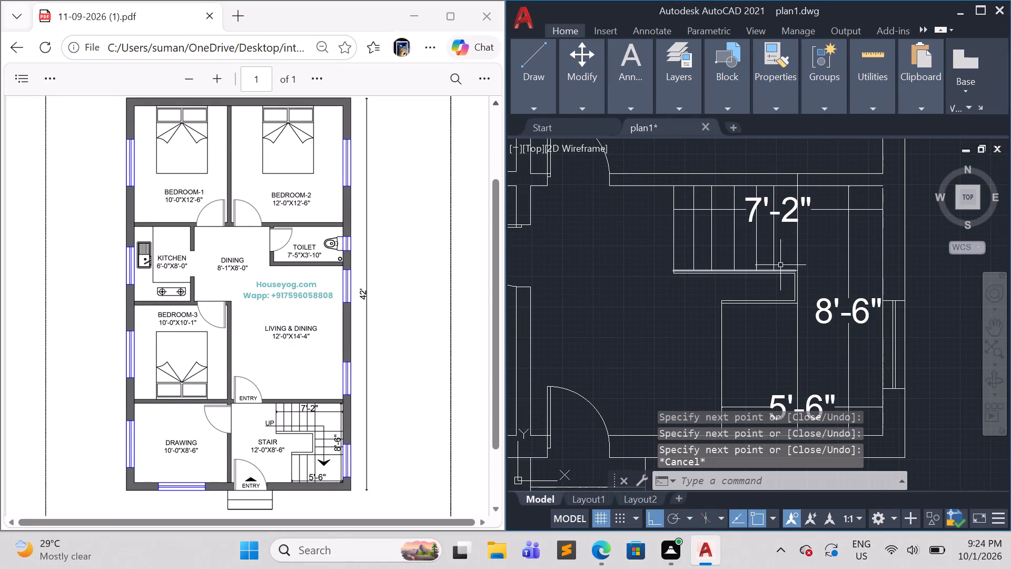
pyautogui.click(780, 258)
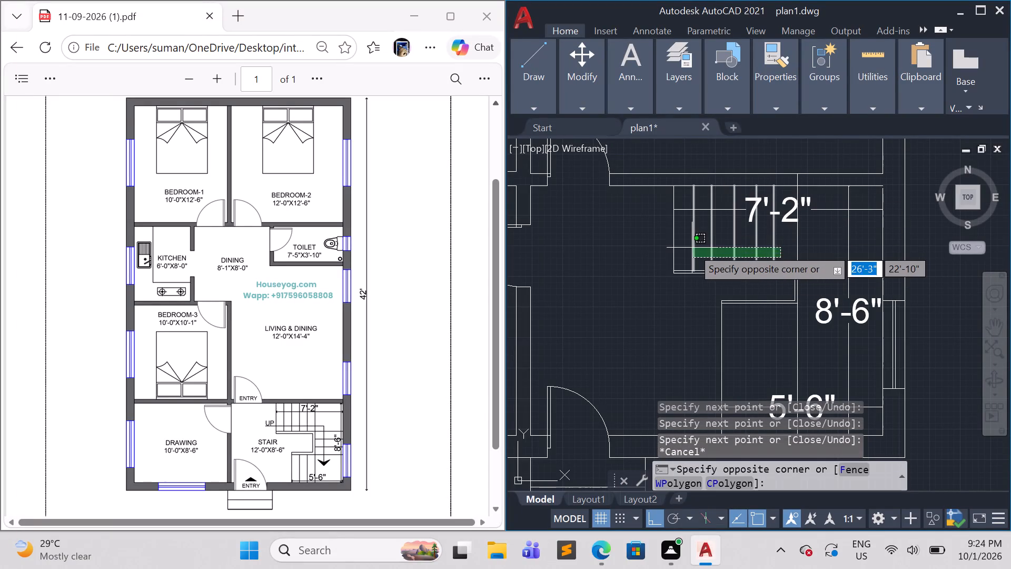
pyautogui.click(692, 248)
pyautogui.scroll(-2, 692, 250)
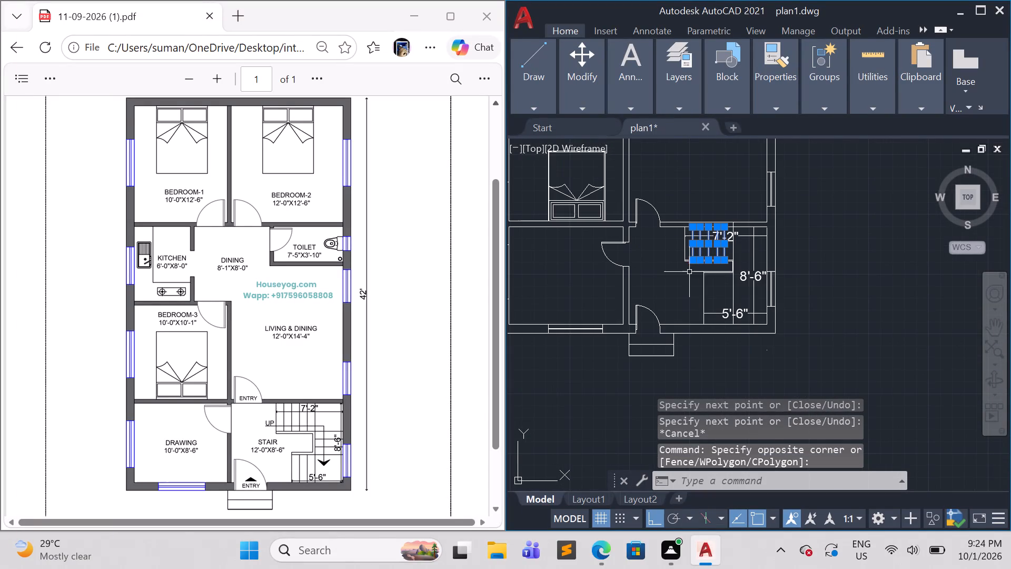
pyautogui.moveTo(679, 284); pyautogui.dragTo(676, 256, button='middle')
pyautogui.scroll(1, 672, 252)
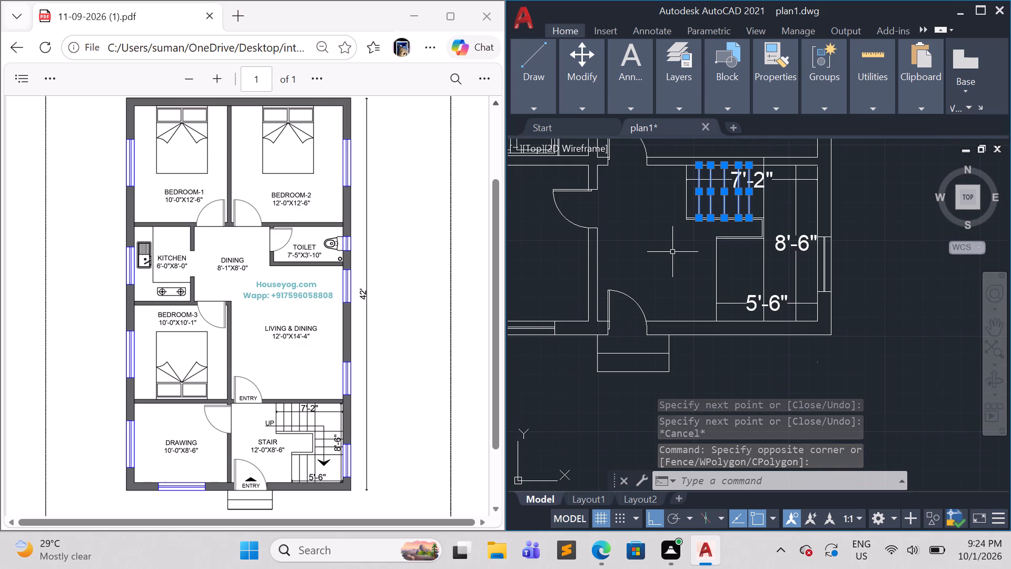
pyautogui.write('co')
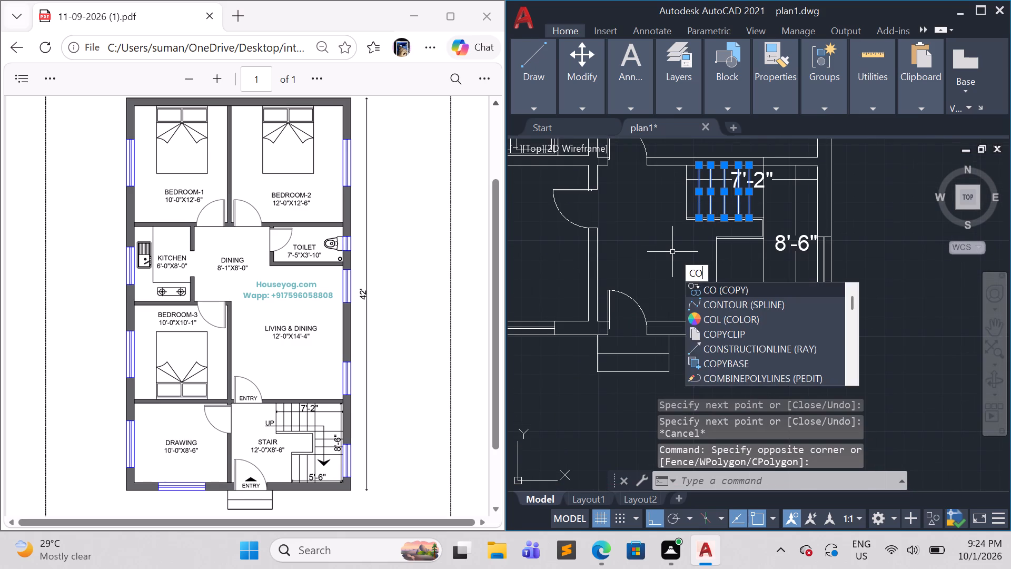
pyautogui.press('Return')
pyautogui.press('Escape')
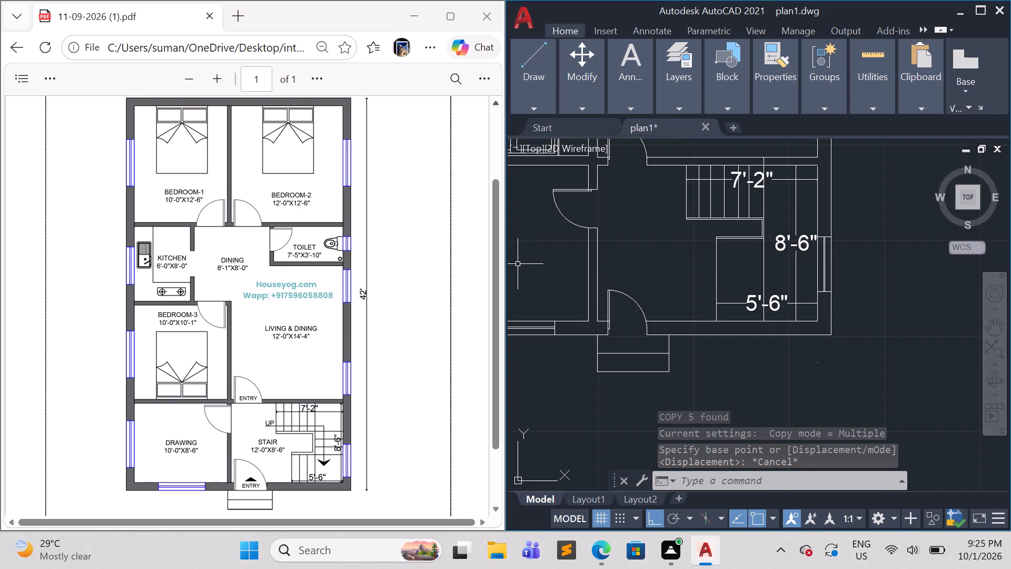
# Draw three vertical tread lines about 4'-6" long and 8" apart across the lower flight, from the railing to the south wall.
pyautogui.press('l')
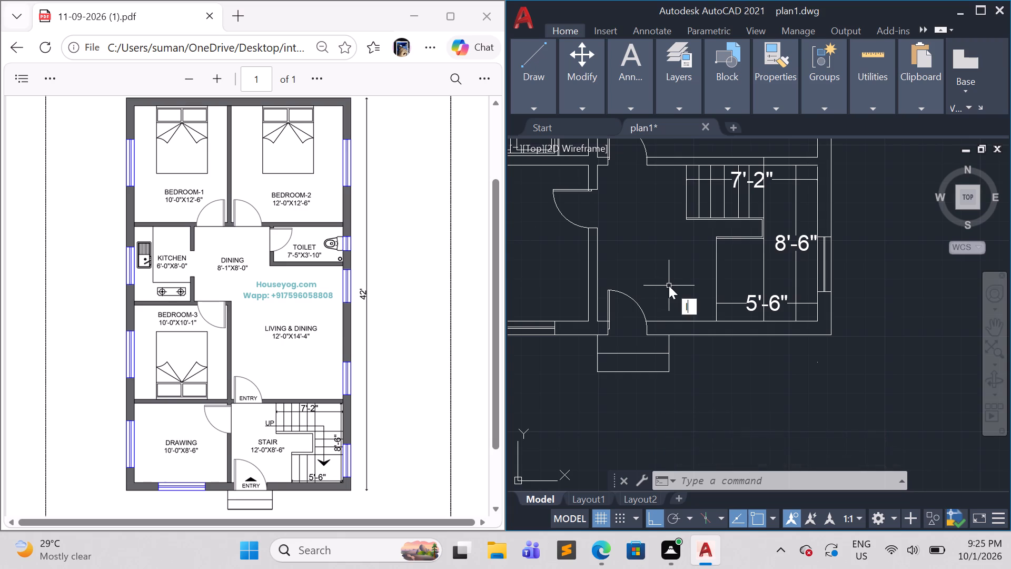
pyautogui.press('Return')
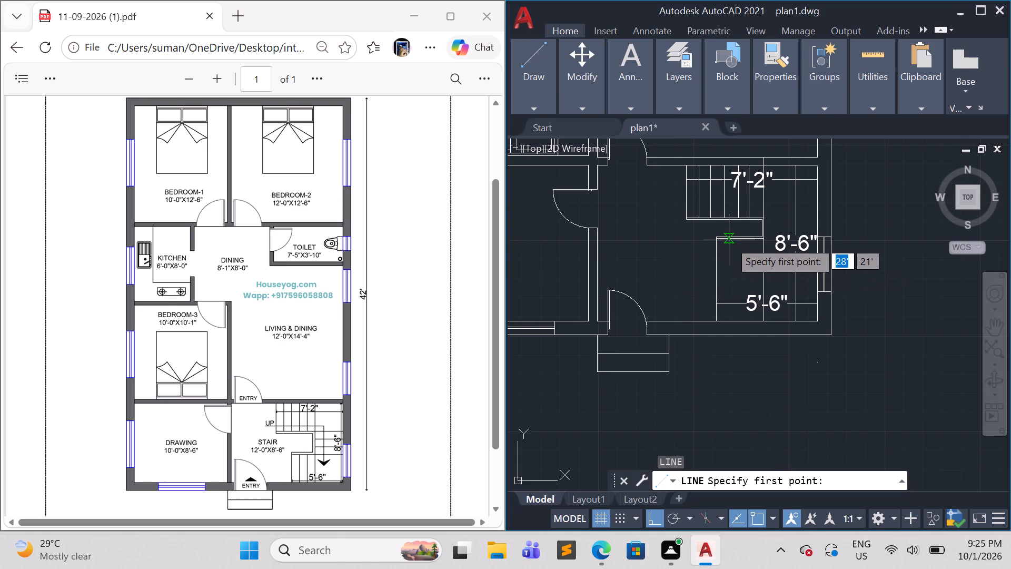
pyautogui.click(729, 240)
pyautogui.click(730, 320)
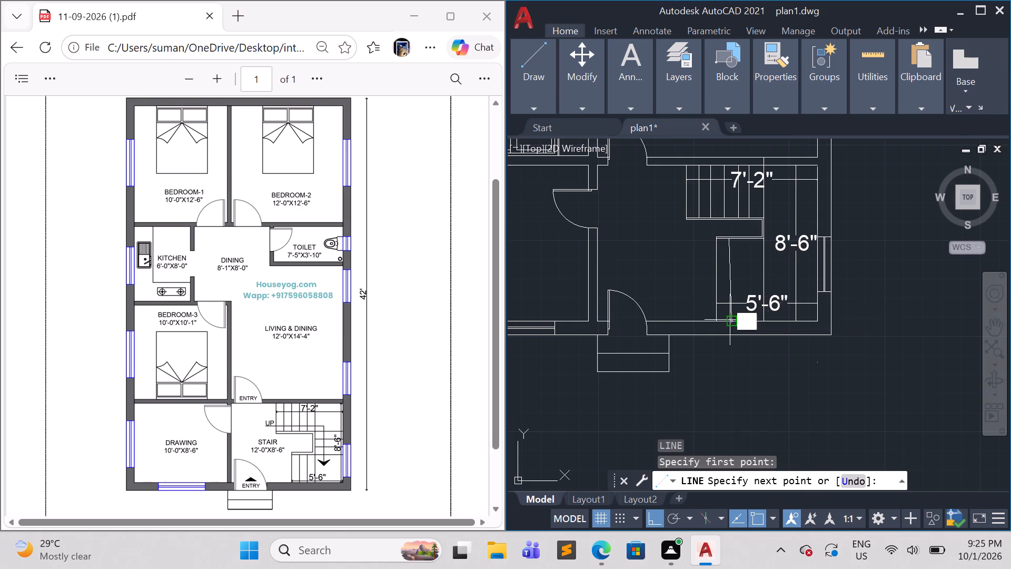
pyautogui.hotkey('ctrl', 'z')
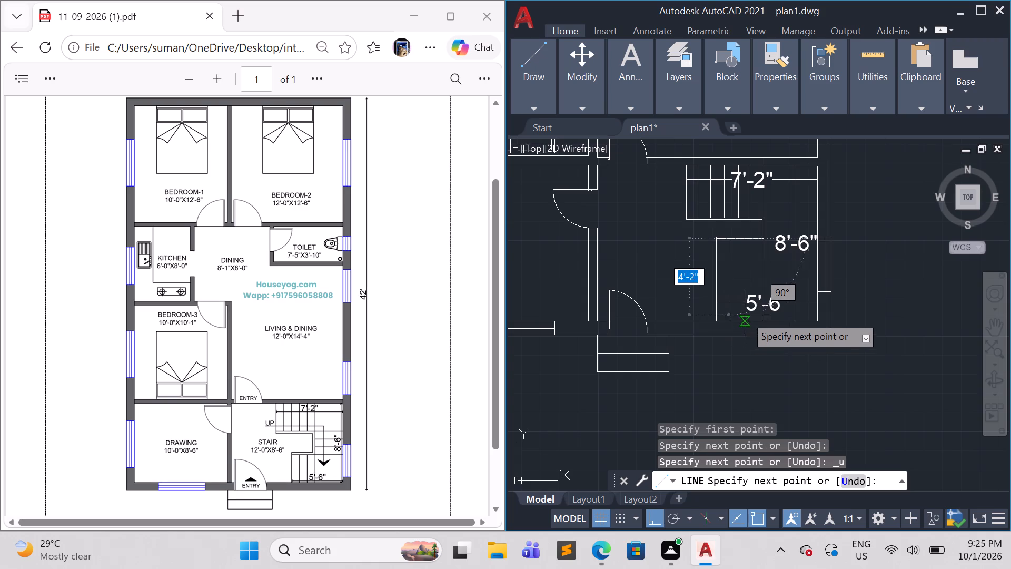
pyautogui.scroll(1, 718, 325)
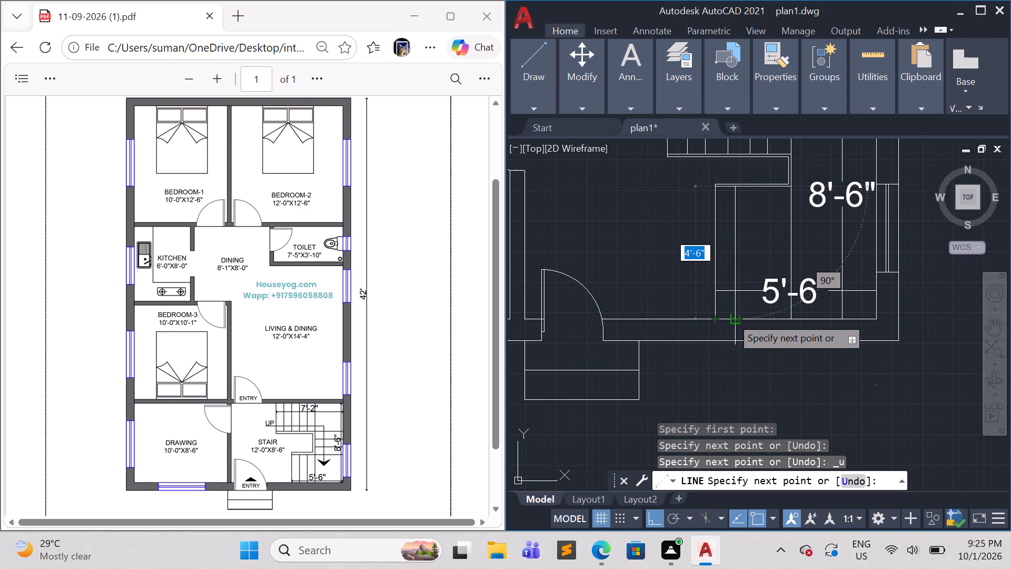
pyautogui.click(731, 317)
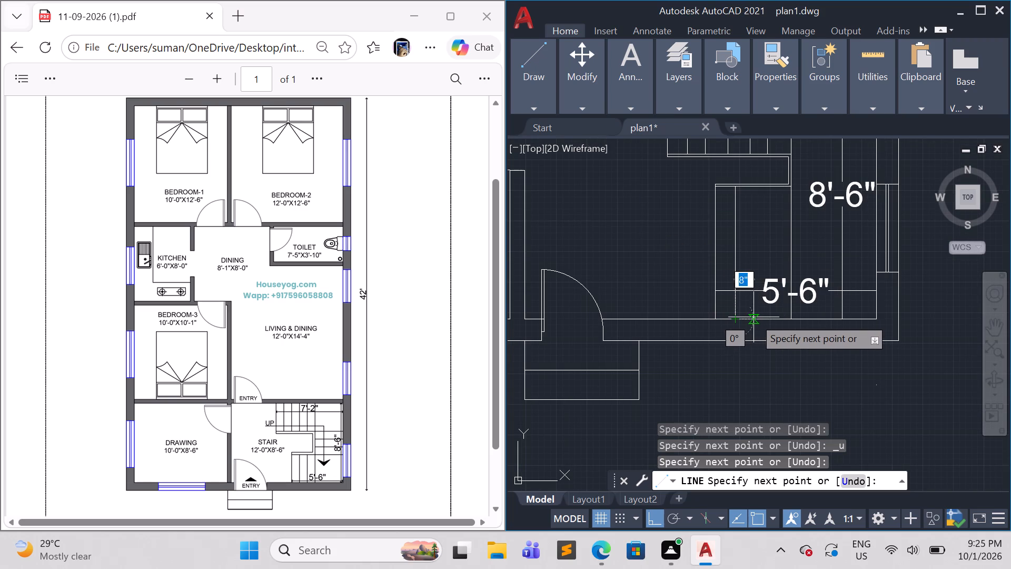
pyautogui.click(754, 317)
pyautogui.click(755, 188)
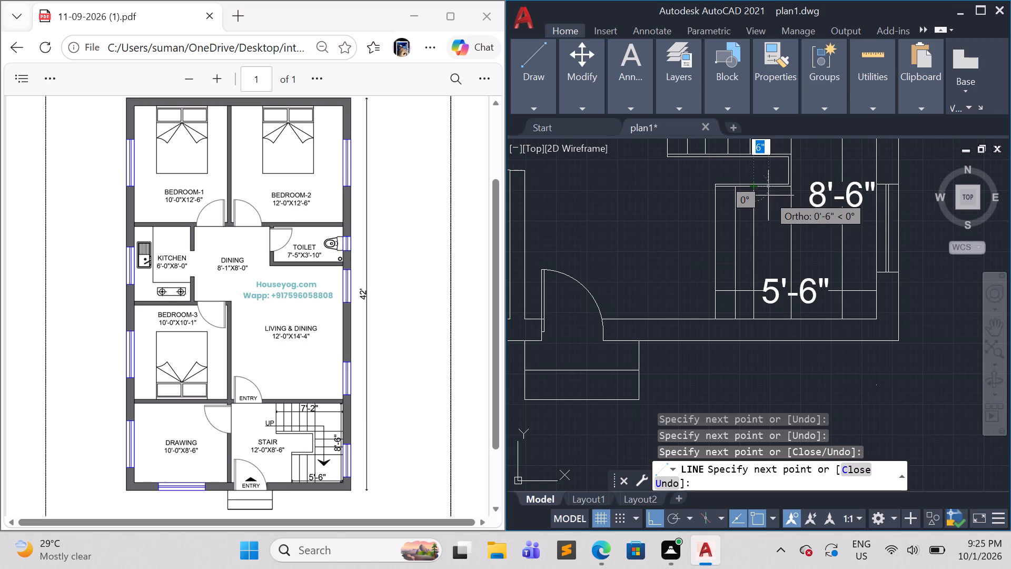
pyautogui.click(774, 188)
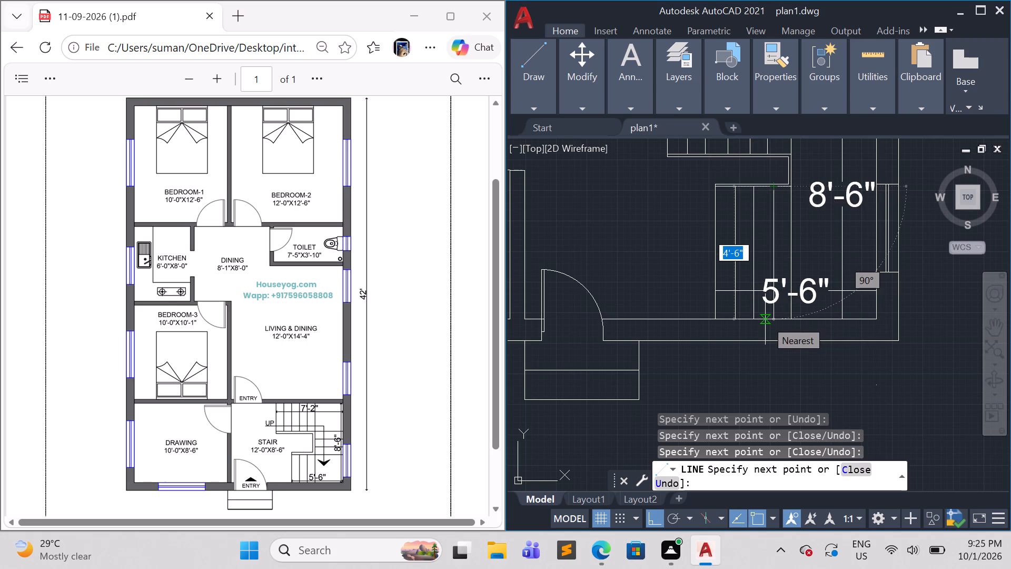
pyautogui.click(765, 319)
pyautogui.hotkey('ctrl', 'z')
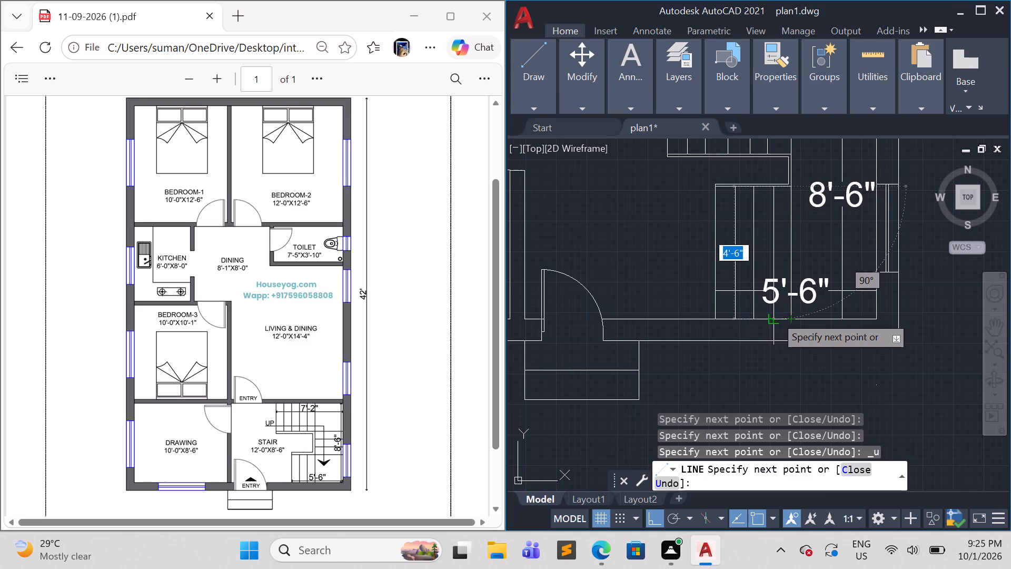
pyautogui.click(774, 318)
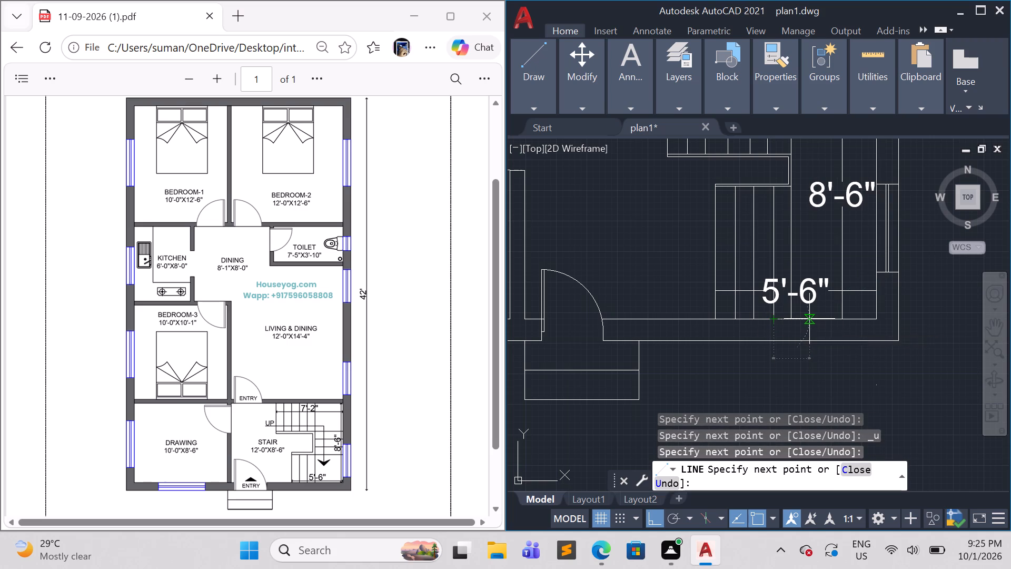
pyautogui.click(809, 319)
pyautogui.scroll(-1, 806, 200)
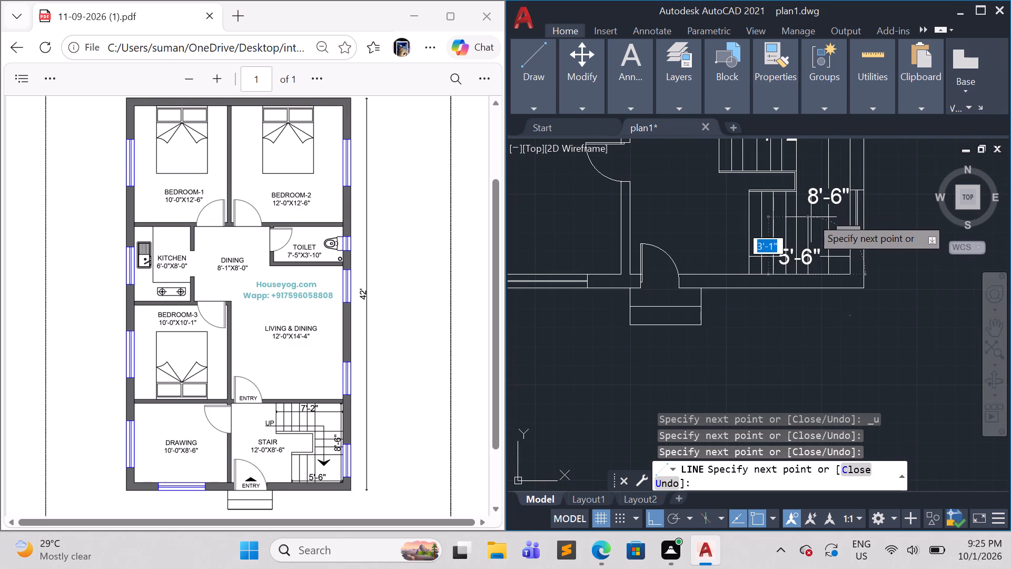
pyautogui.press('Escape')
# Draw a horizontal line across the landing from the middle of the stairwell's east end to the east wall's inner line.
pyautogui.moveTo(817, 237); pyautogui.dragTo(814, 241, button='middle')
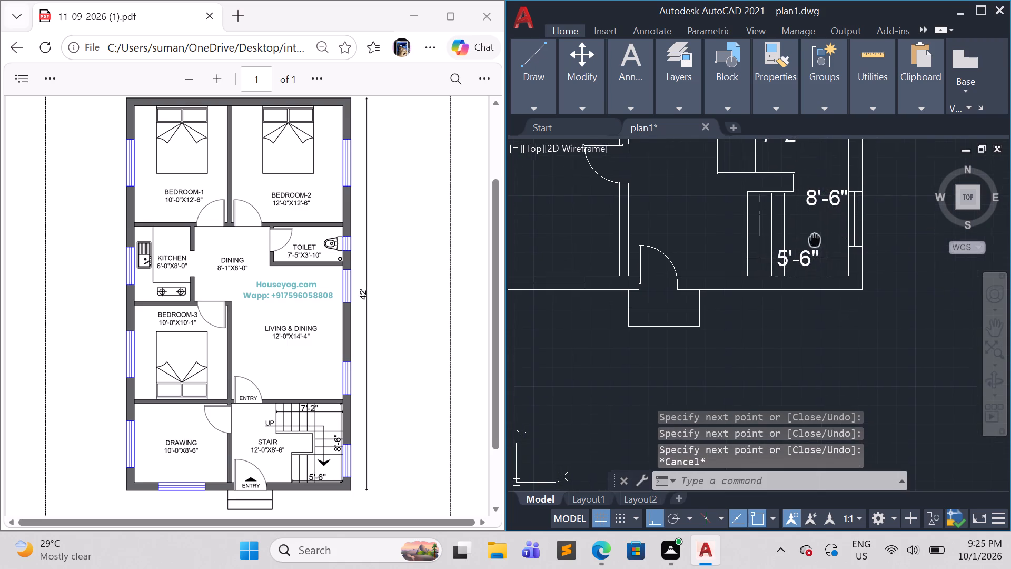
pyautogui.moveTo(814, 241); pyautogui.dragTo(788, 318, button='middle')
pyautogui.scroll(1, 777, 316)
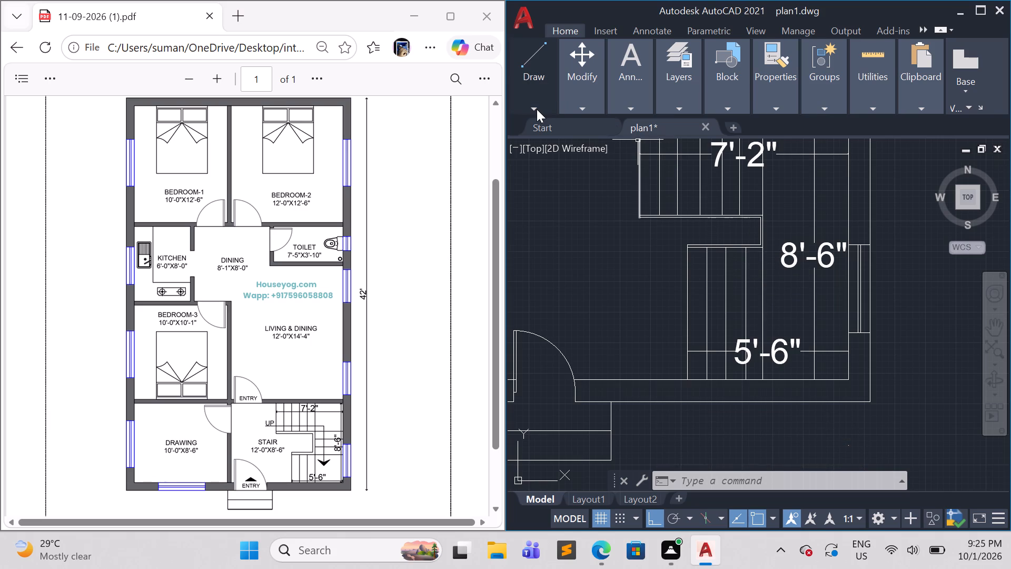
pyautogui.press('l')
pyautogui.press('Return')
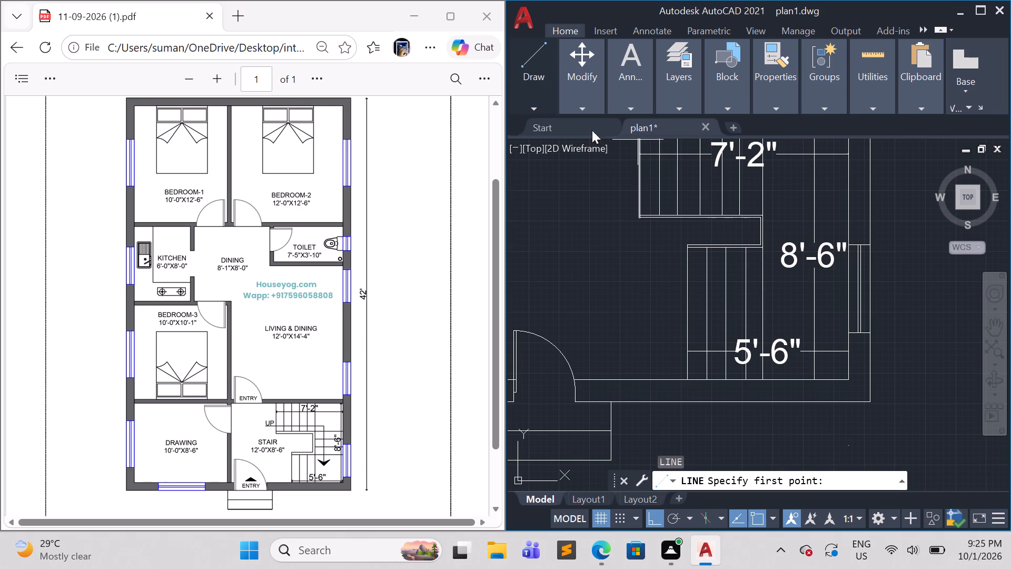
pyautogui.click(763, 232)
pyautogui.click(848, 229)
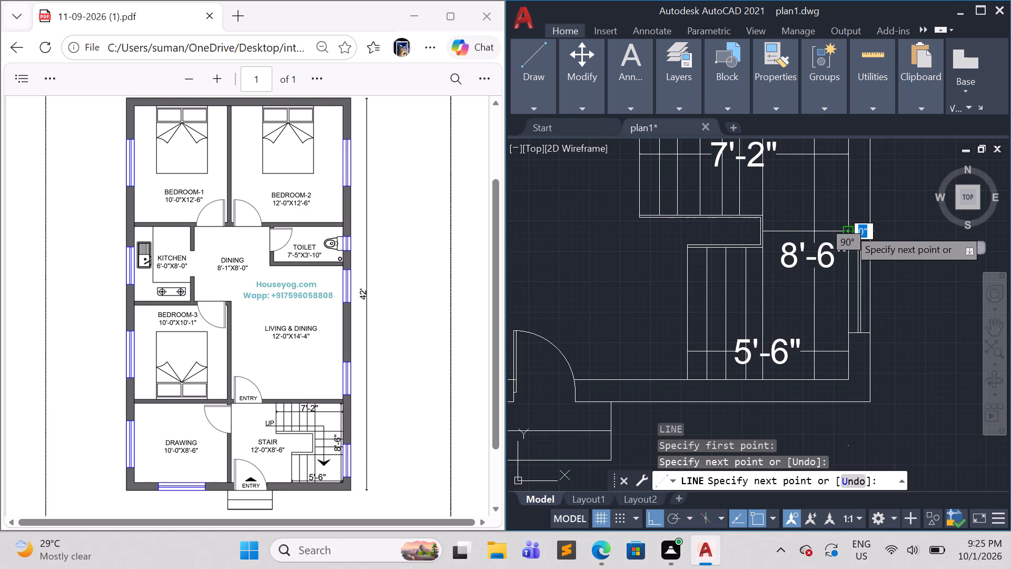
pyautogui.press('Escape')
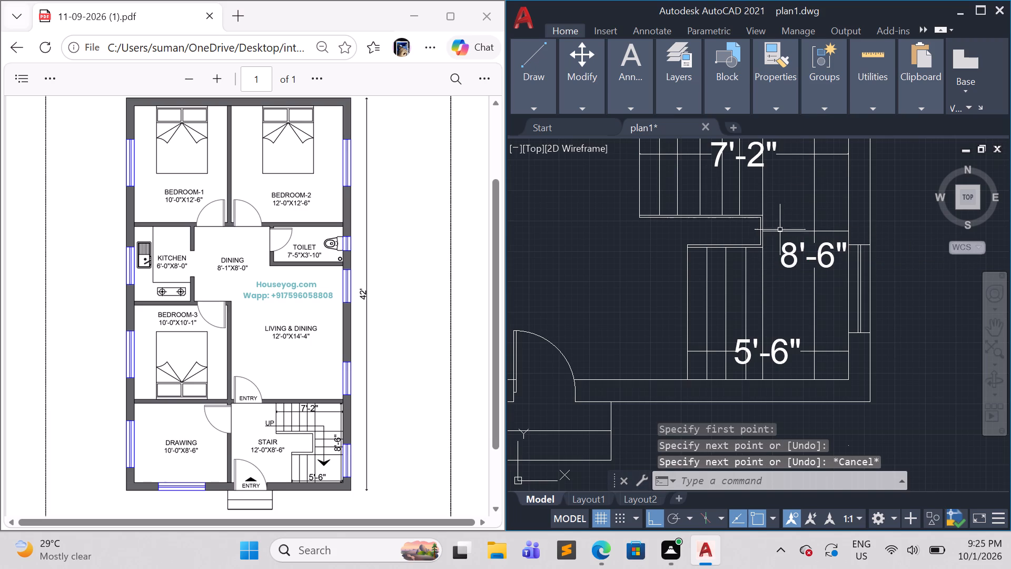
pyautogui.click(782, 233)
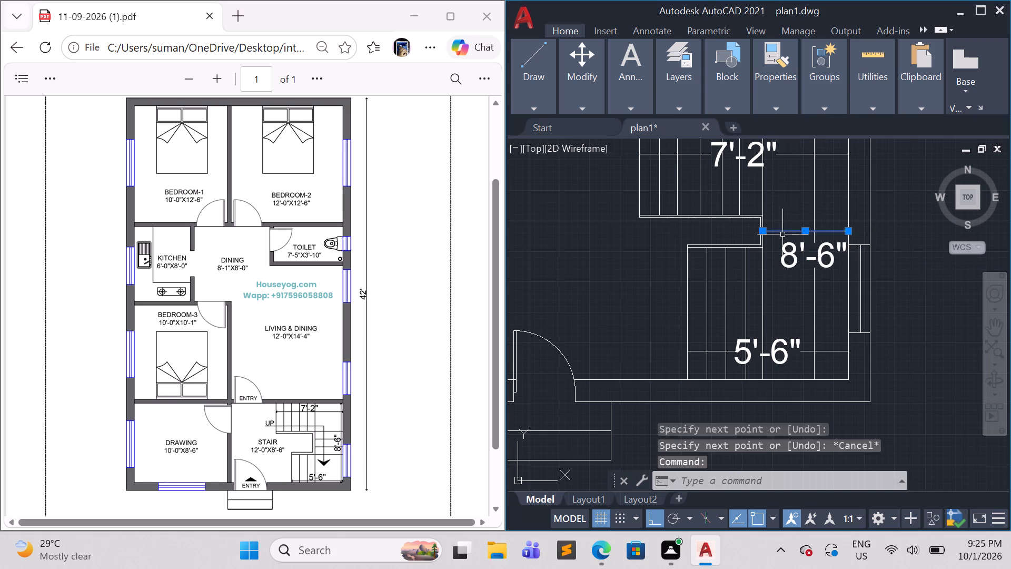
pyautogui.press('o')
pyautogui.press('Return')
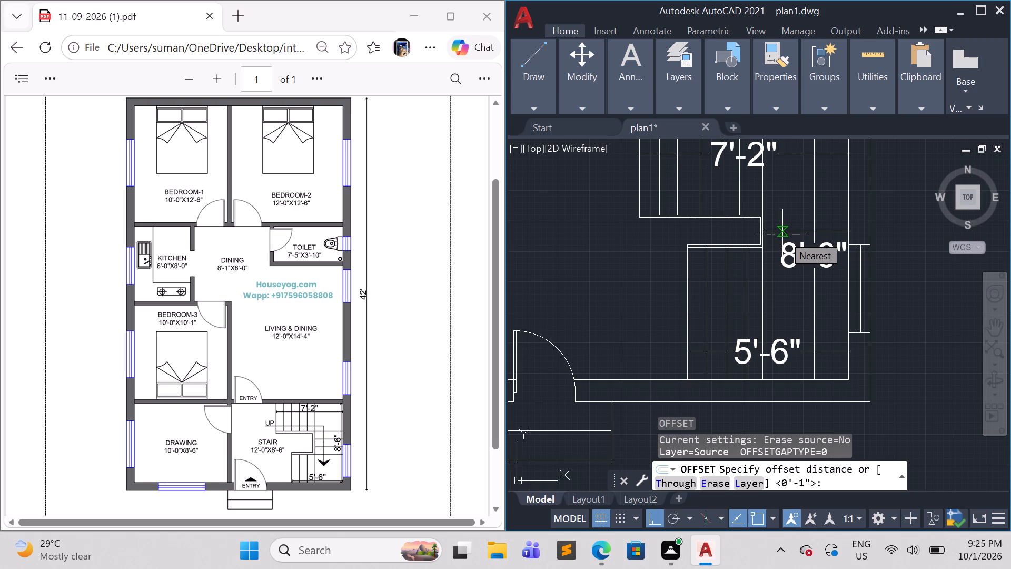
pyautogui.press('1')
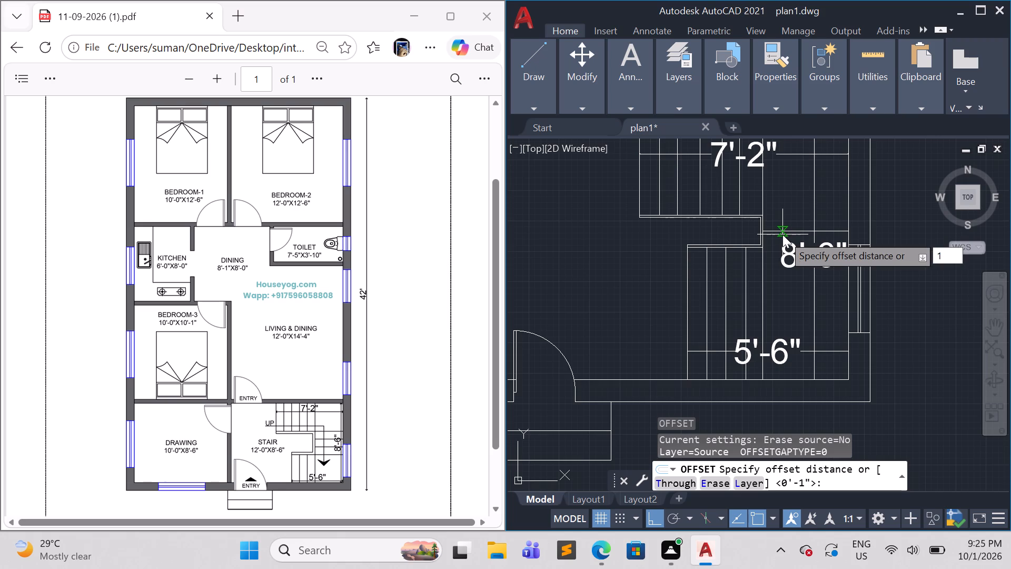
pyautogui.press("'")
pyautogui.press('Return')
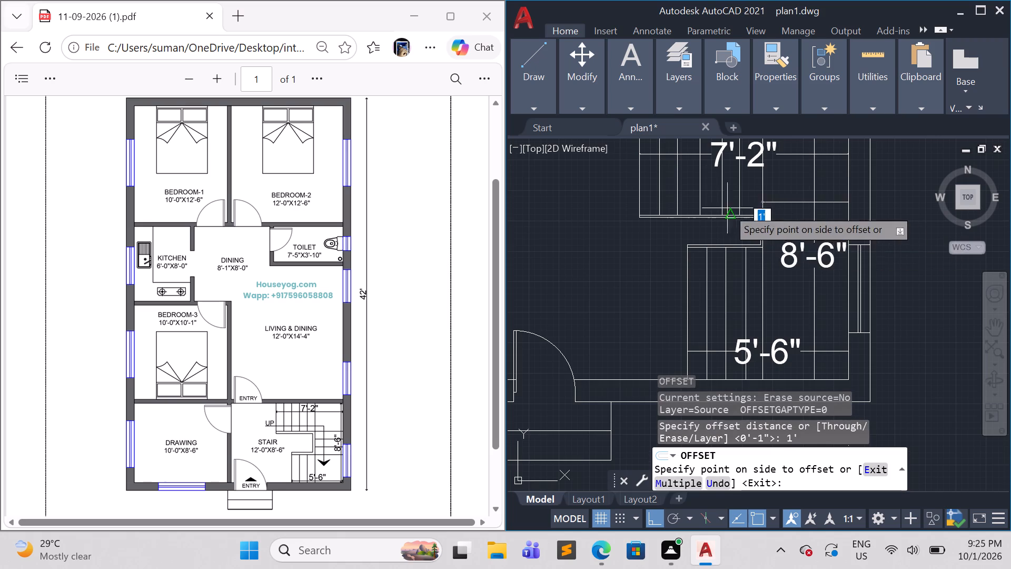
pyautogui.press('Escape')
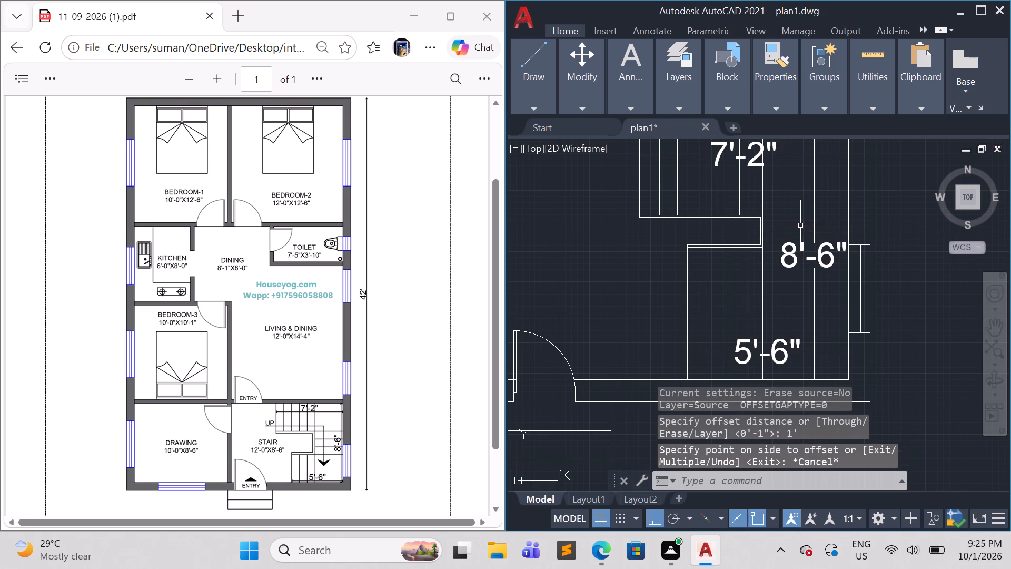
# Copy the landing's horizontal line twice along the east wall, about 4" to the north and about 6" to the south.
pyautogui.click(787, 230)
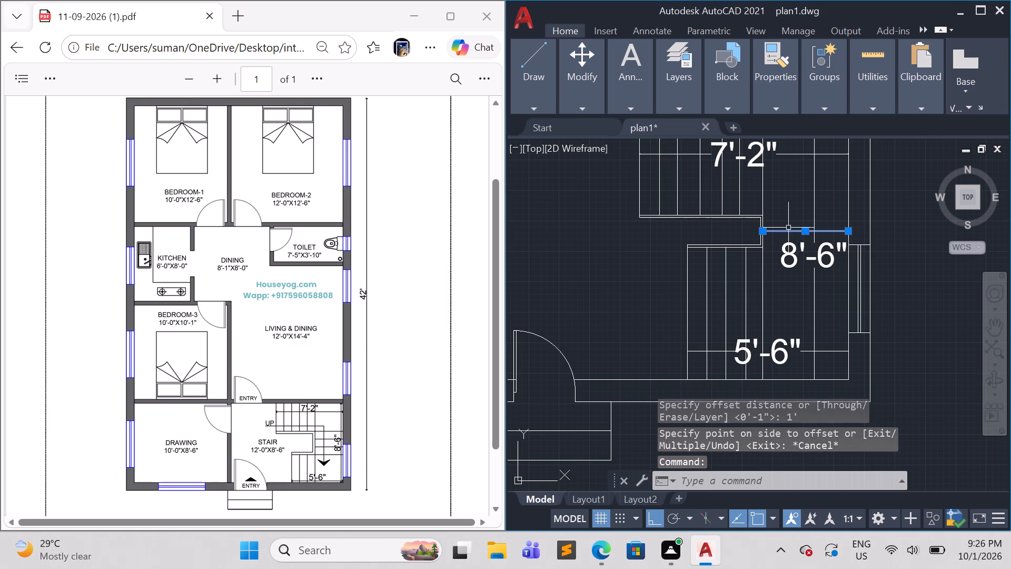
pyautogui.write('co')
pyautogui.press('Return')
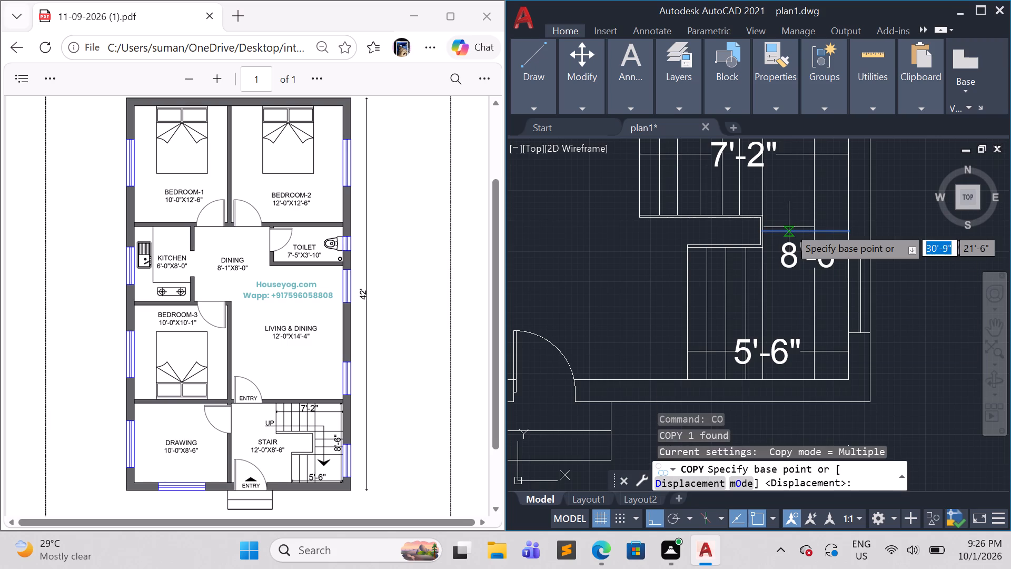
pyautogui.click(850, 233)
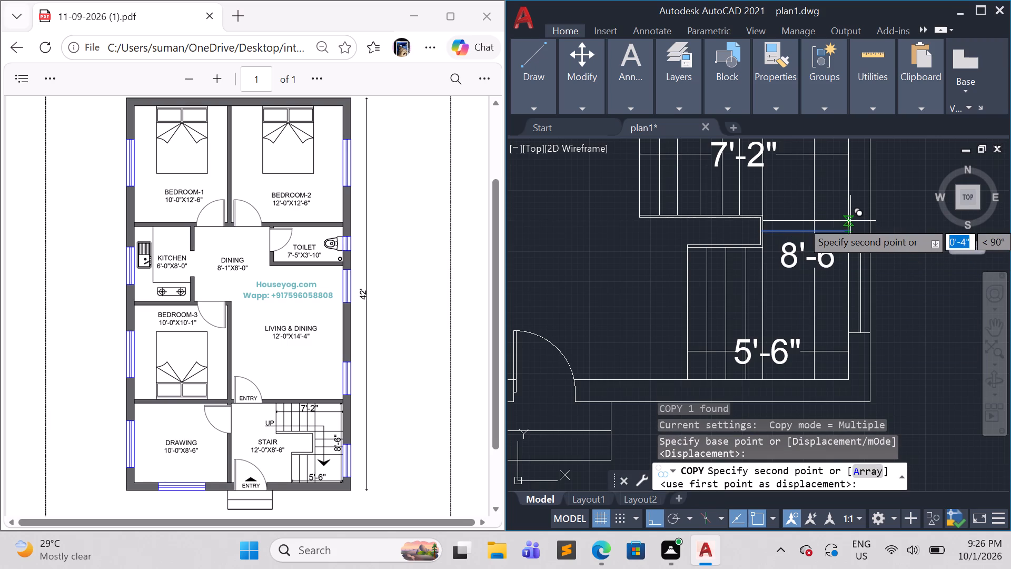
pyautogui.click(848, 222)
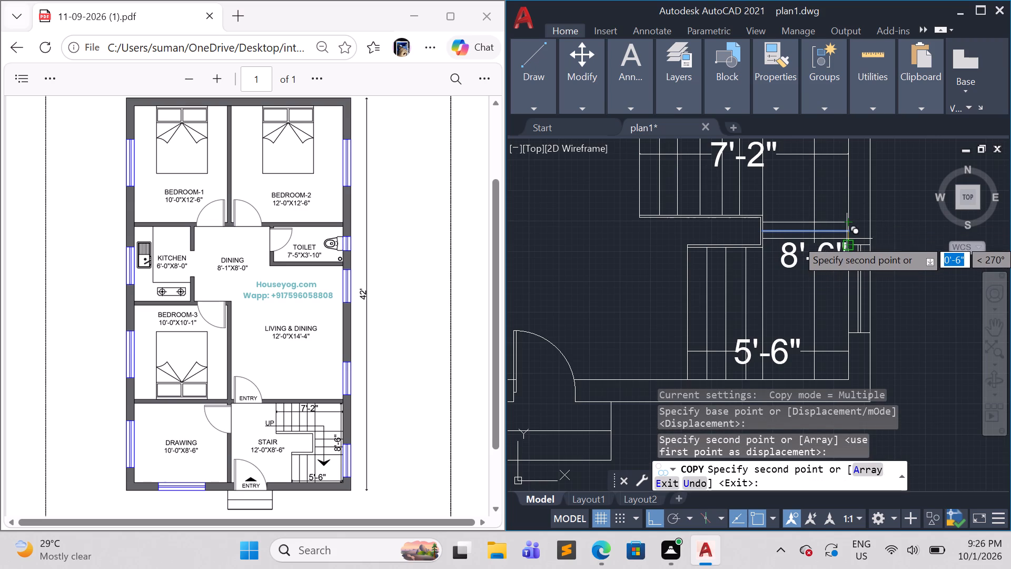
pyautogui.click(847, 239)
pyautogui.press('Escape')
pyautogui.scroll(-1, 908, 249)
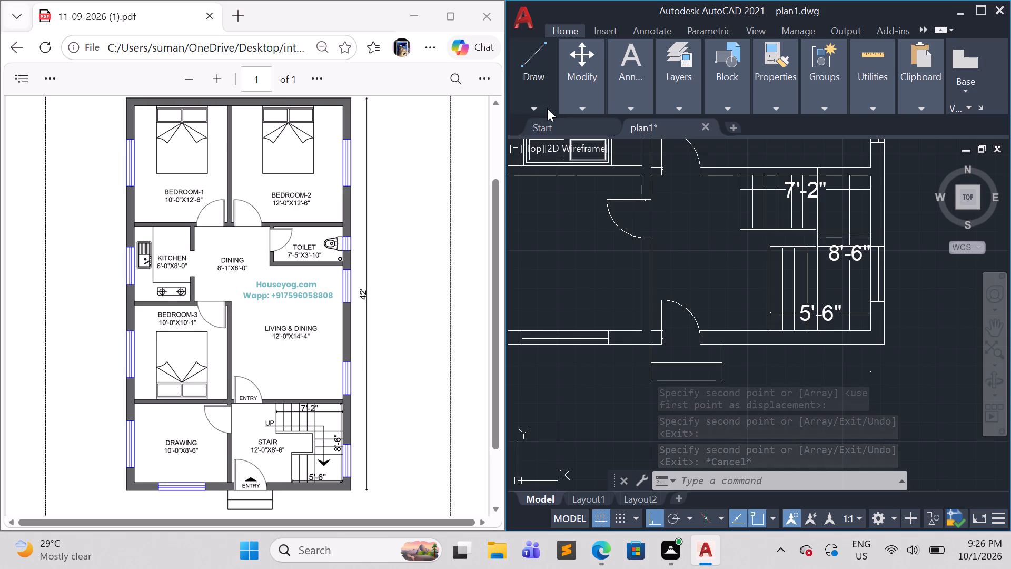
# Draw the stair direction line from west of the upper flight across it, south through the landing, and back west past the lower flight.
pyautogui.click(533, 106)
pyautogui.click(535, 129)
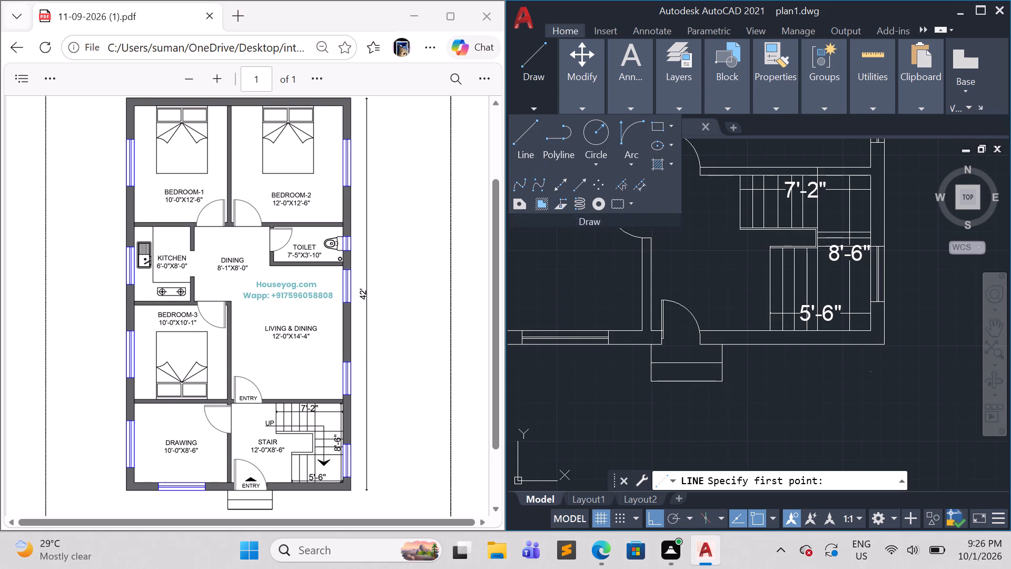
pyautogui.click(712, 208)
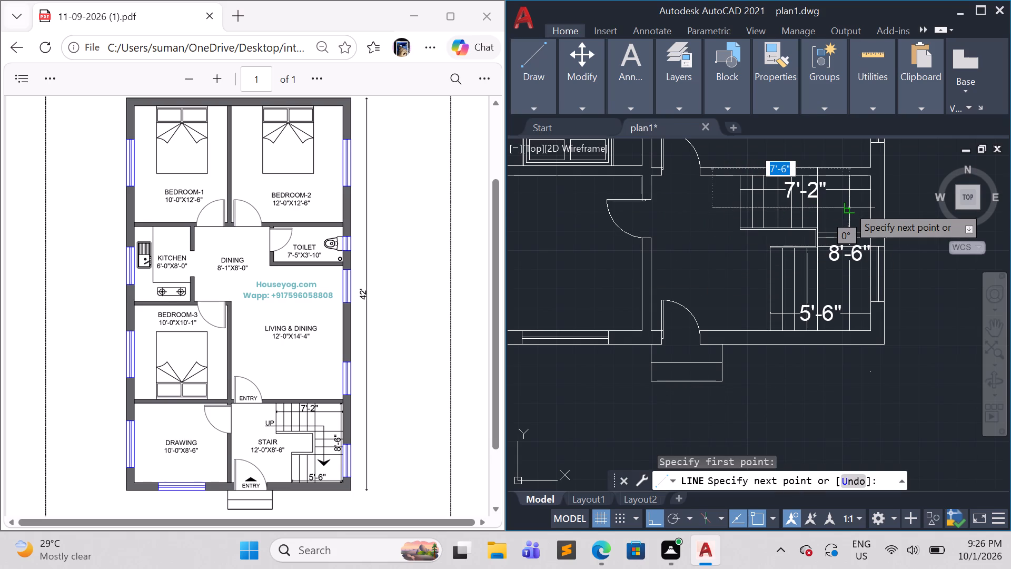
pyautogui.click(858, 206)
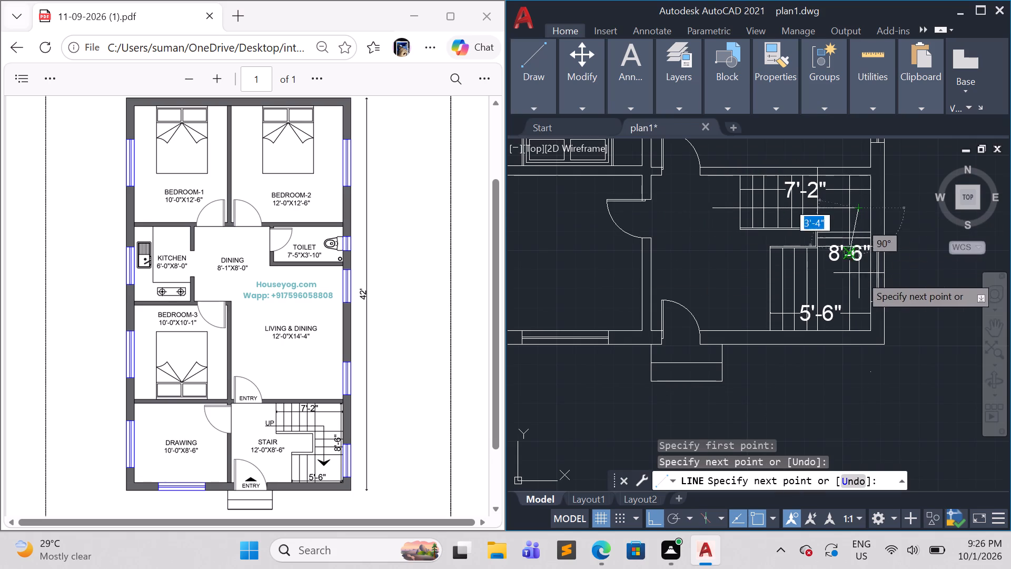
pyautogui.click(860, 297)
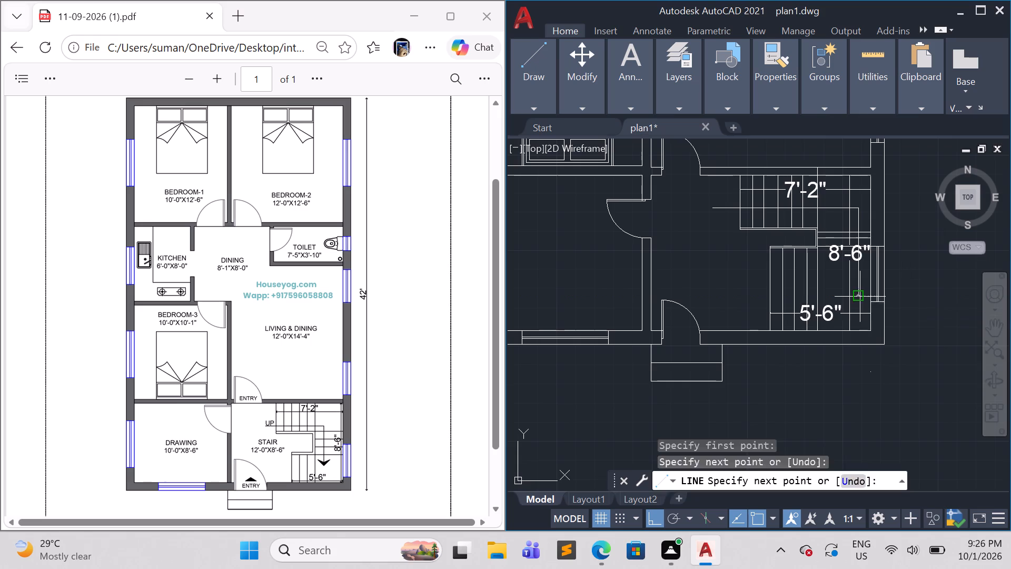
pyautogui.click(752, 297)
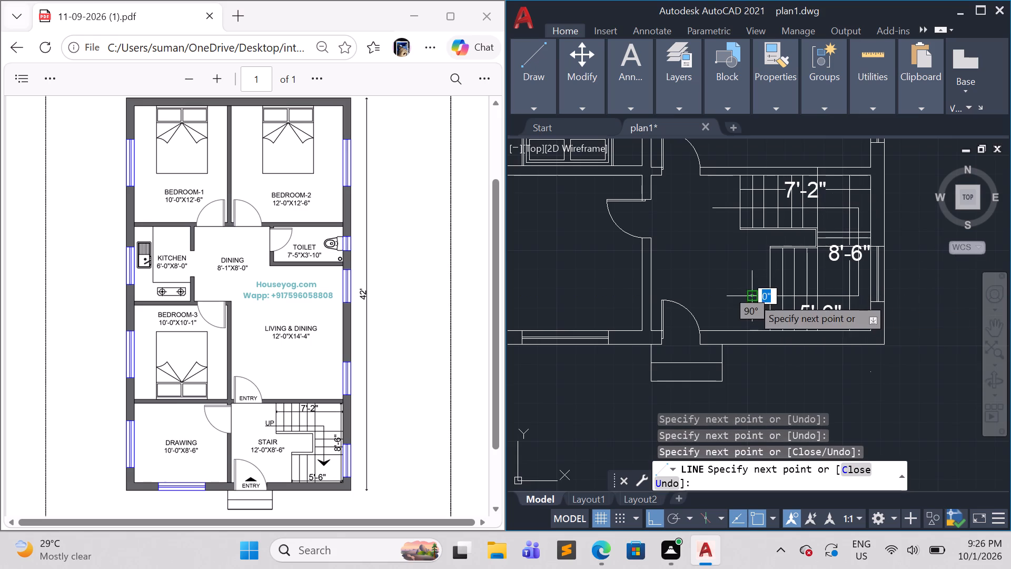
pyautogui.press('Escape')
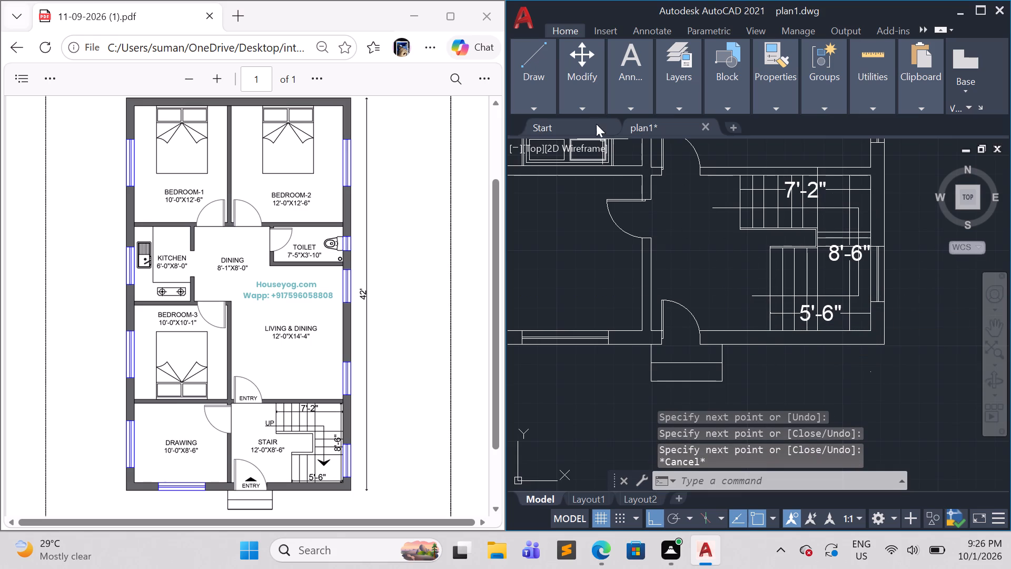
# Add the single-line text "Up" just northwest of the stair direction line's upper west end, with rotation 0.
pyautogui.click(625, 104)
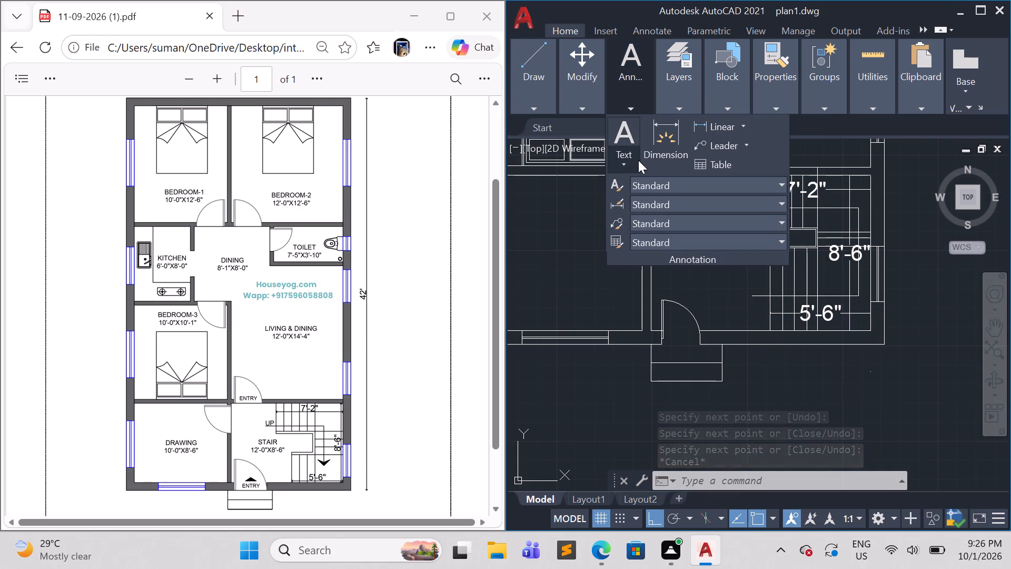
pyautogui.click(625, 164)
pyautogui.click(638, 213)
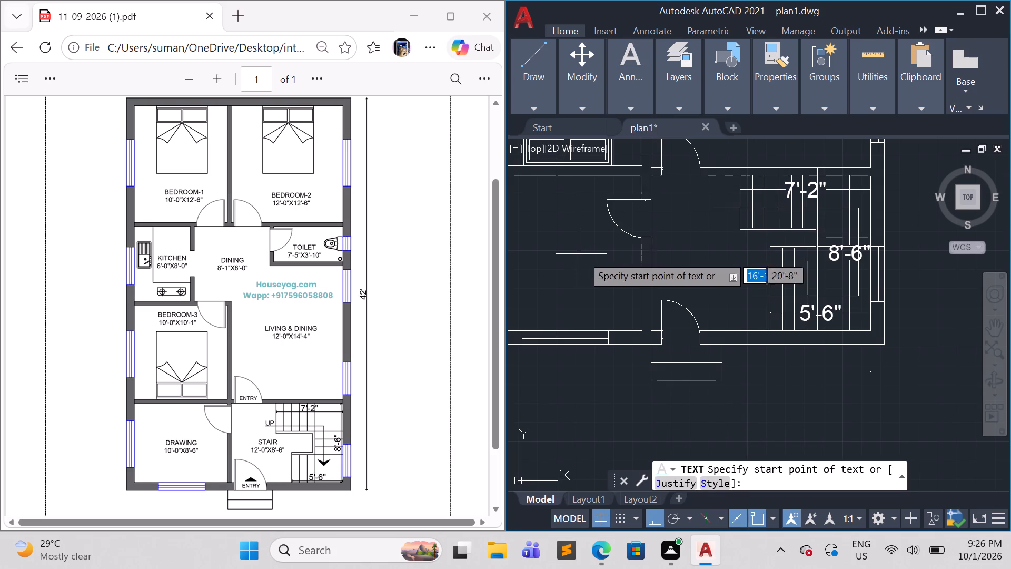
pyautogui.click(682, 197)
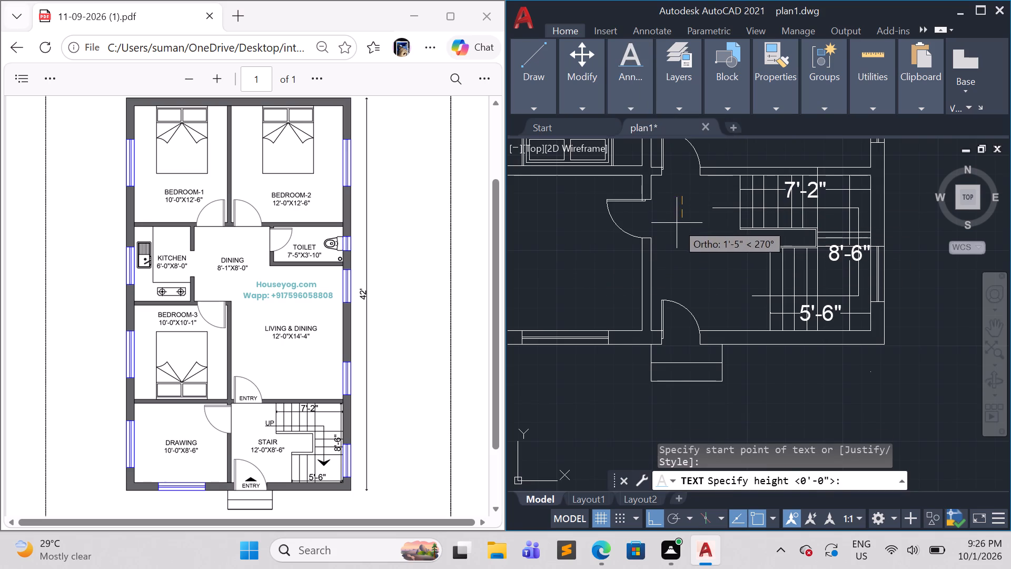
pyautogui.click(677, 223)
pyautogui.press('Return')
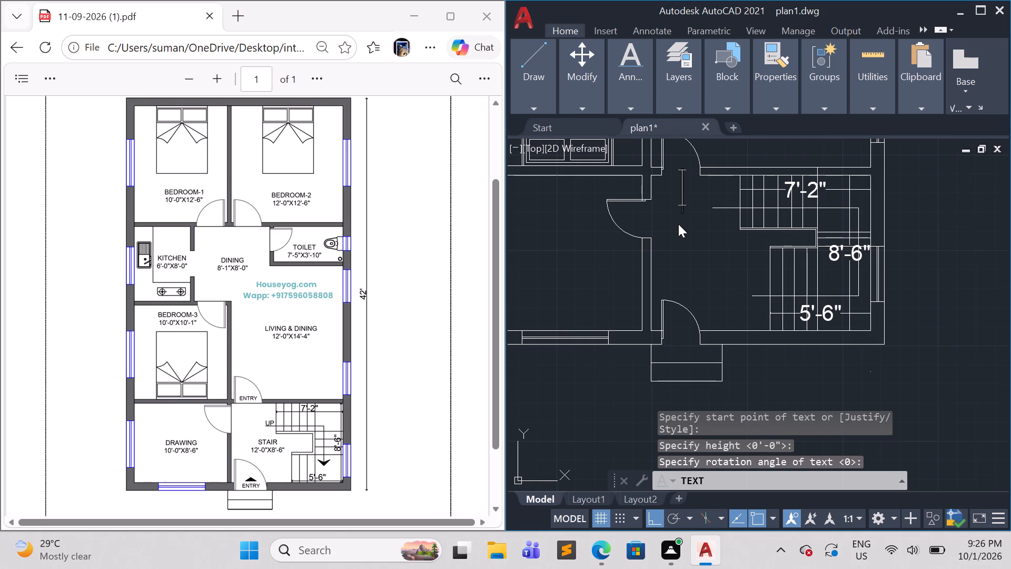
pyautogui.write('up')
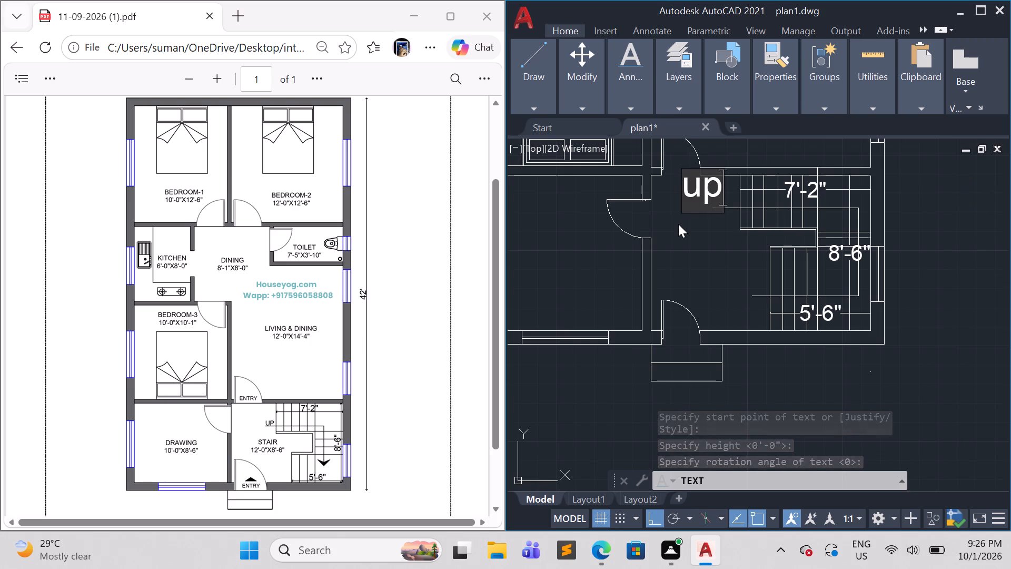
pyautogui.press('BackSpace')
pyautogui.press('BackSpace')
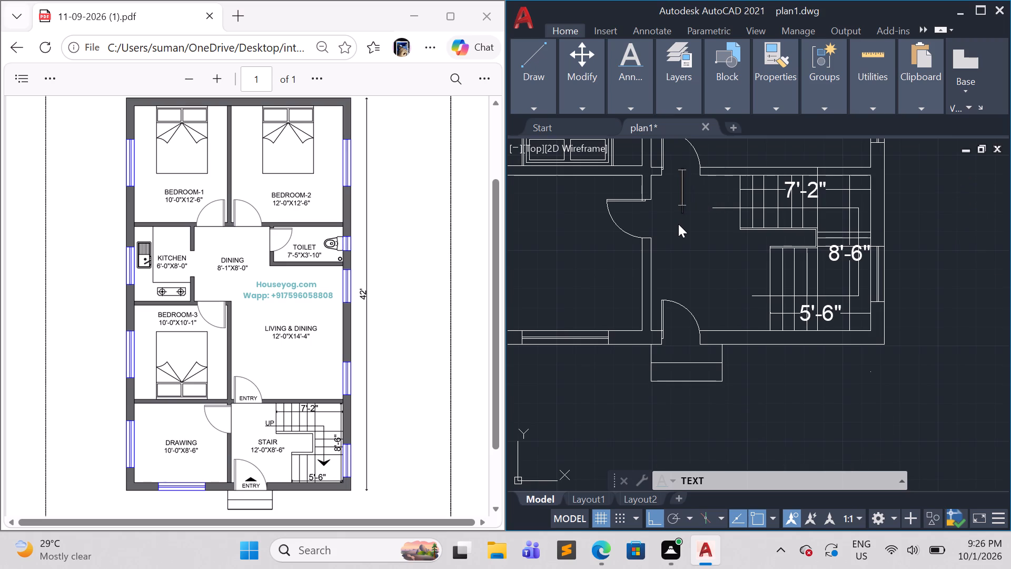
pyautogui.write('Up')
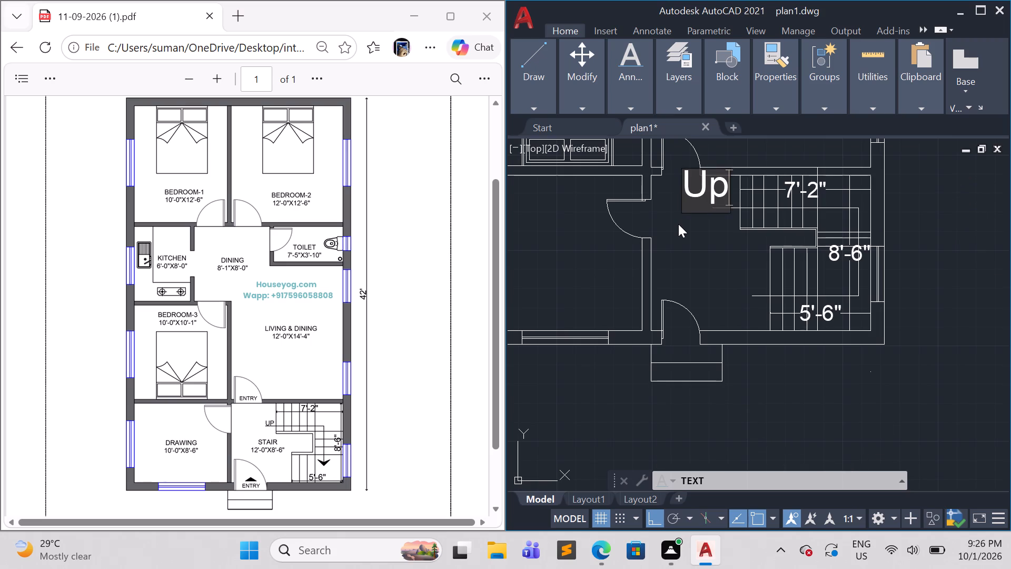
pyautogui.press('Return')
pyautogui.press('Return')
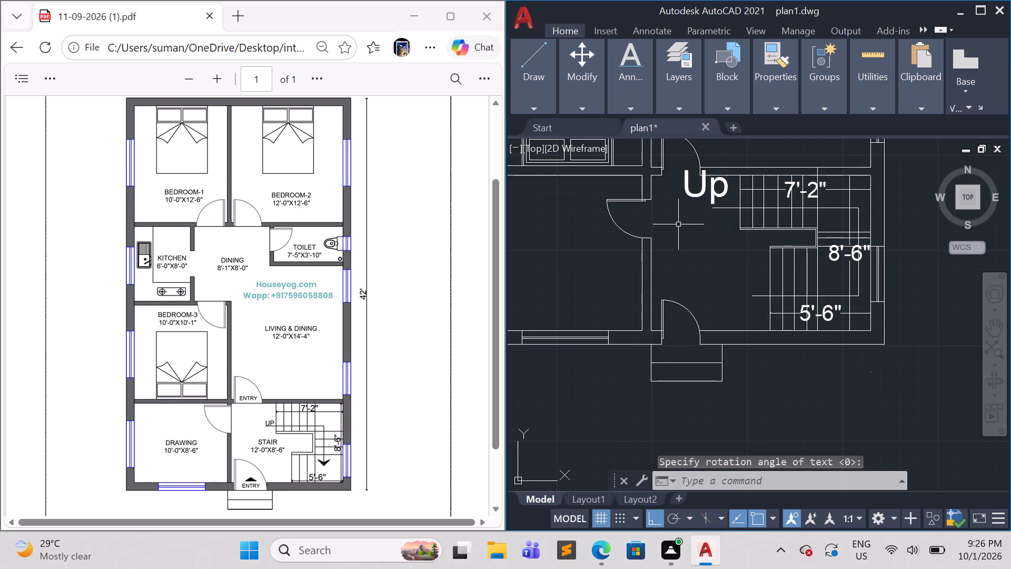
# Scale the "Up" label down about its insertion point to roughly the height of the stair dimension text.
pyautogui.click(695, 197)
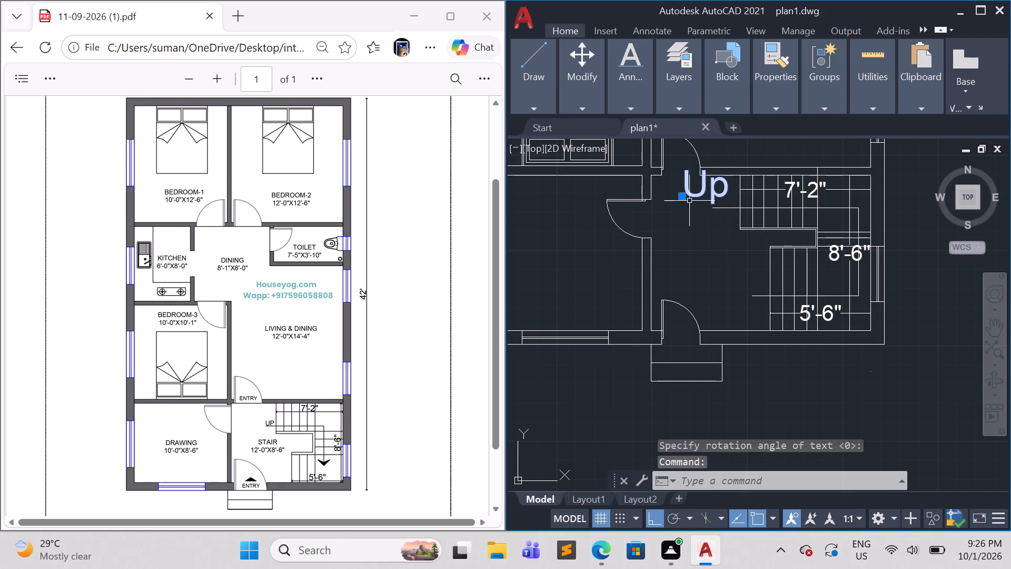
pyautogui.write('sc\\')
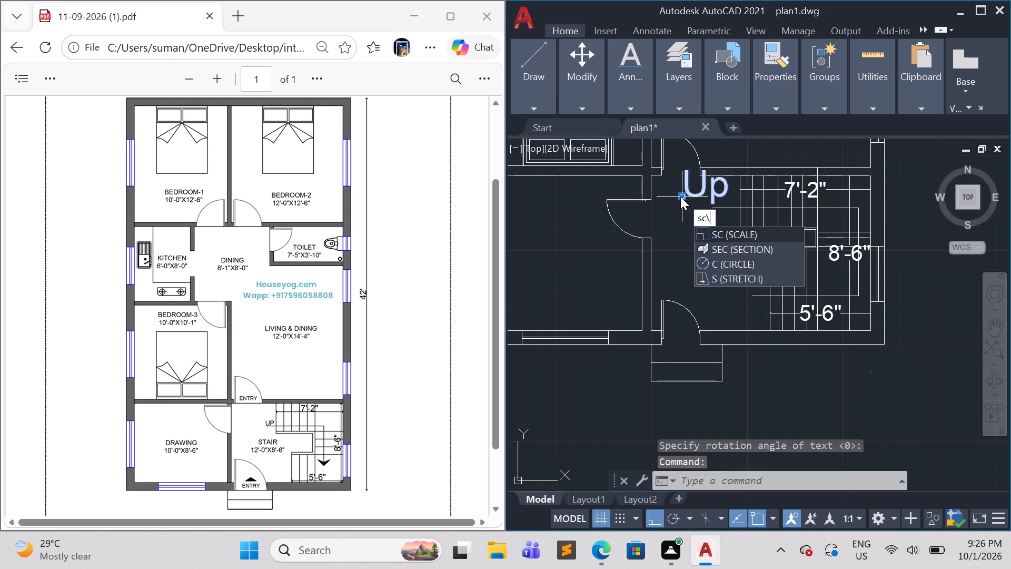
pyautogui.press('BackSpace')
pyautogui.press('Return')
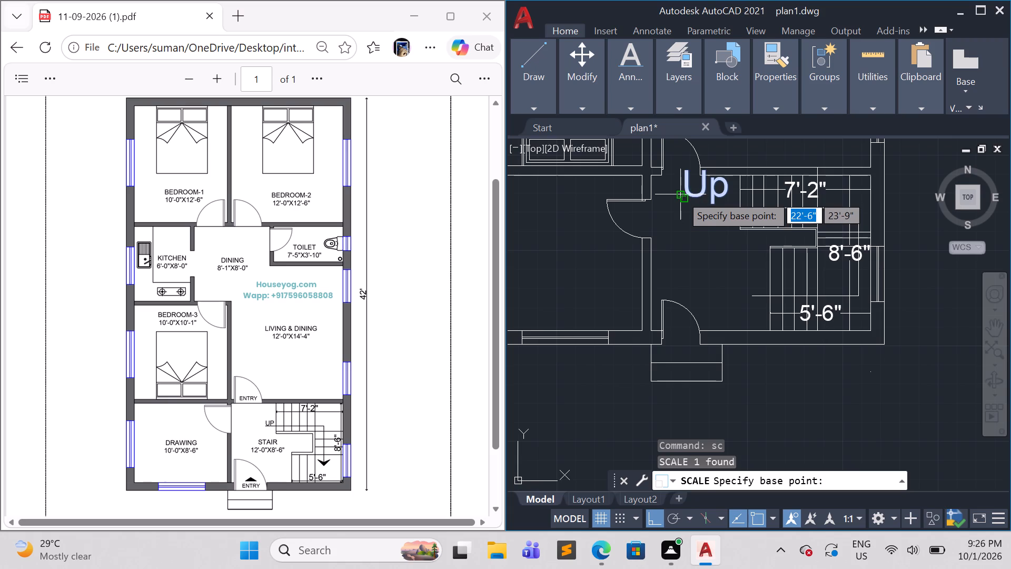
pyautogui.click(680, 195)
pyautogui.click(693, 194)
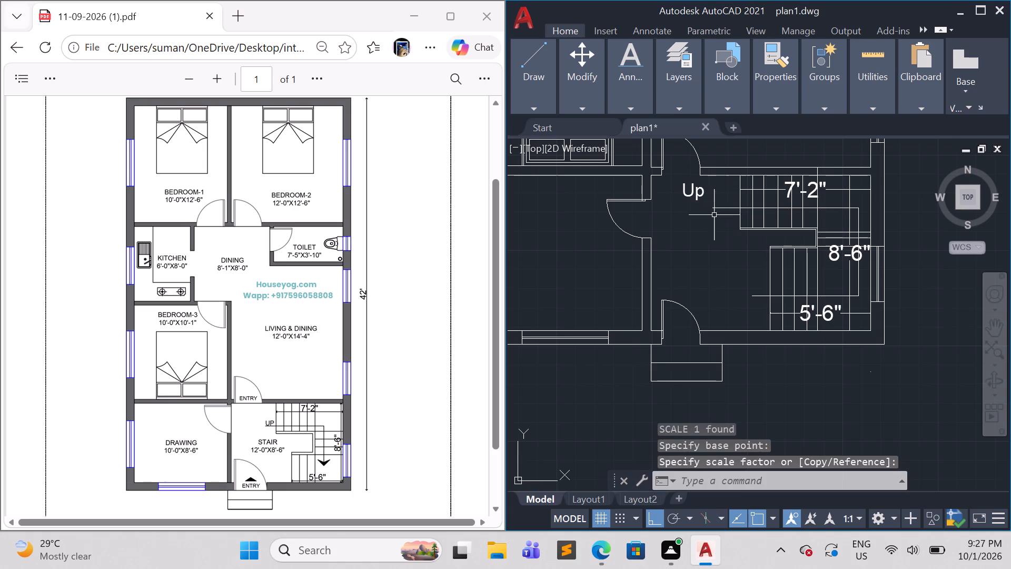
# Move the "Up" label straight south so it sits level with the west end of the upper flight's direction line.
pyautogui.click(707, 202)
pyautogui.click(686, 187)
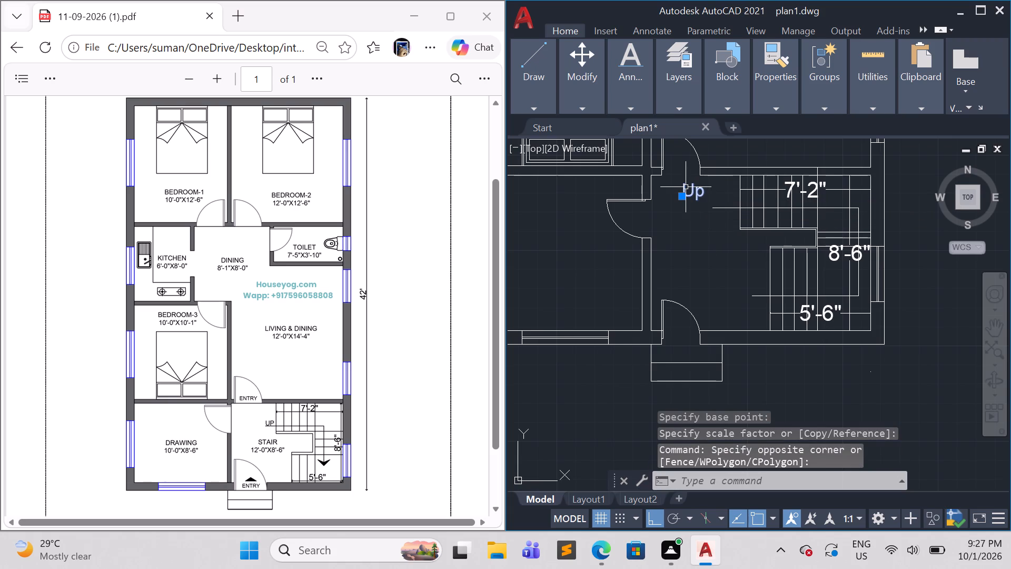
pyautogui.write('co')
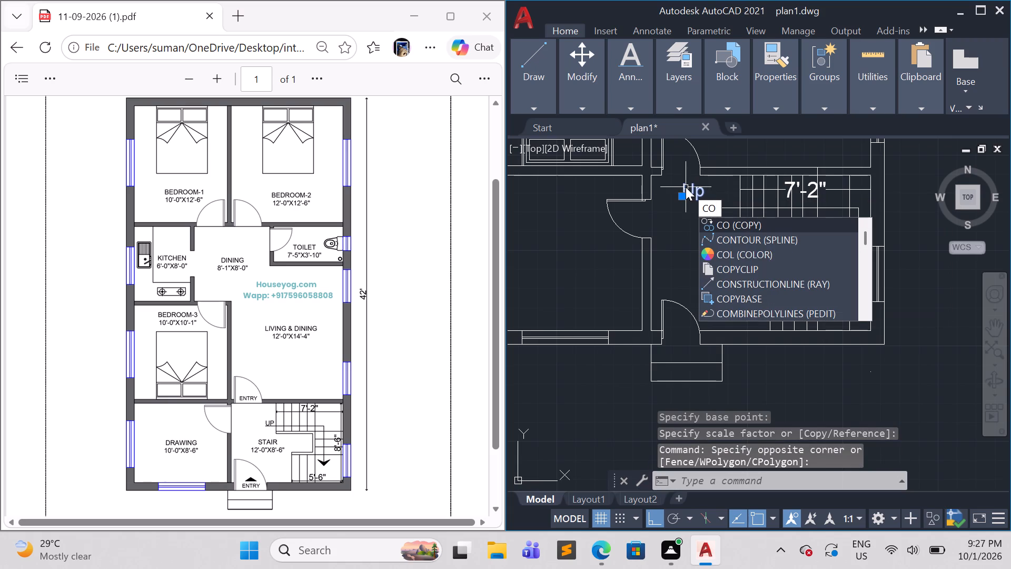
pyautogui.press('BackSpace')
pyautogui.press('BackSpace')
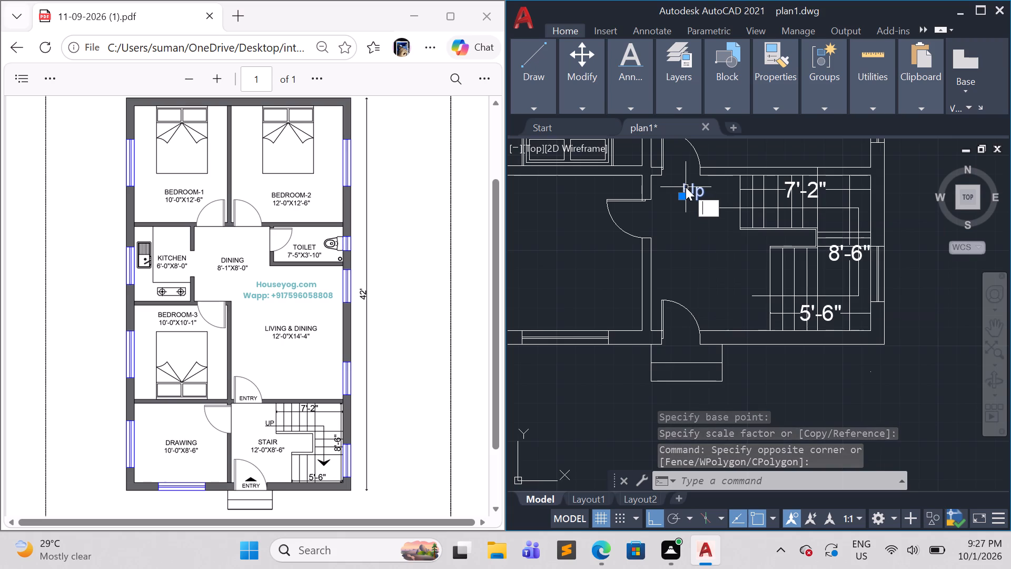
pyautogui.press('m')
pyautogui.press('Return')
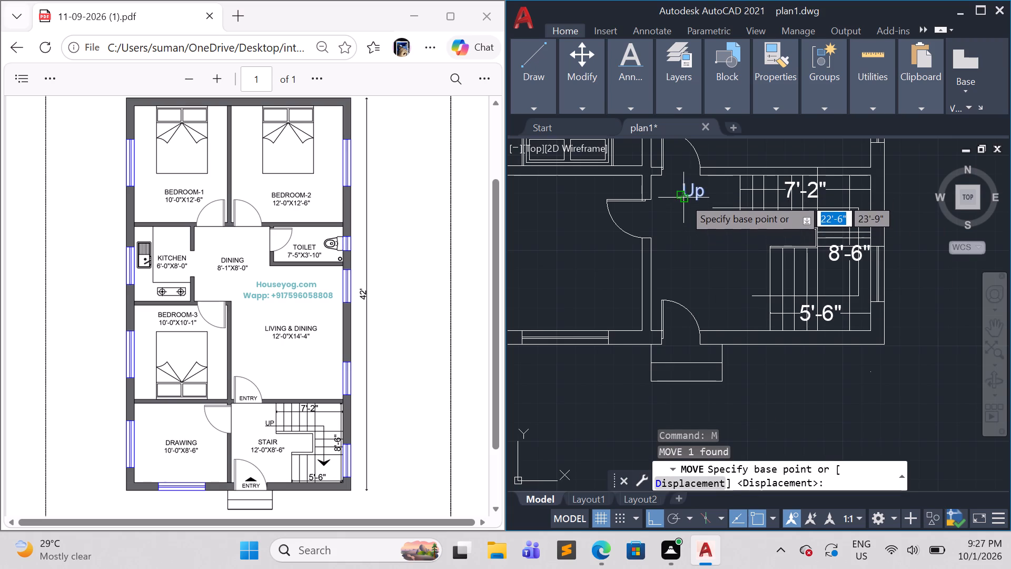
pyautogui.click(683, 198)
pyautogui.scroll(2, 683, 209)
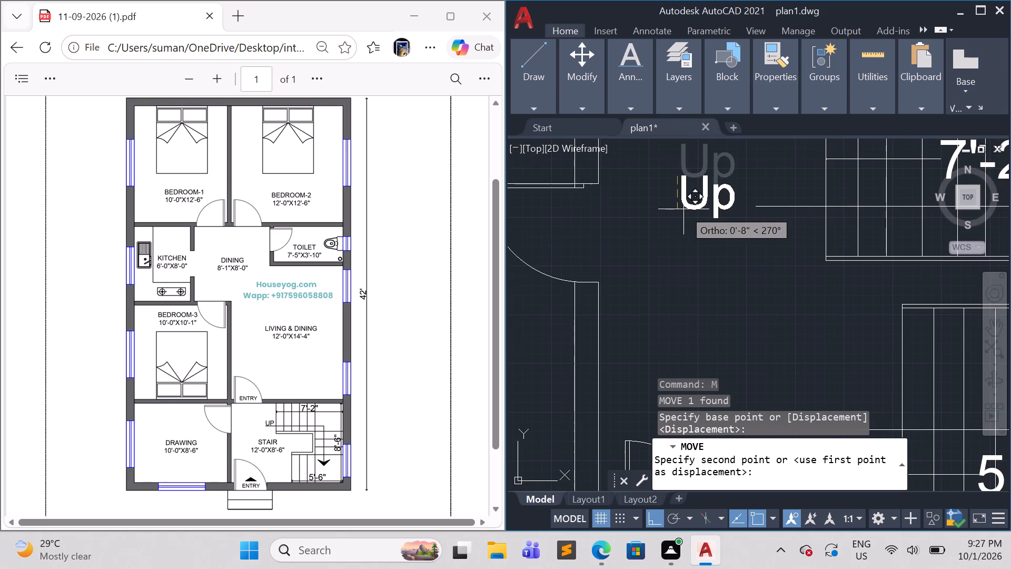
pyautogui.click(682, 219)
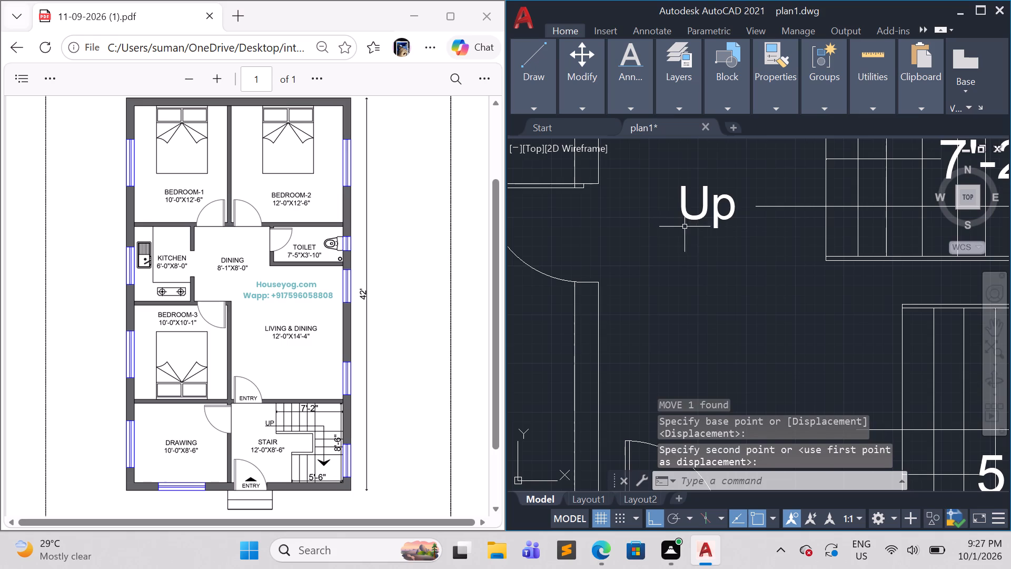
pyautogui.press('Escape')
pyautogui.scroll(-3, 724, 284)
pyautogui.scroll(1, 729, 302)
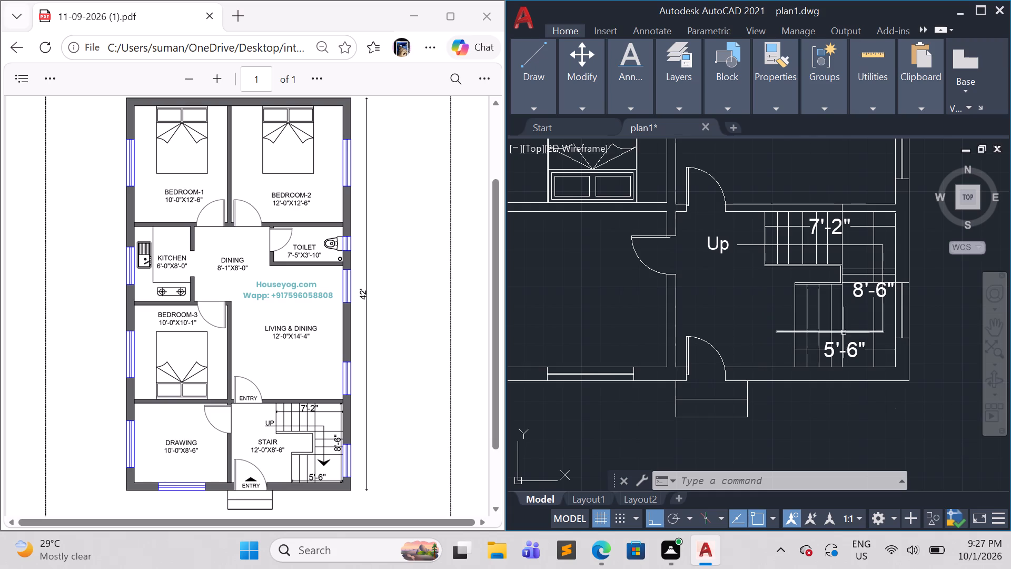
# Erase the horizontal segment of the stair direction line that runs west across the lower flight.
pyautogui.click(860, 332)
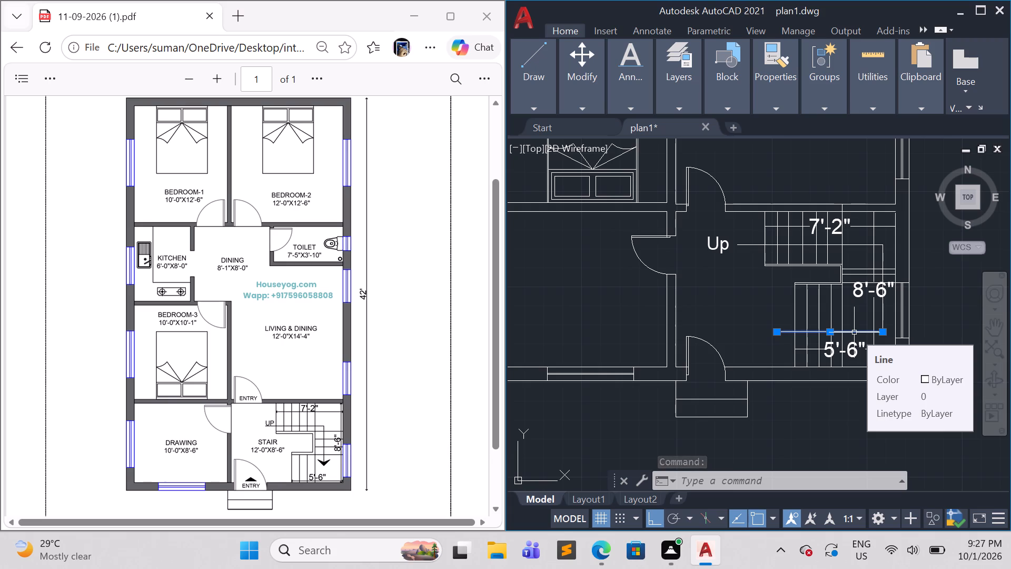
pyautogui.press('e')
pyautogui.press('Return')
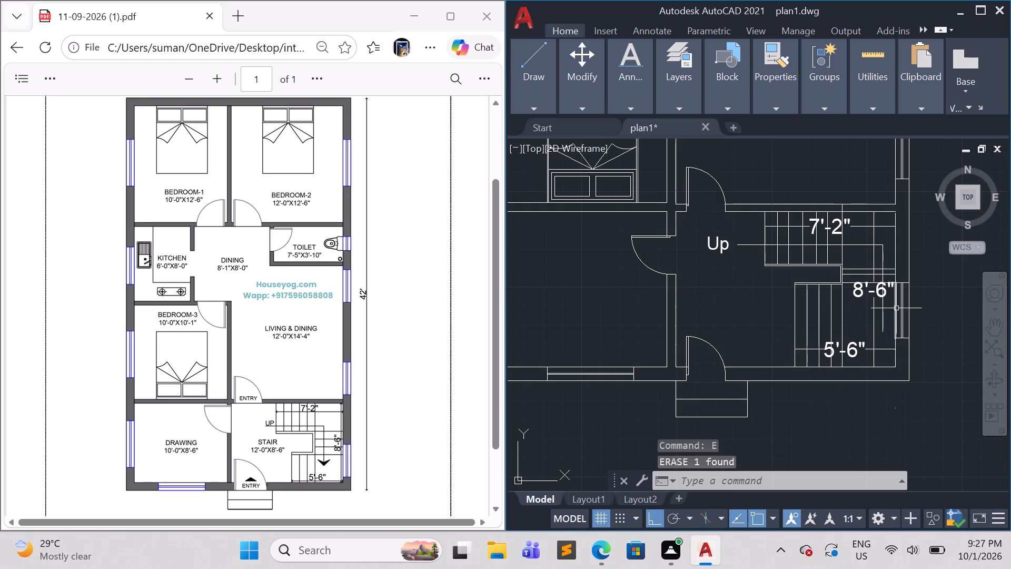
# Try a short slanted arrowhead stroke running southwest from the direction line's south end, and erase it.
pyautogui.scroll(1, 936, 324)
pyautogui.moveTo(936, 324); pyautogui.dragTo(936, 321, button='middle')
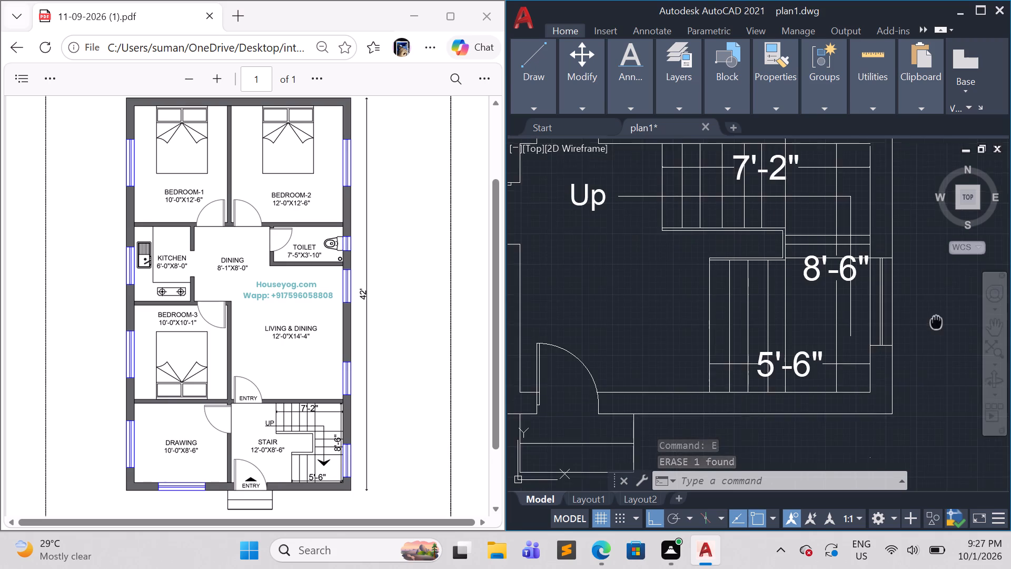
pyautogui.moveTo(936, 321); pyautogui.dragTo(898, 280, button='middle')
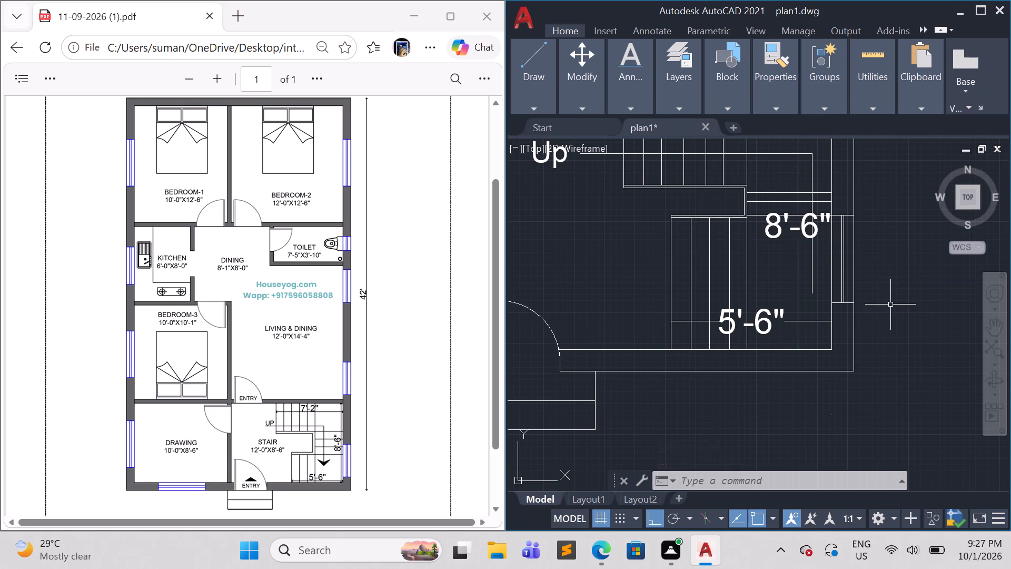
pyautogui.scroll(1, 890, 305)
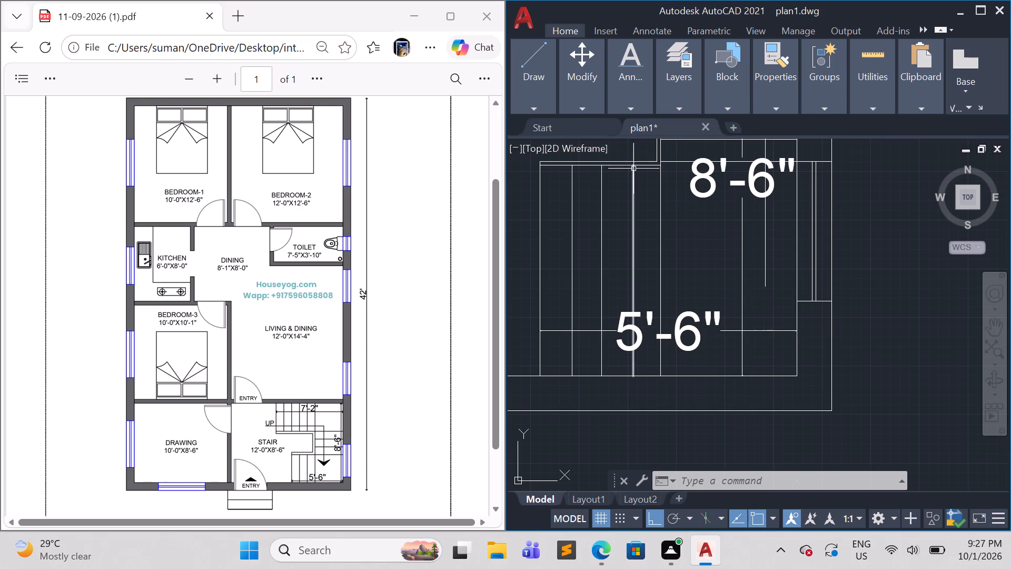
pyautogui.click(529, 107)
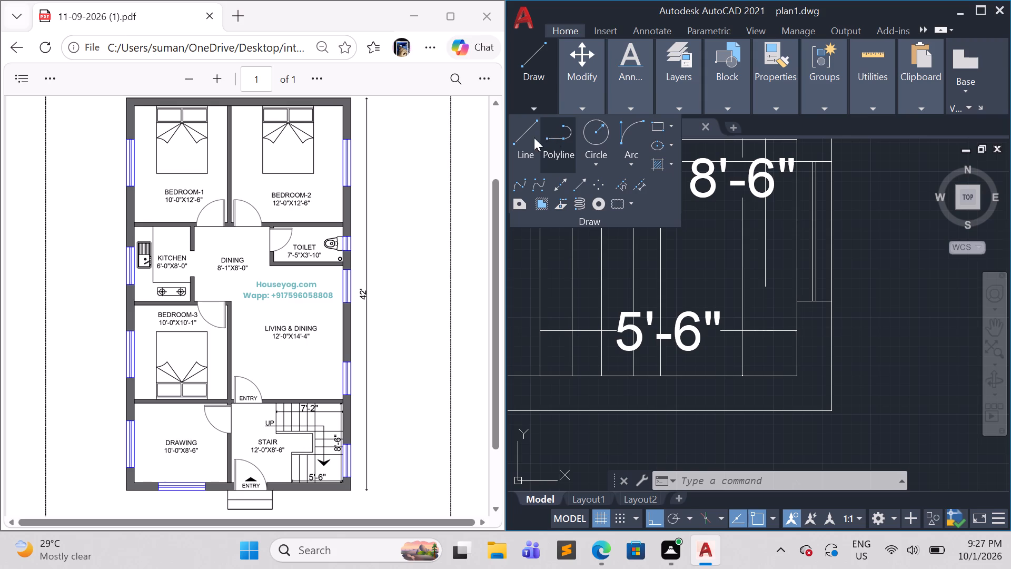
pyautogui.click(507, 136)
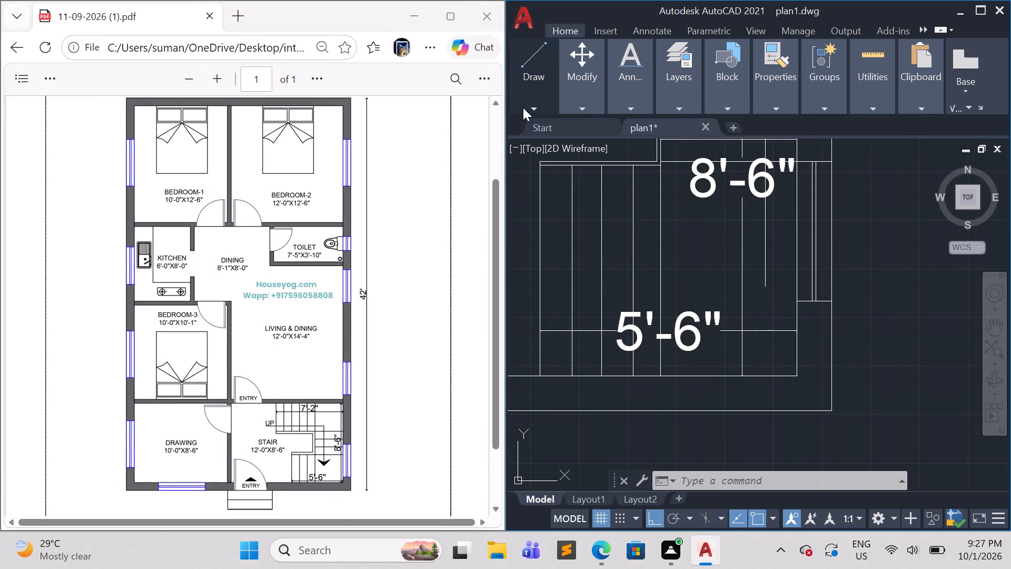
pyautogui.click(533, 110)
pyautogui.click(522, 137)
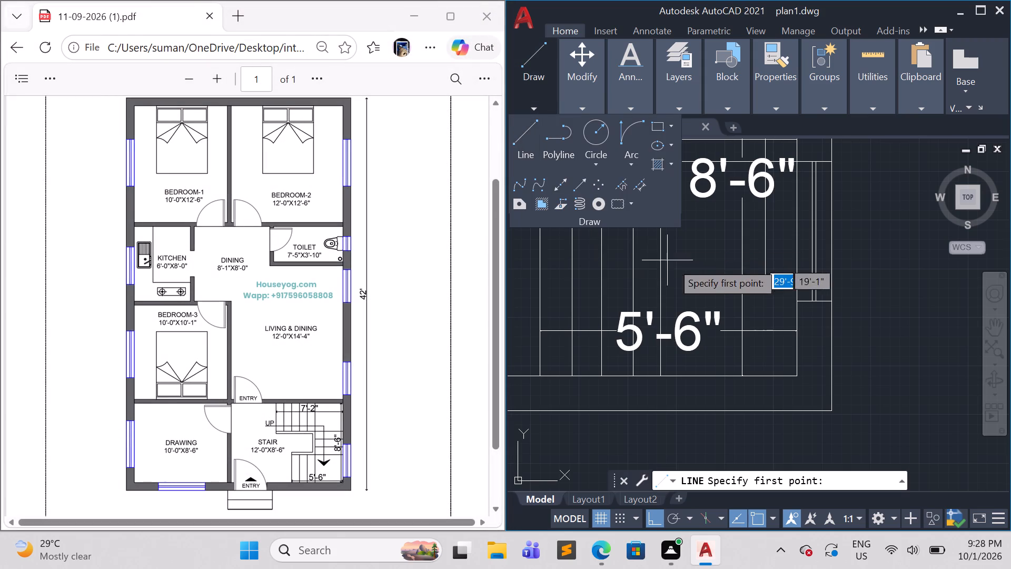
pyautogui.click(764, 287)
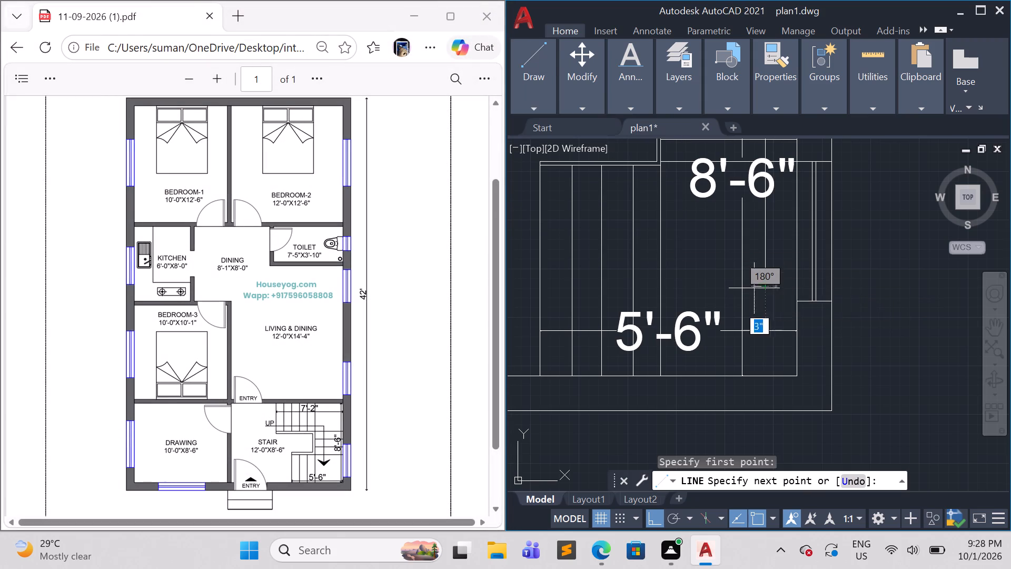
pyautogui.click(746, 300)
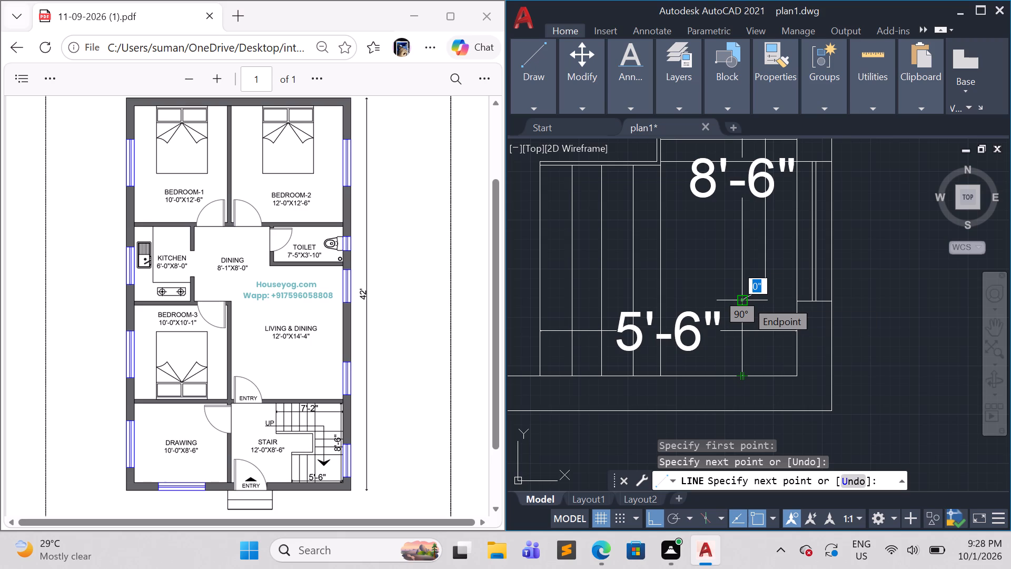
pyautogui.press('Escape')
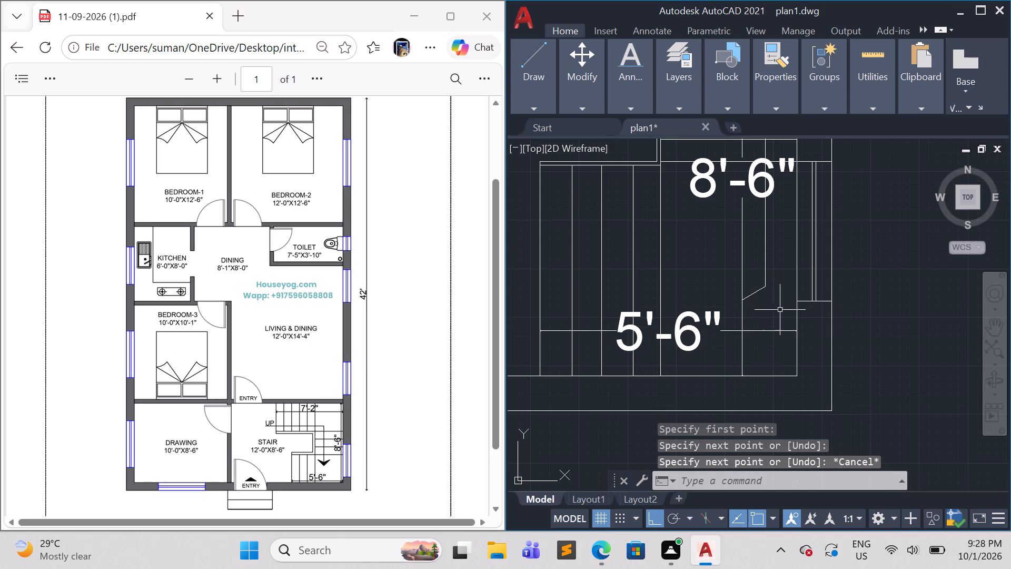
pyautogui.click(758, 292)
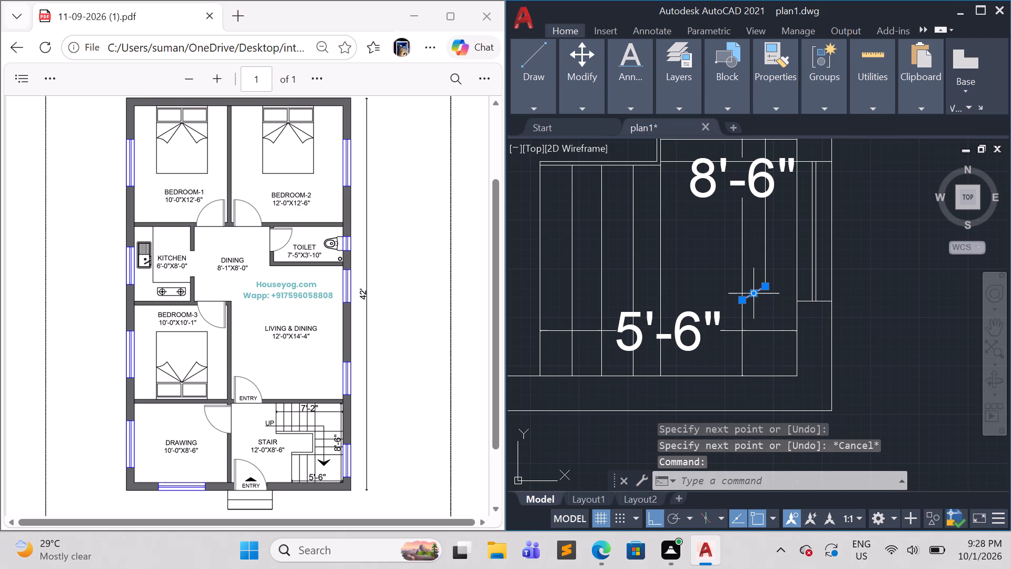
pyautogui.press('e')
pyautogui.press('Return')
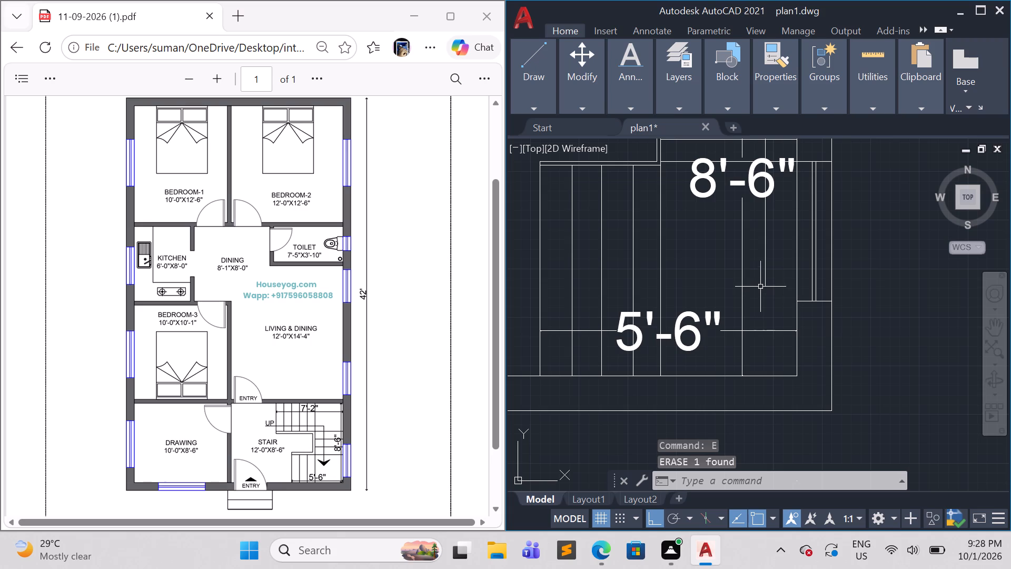
# With ortho off, draw a closed triangular arrowhead pointing south at the direction line's lower end, with slanted sides about 8" long.
pyautogui.click(532, 111)
pyautogui.click(531, 131)
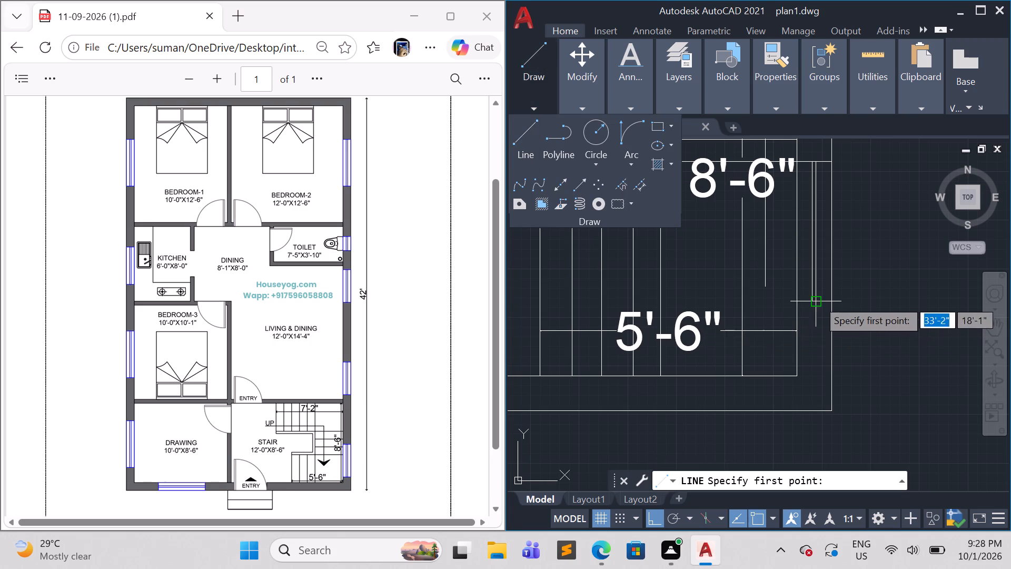
pyautogui.click(764, 286)
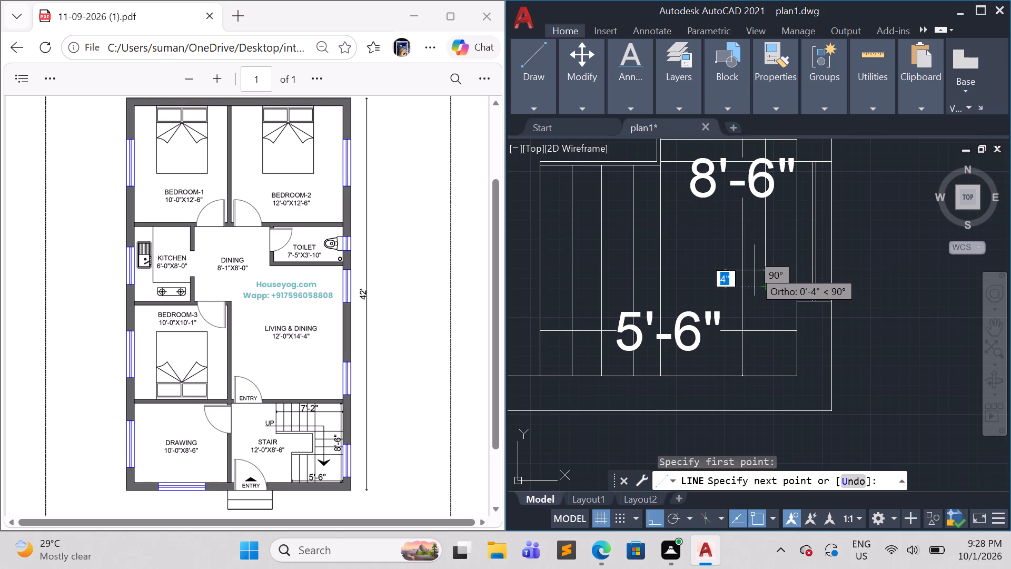
pyautogui.press('F8')
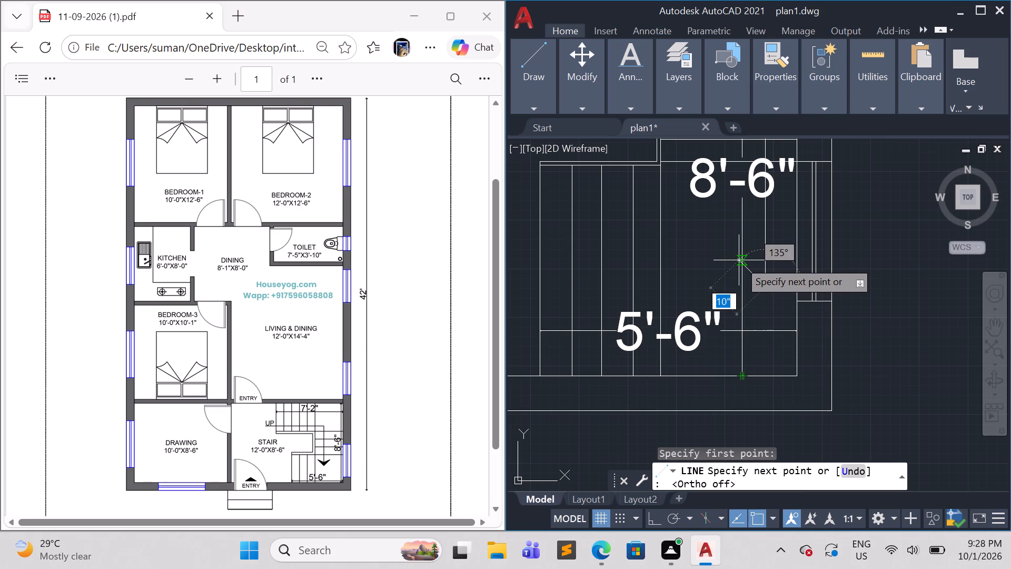
pyautogui.scroll(1, 740, 266)
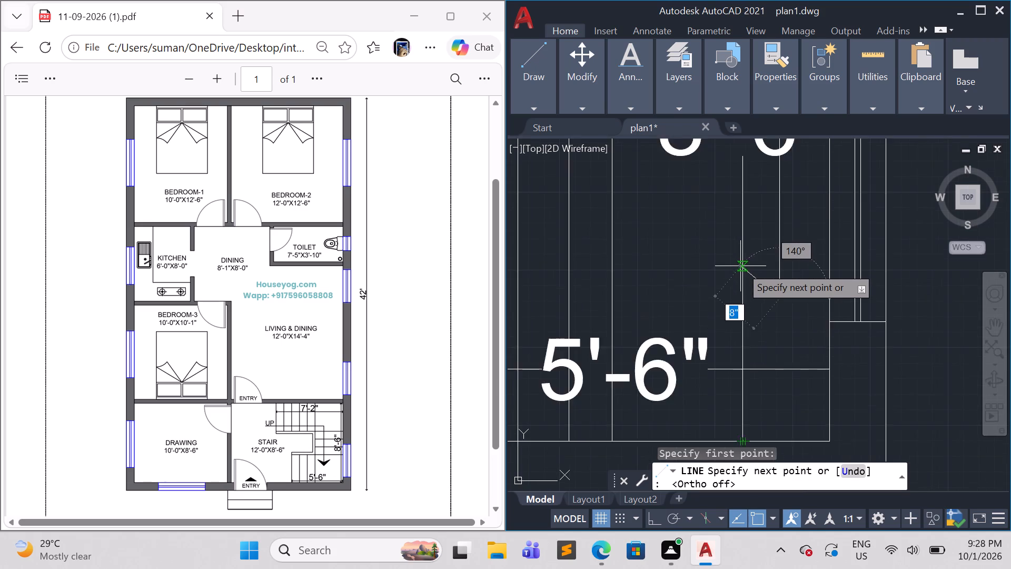
pyautogui.scroll(1, 740, 266)
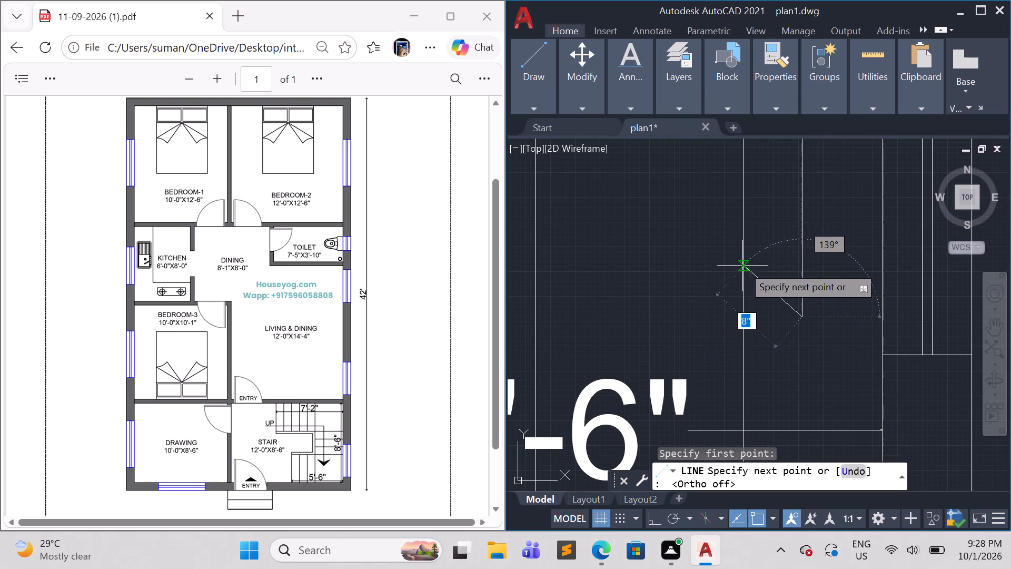
pyautogui.click(742, 266)
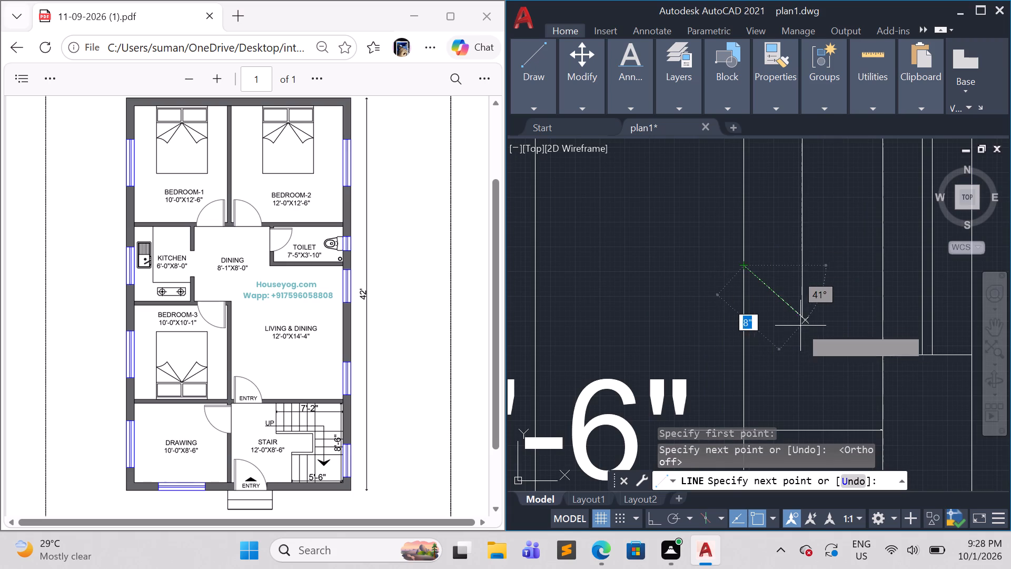
pyautogui.click(805, 318)
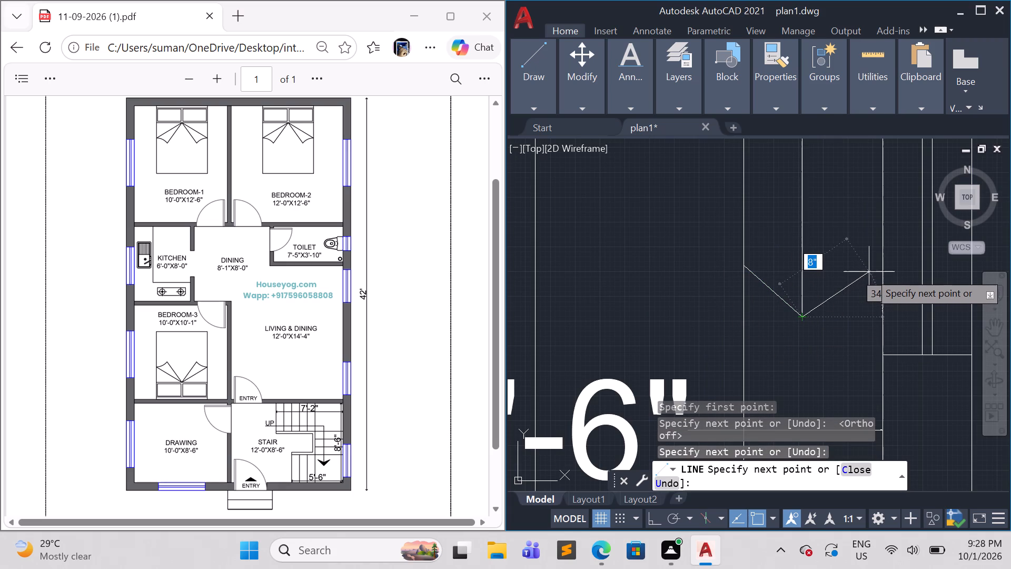
pyautogui.click(860, 268)
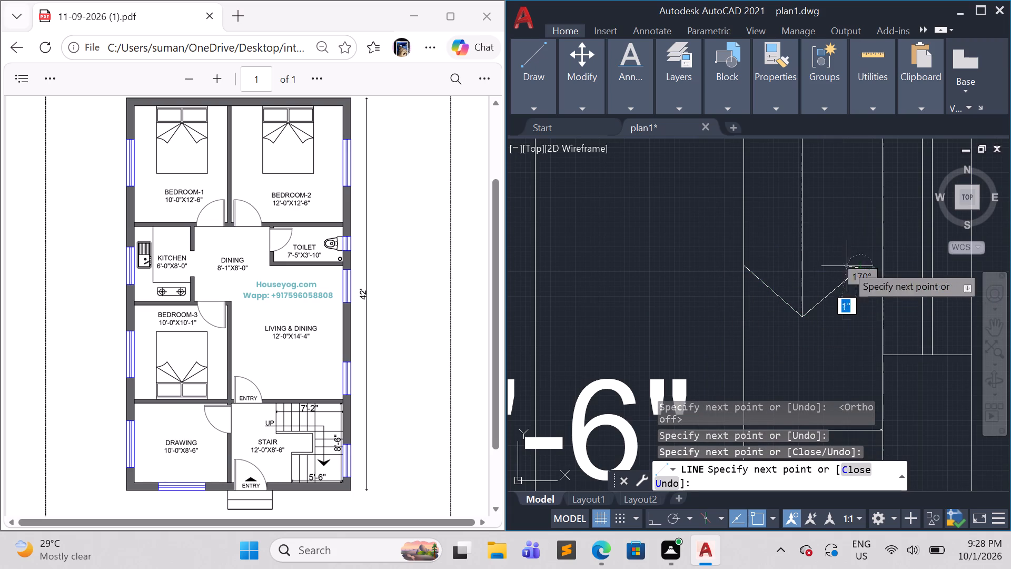
pyautogui.click(747, 267)
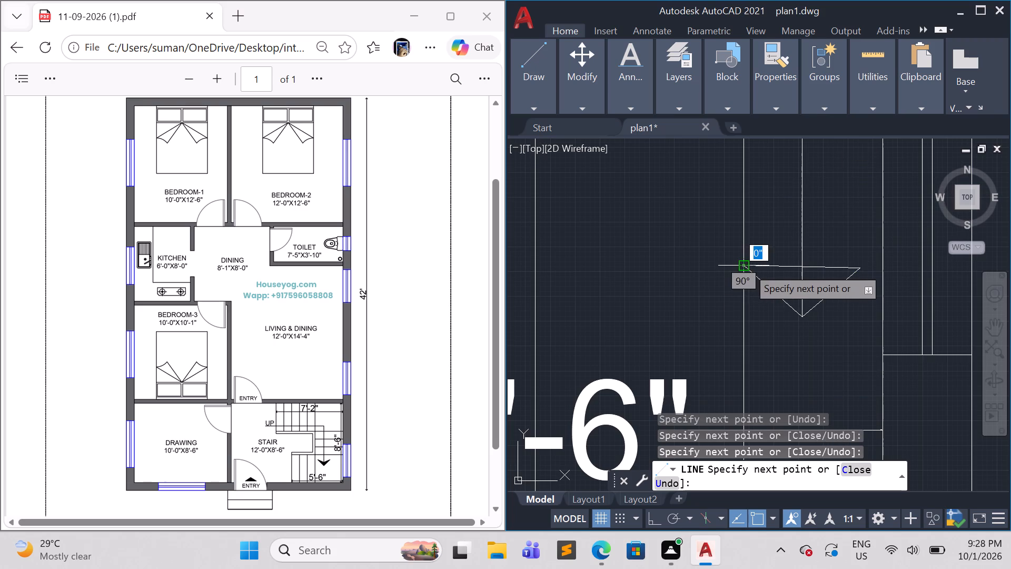
pyautogui.press('Escape')
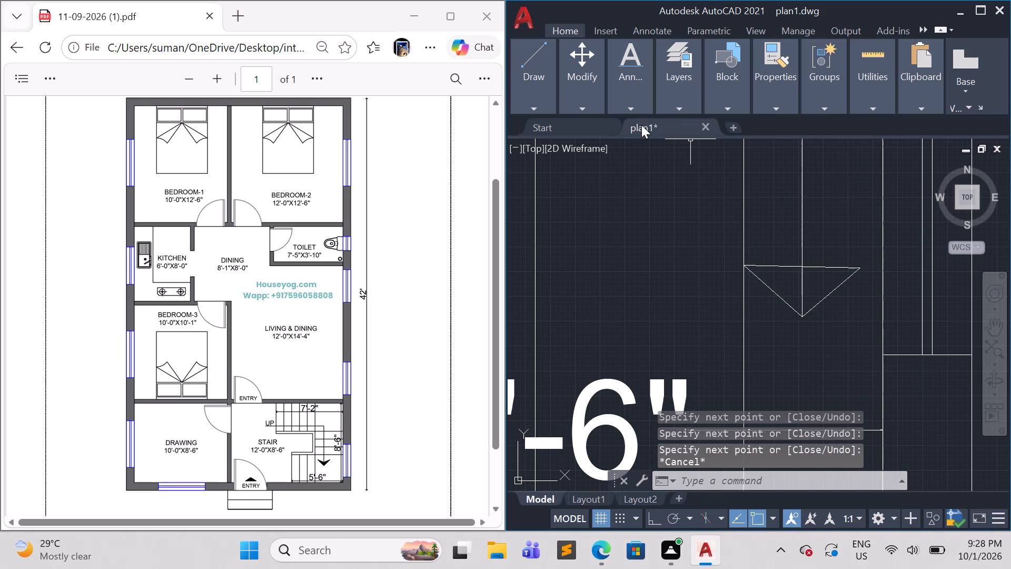
# Trim away the part of the stair direction line that lies inside the triangular arrowhead.
pyautogui.write('tr')
pyautogui.press('Return')
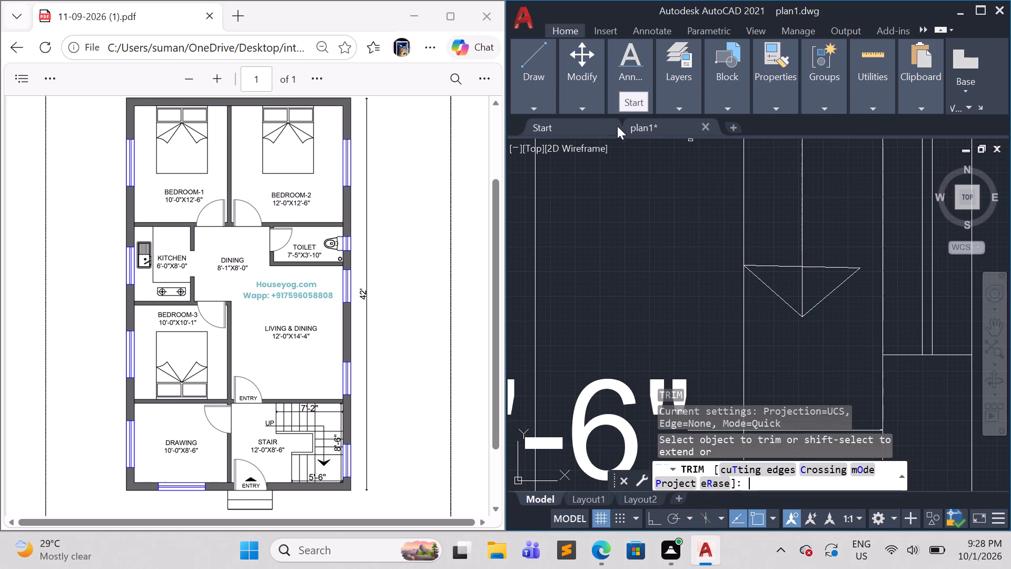
pyautogui.click(809, 293)
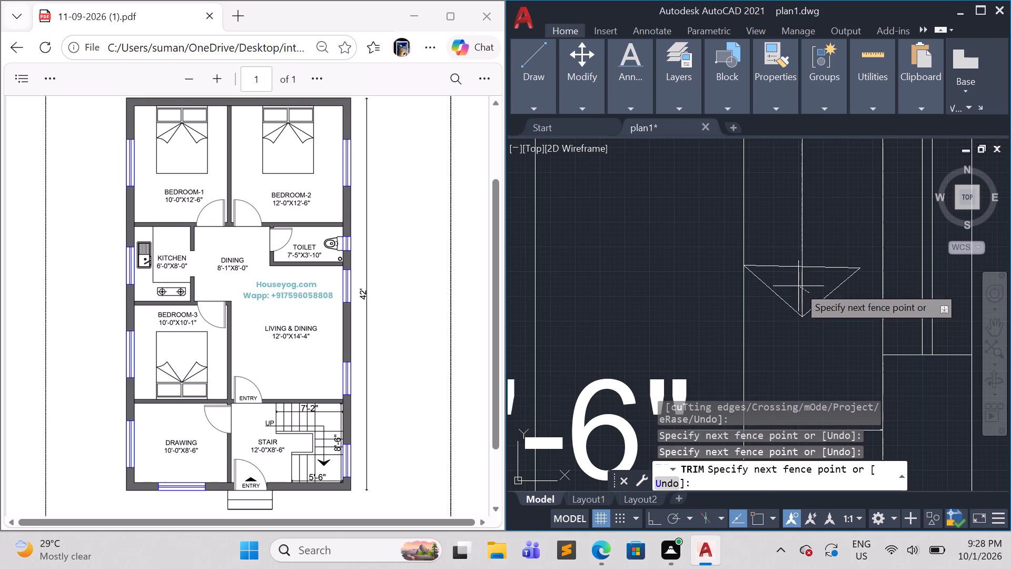
pyautogui.click(790, 283)
pyautogui.press('Escape')
pyautogui.scroll(-1, 811, 296)
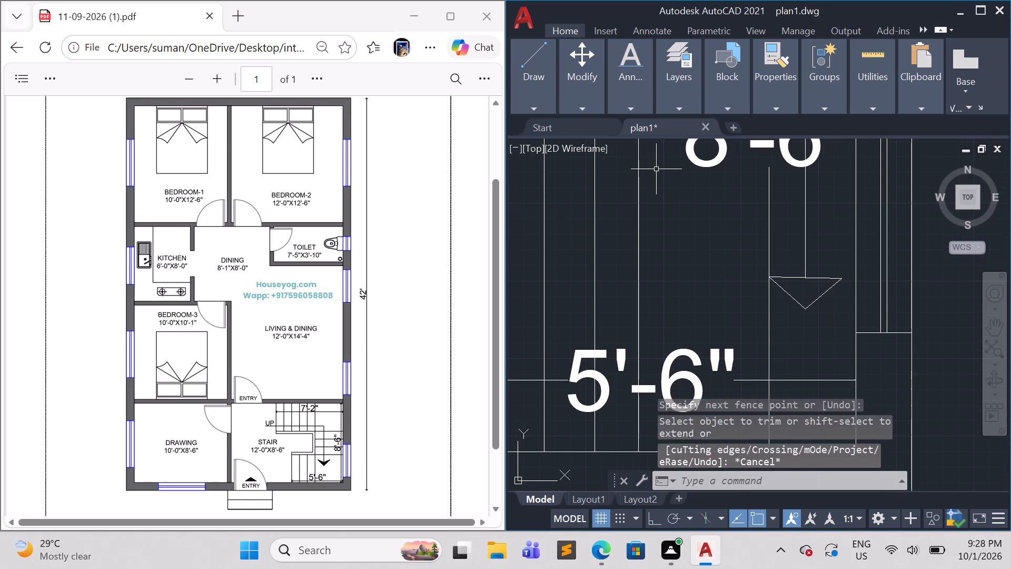
pyautogui.press('Escape')
pyautogui.press('Escape')
pyautogui.press('Escape')
pyautogui.press('Escape')
pyautogui.press('Escape')
pyautogui.press('Escape')
pyautogui.press('Escape')
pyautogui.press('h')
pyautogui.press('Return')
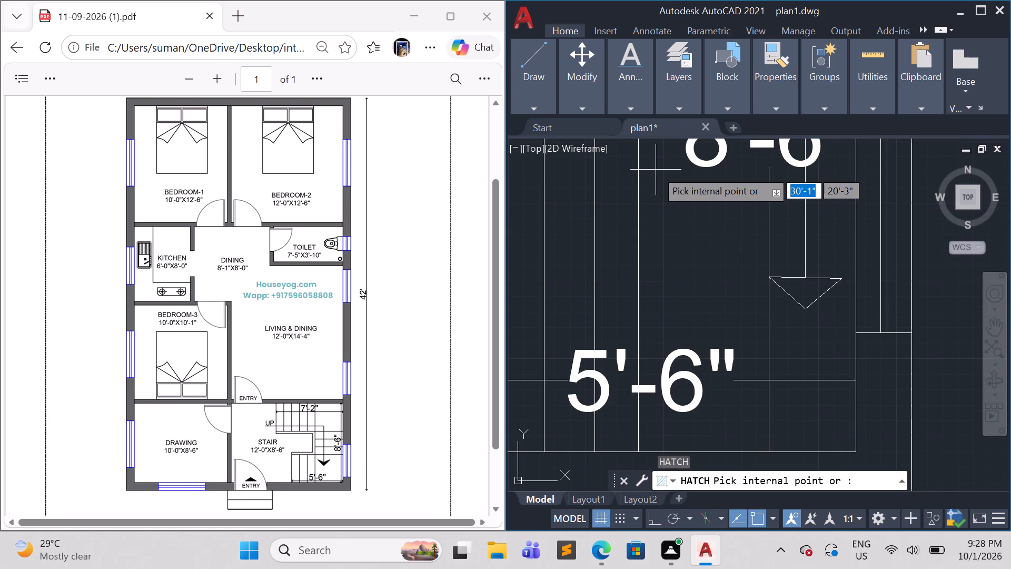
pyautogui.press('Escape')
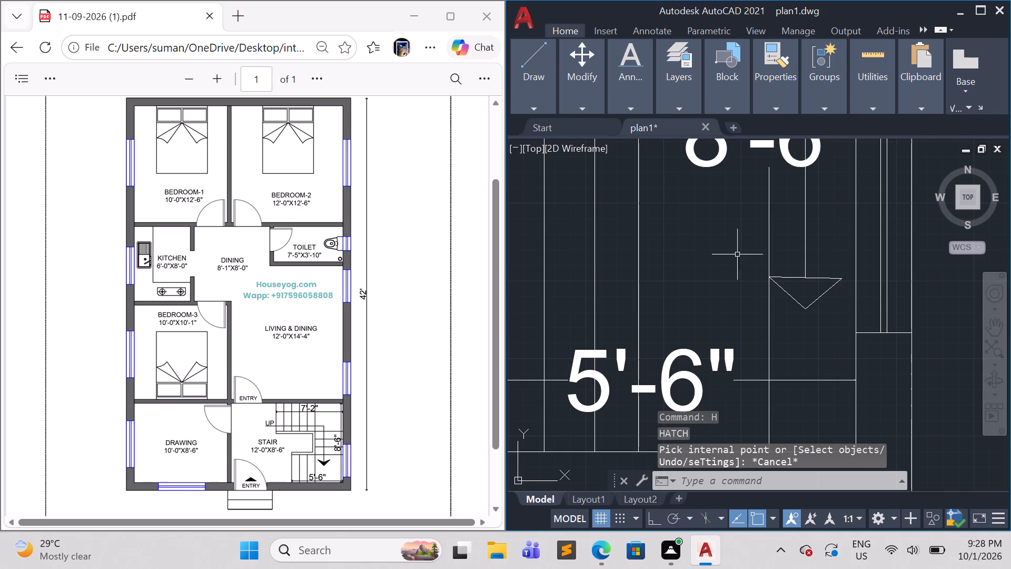
# Hatch the inside of the triangular arrowhead at the south end of the stair direction line.
pyautogui.press('h')
pyautogui.press('Return')
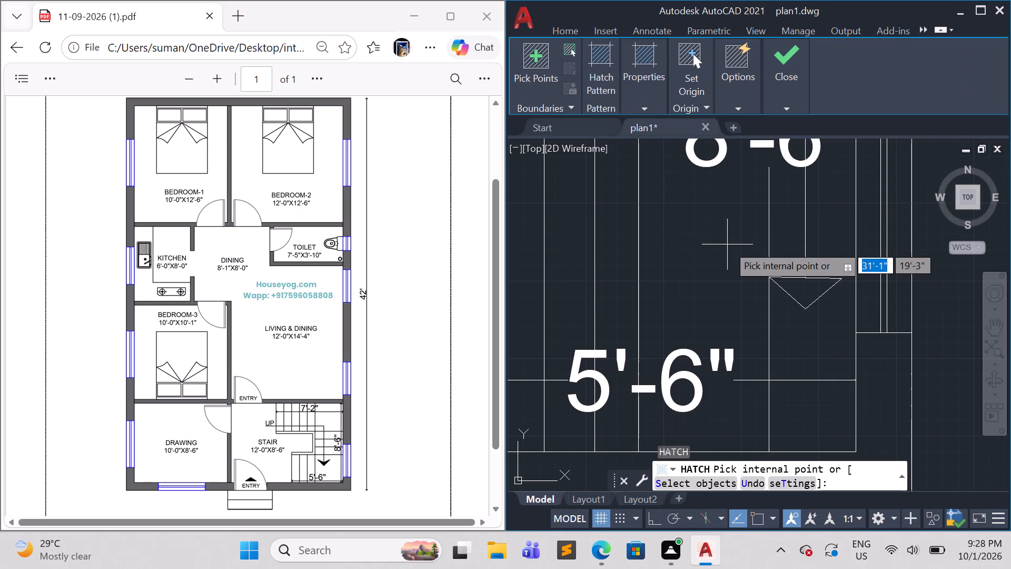
pyautogui.click(811, 287)
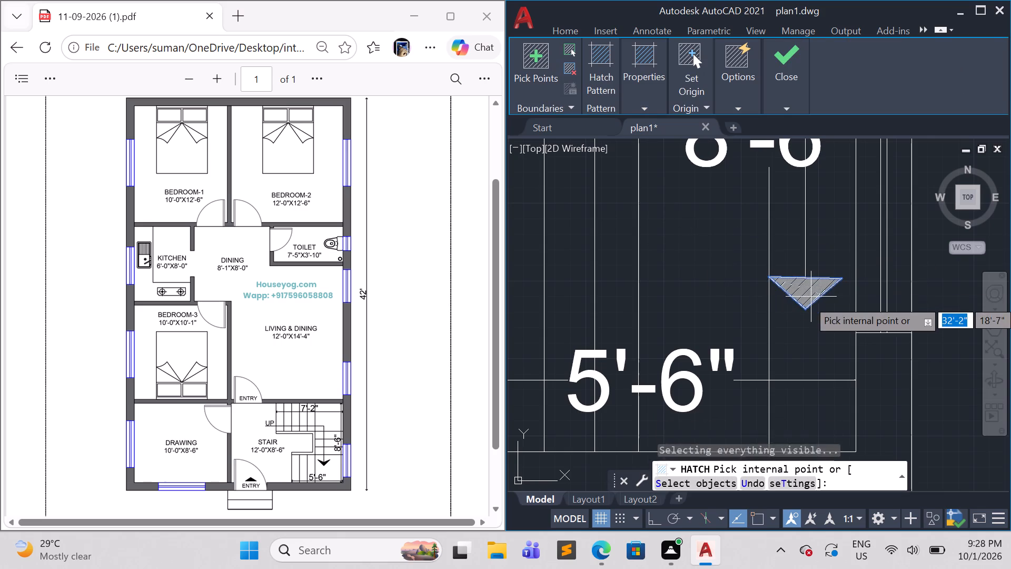
pyautogui.scroll(-3, 810, 310)
pyautogui.press('Escape')
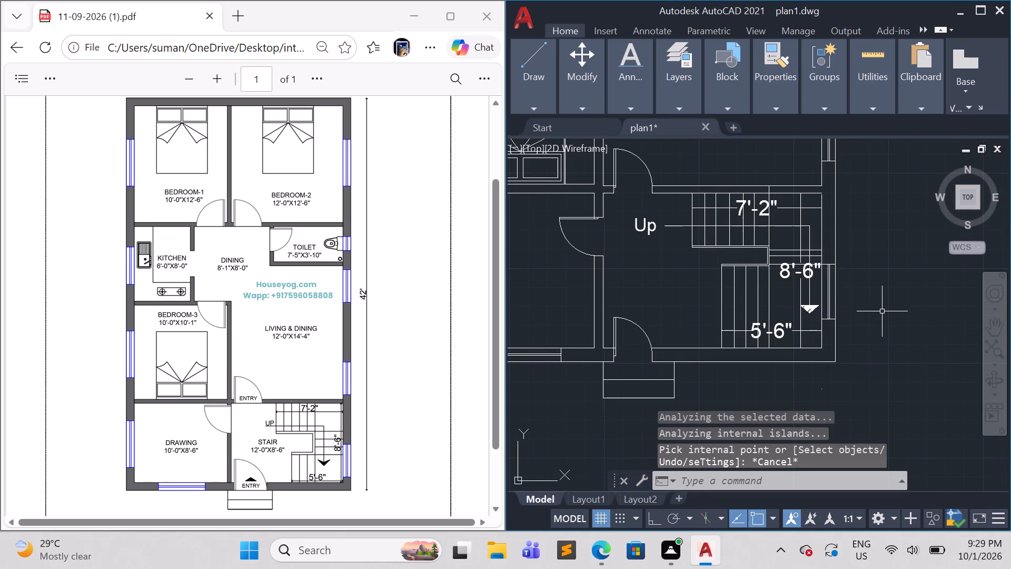
# Copy the hatched stair arrowhead by its tip to the entry door opening, just above the outside entrance steps.
pyautogui.scroll(-1, 883, 290)
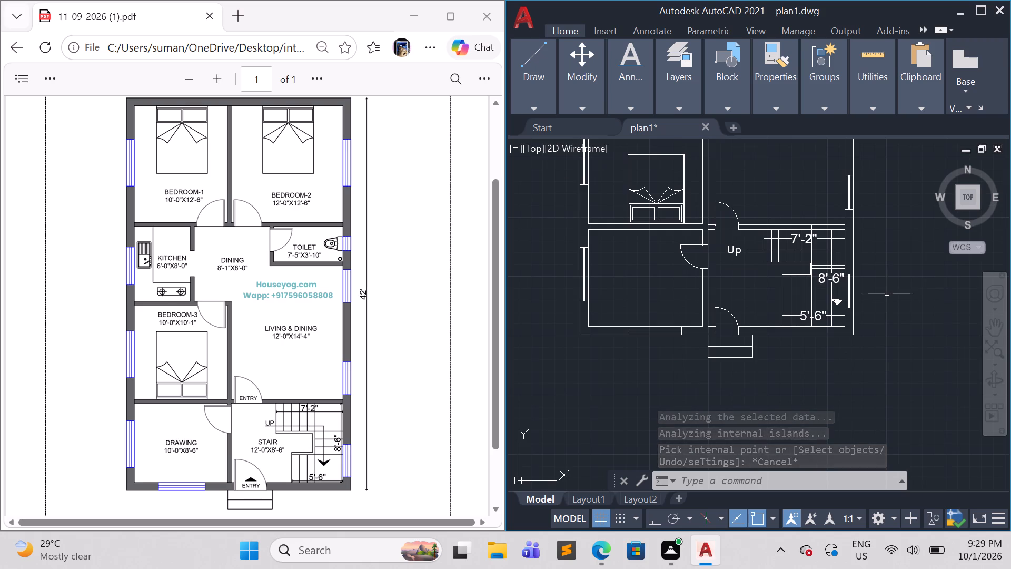
pyautogui.scroll(3, 855, 312)
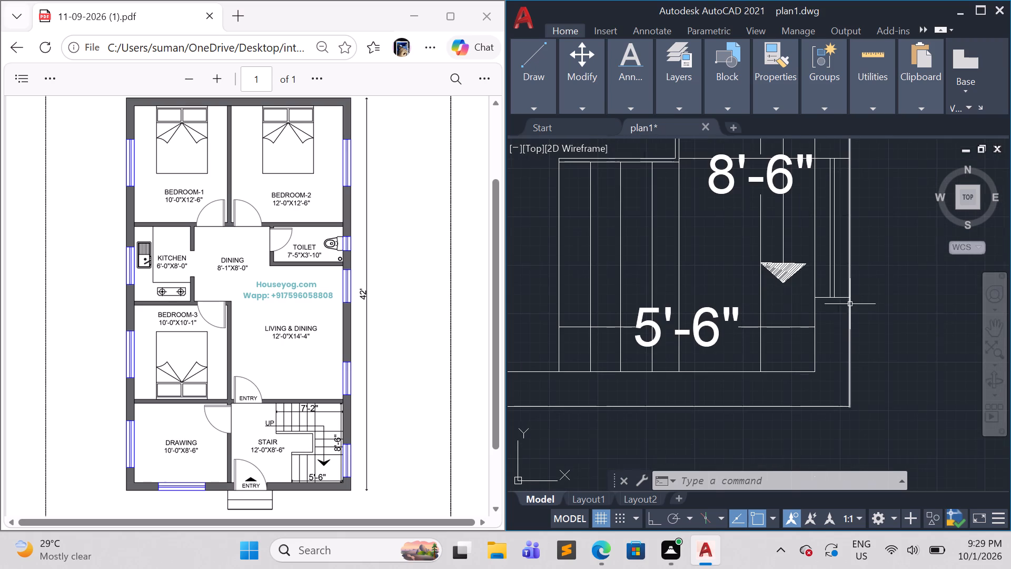
pyautogui.scroll(2, 800, 290)
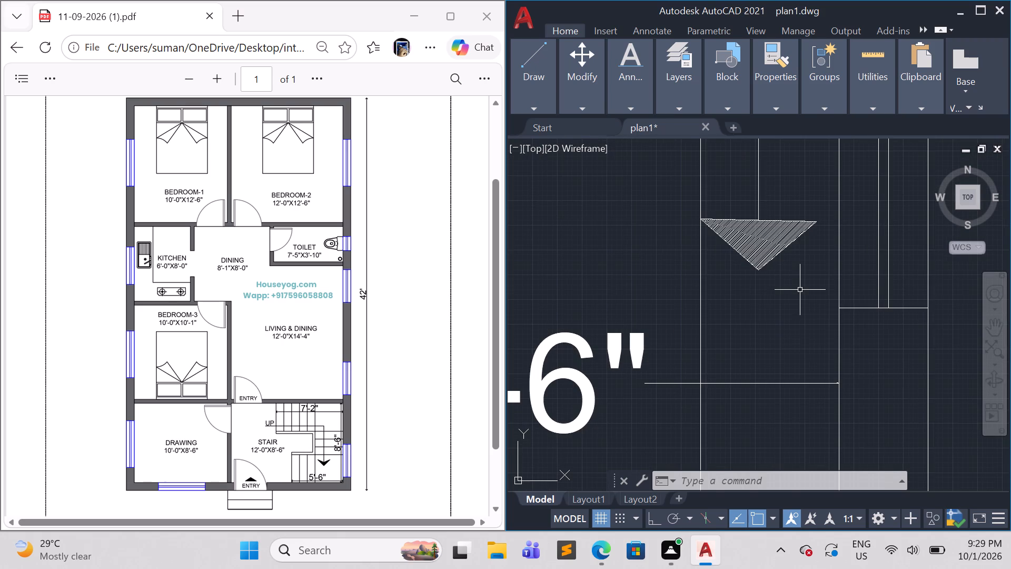
pyautogui.click(800, 290)
pyautogui.click(725, 245)
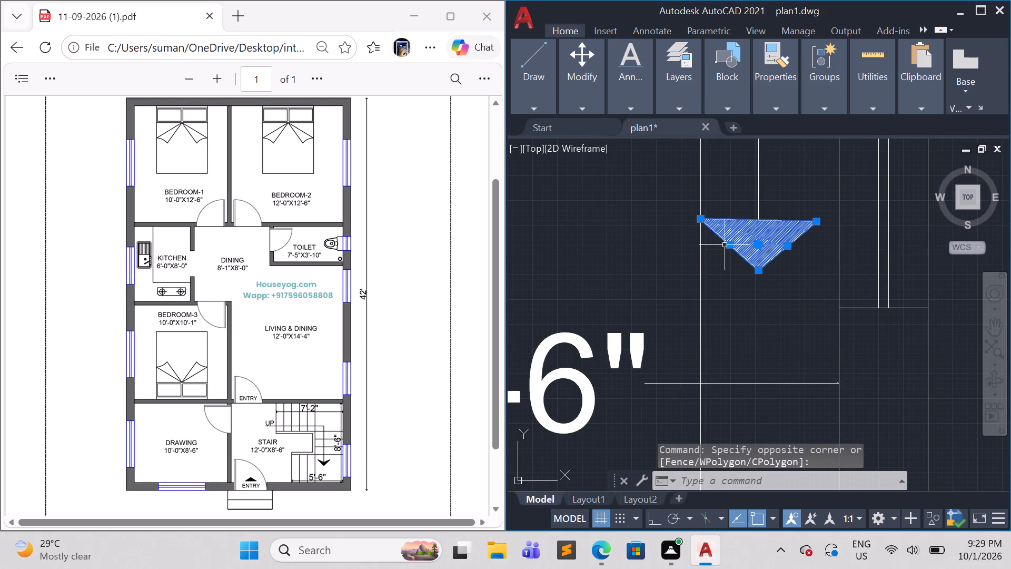
pyautogui.write('co')
pyautogui.press('Return')
pyautogui.click(758, 273)
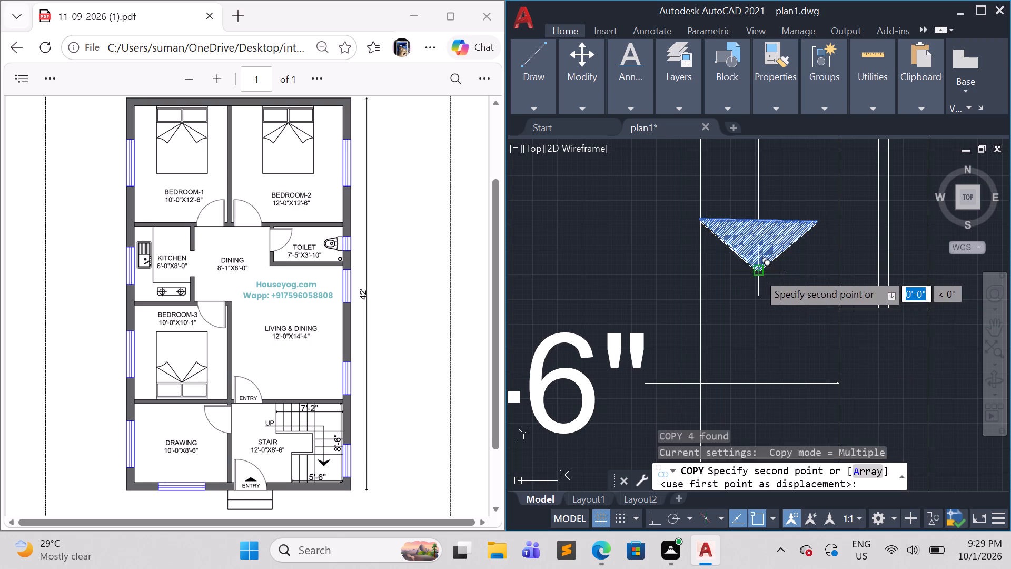
pyautogui.scroll(-3, 732, 293)
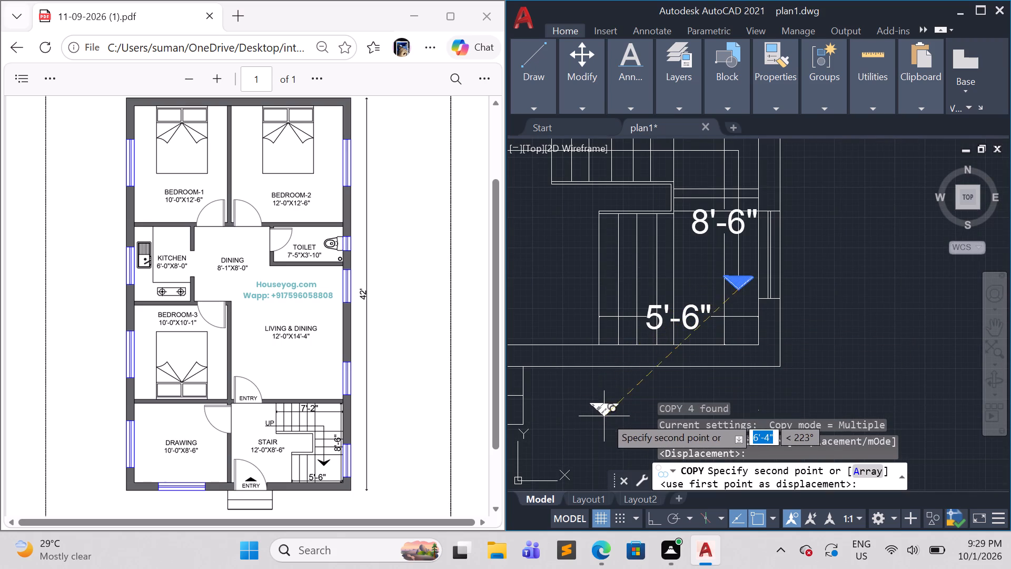
pyautogui.moveTo(619, 411); pyautogui.dragTo(795, 307, button='middle')
pyautogui.scroll(1, 794, 308)
pyautogui.moveTo(677, 327); pyautogui.dragTo(829, 292, button='middle')
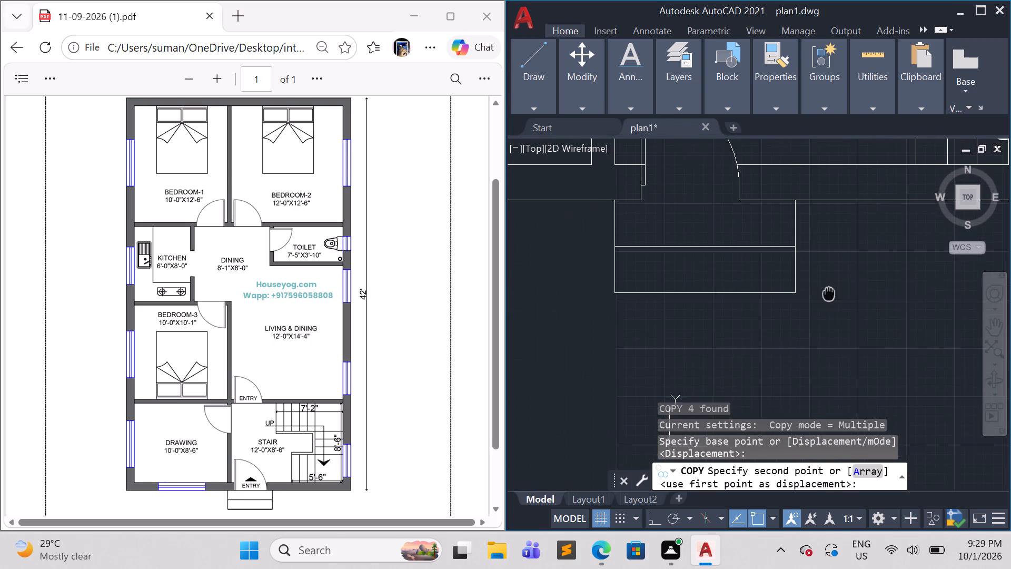
pyautogui.moveTo(829, 292); pyautogui.dragTo(825, 294, button='middle')
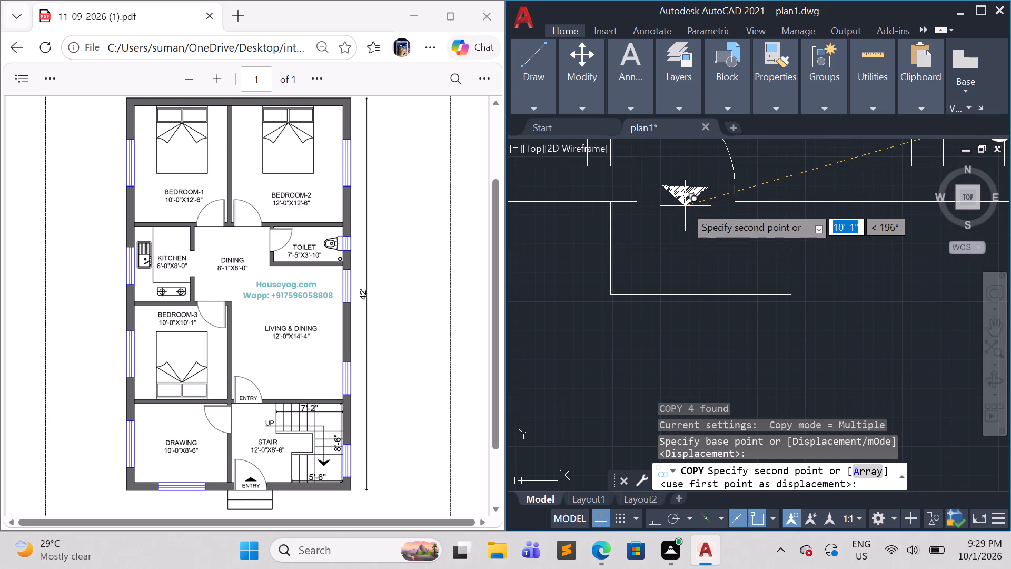
pyautogui.click(685, 206)
pyautogui.press('Escape')
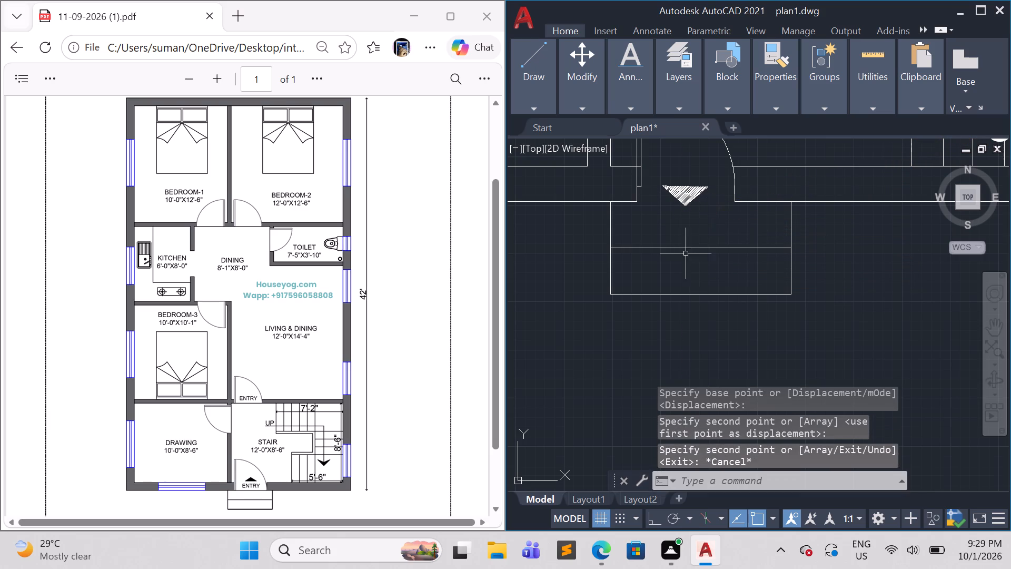
# Rotate the copied arrowhead at the entry door 180° about its tip, making it point north.
pyautogui.click(697, 221)
pyautogui.click(681, 171)
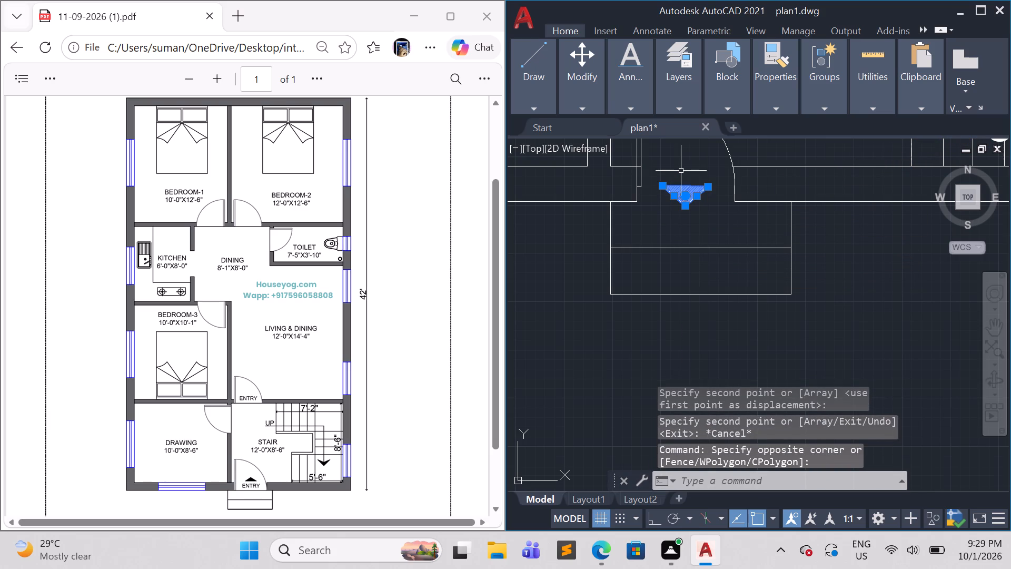
pyautogui.write('ro')
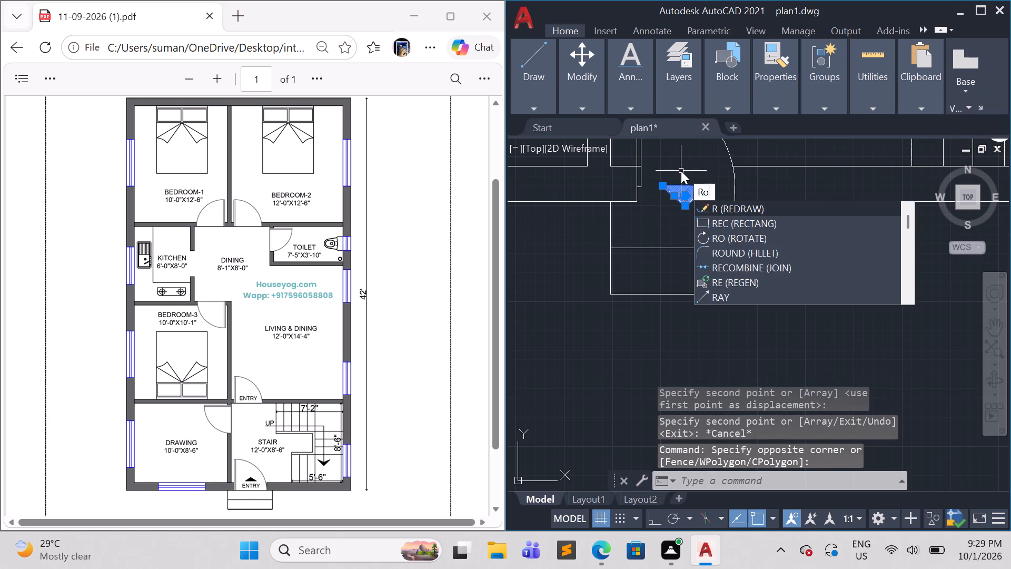
pyautogui.press('Return')
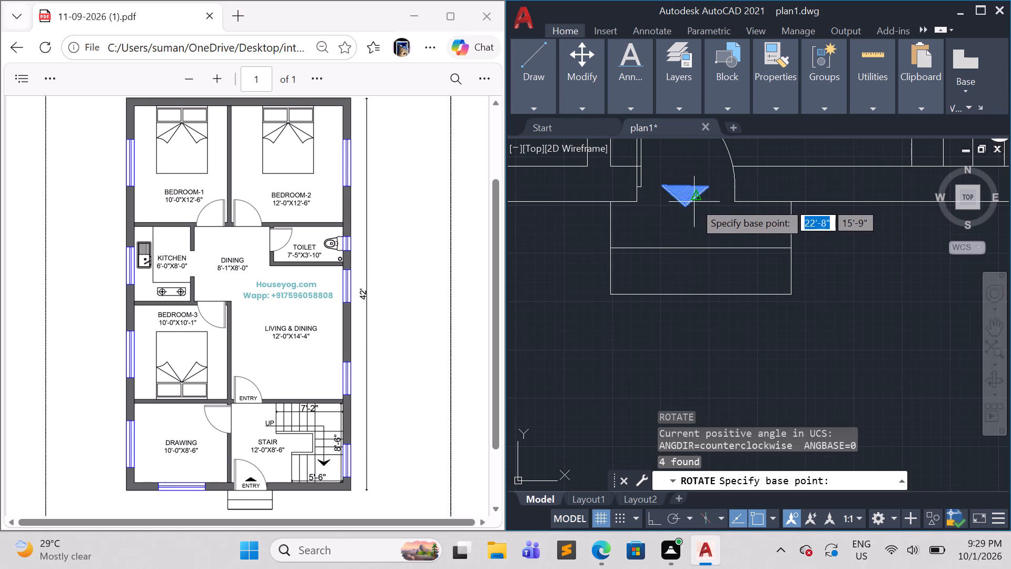
pyautogui.click(683, 209)
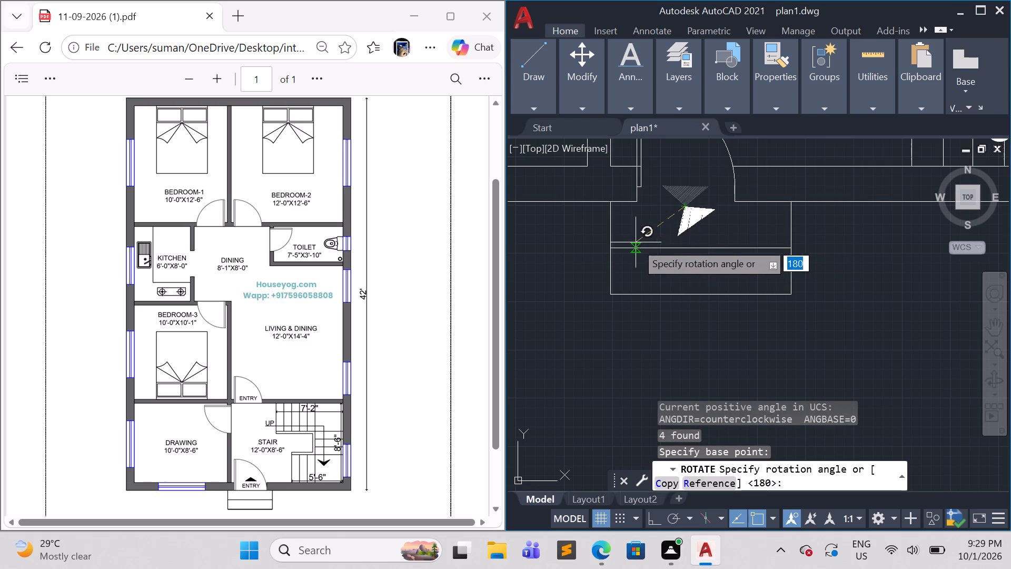
pyautogui.click(608, 210)
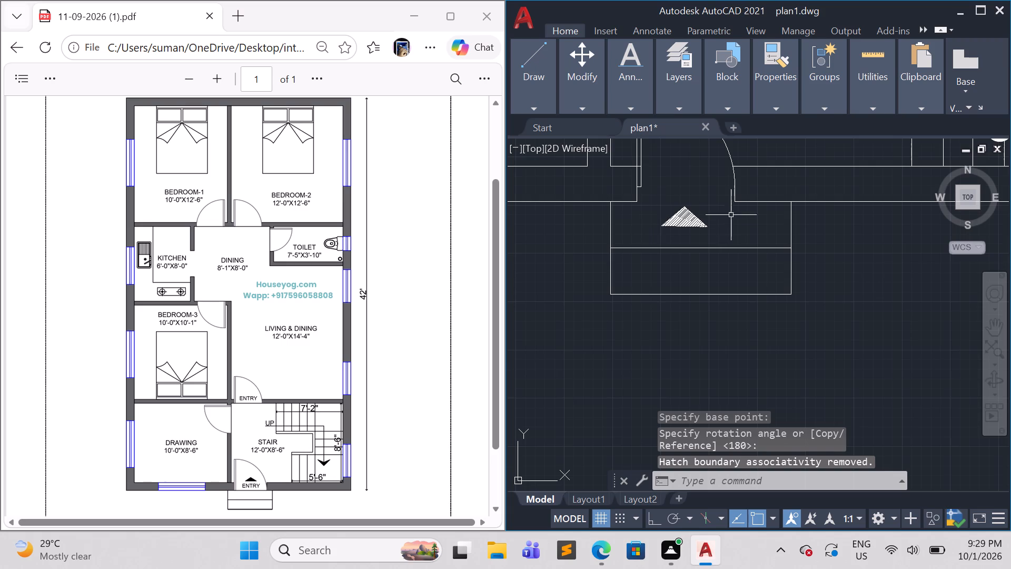
# Copy the staircase's "Up" label into the entry door opening, just above the north-pointing arrowhead.
pyautogui.scroll(-1, 731, 220)
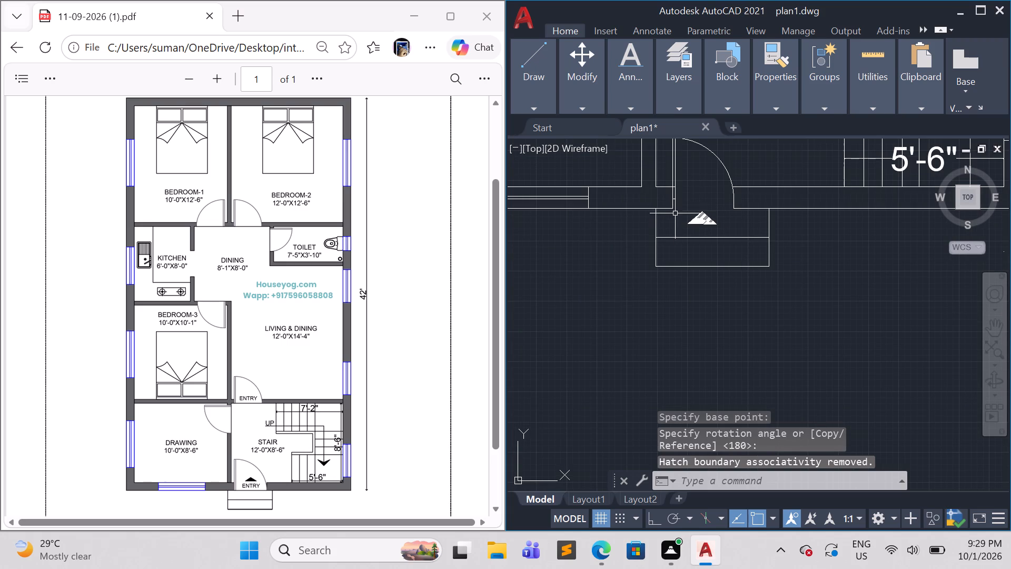
pyautogui.scroll(-2, 725, 209)
pyautogui.moveTo(758, 185); pyautogui.dragTo(756, 211, button='middle')
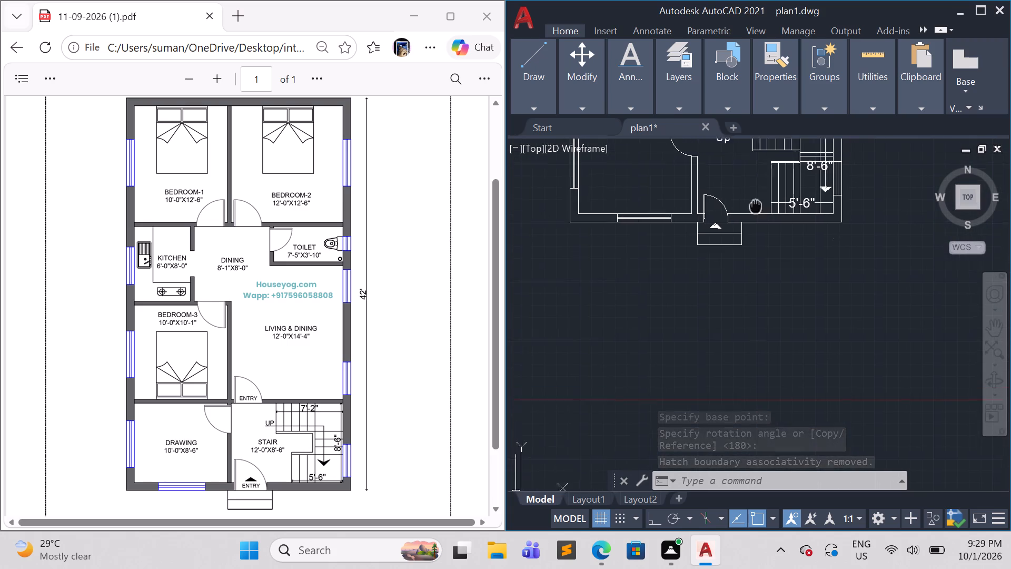
pyautogui.moveTo(756, 211); pyautogui.dragTo(754, 270, button='middle')
pyautogui.click(721, 210)
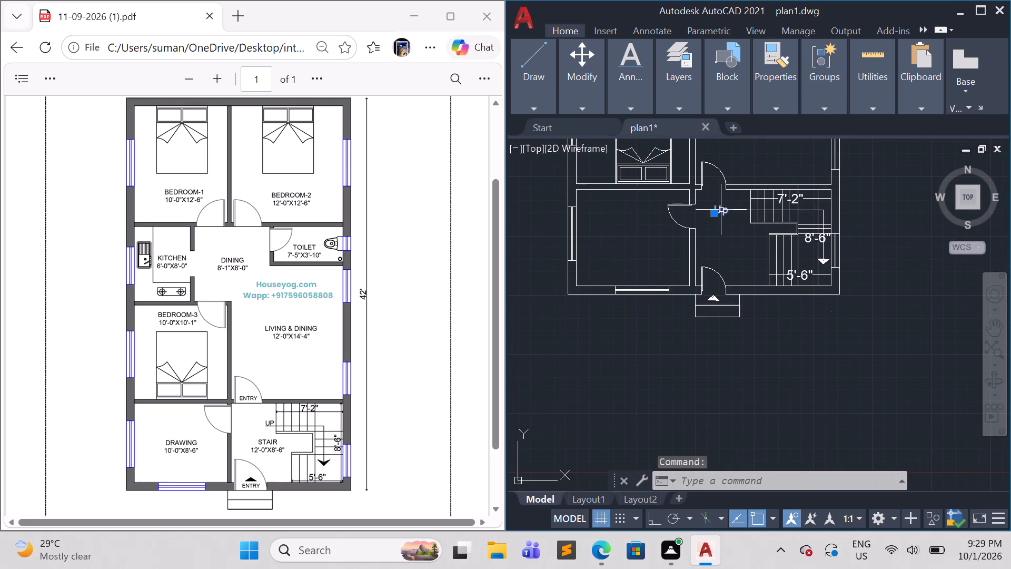
pyautogui.write('co')
pyautogui.press('Return')
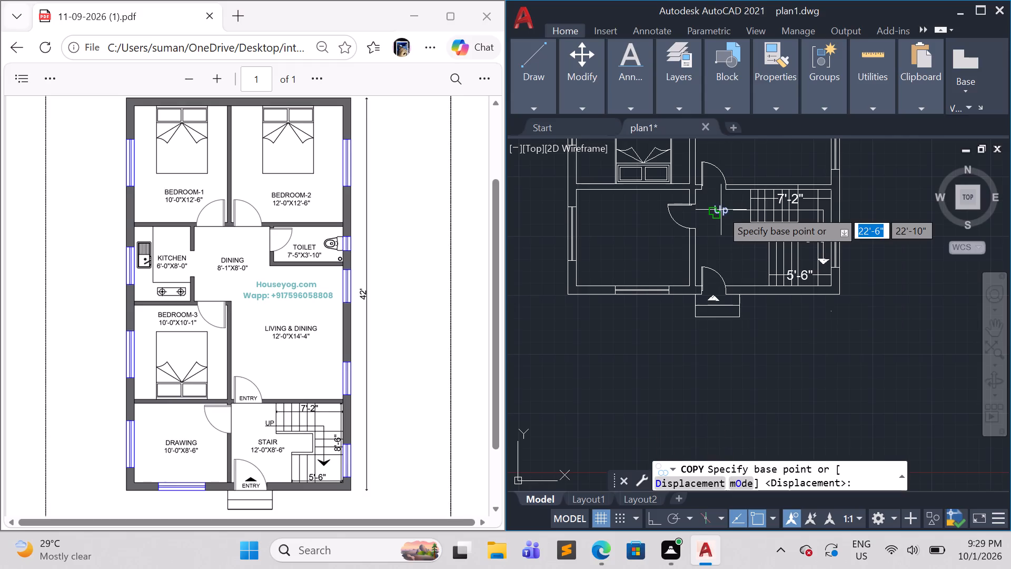
pyautogui.click(716, 211)
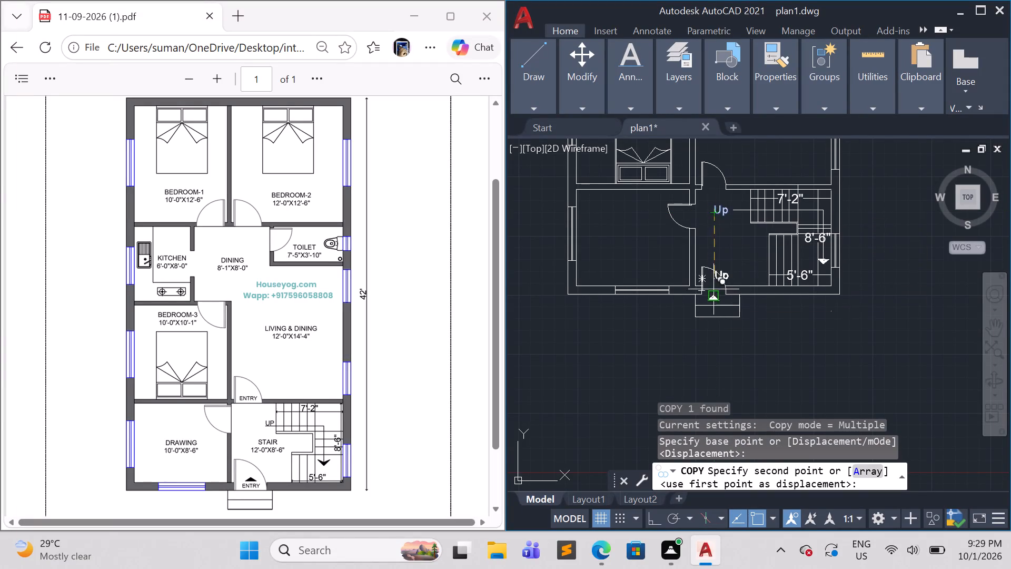
pyautogui.scroll(4, 713, 299)
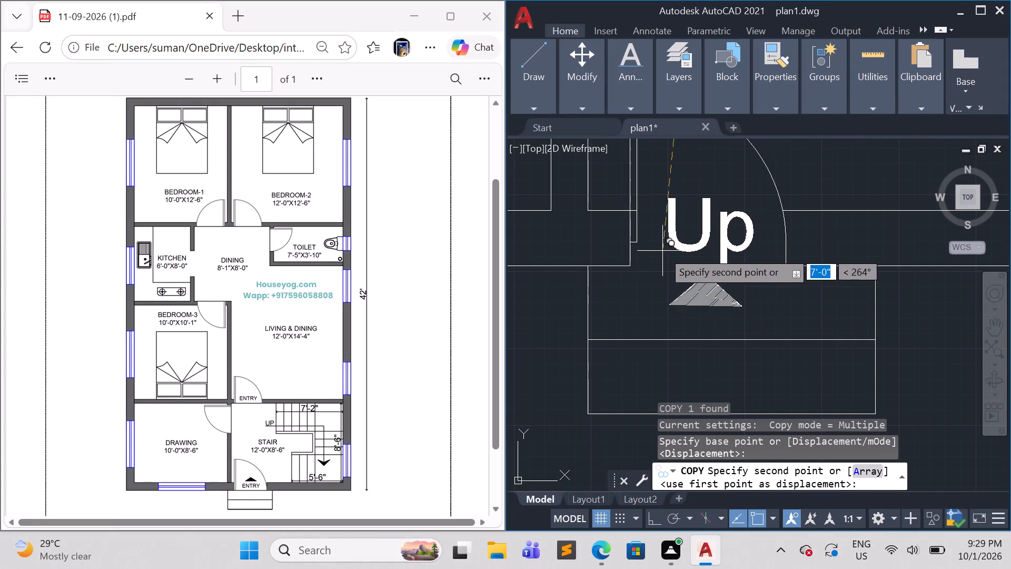
pyautogui.click(662, 251)
pyautogui.press('Escape')
# Change the text of the copied label above the entry arrowhead to "Entry".
pyautogui.doubleClick(695, 233)
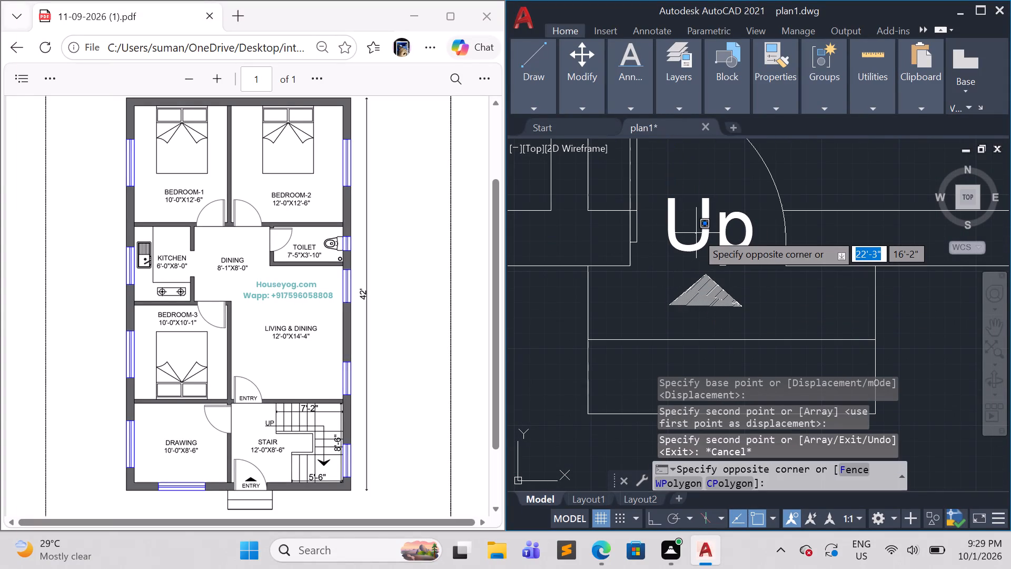
pyautogui.press('Escape')
pyautogui.doubleClick(727, 240)
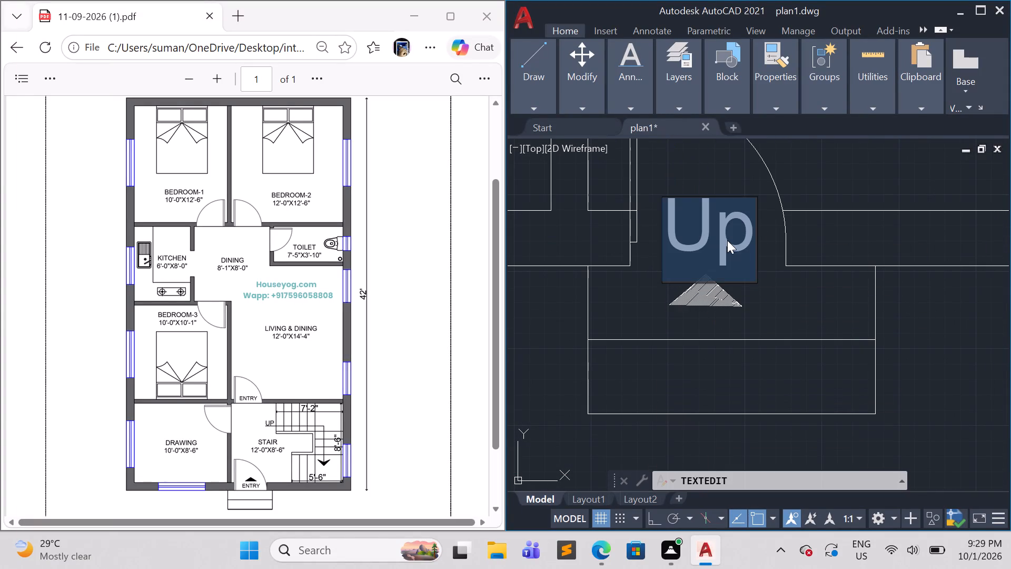
pyautogui.press('BackSpace')
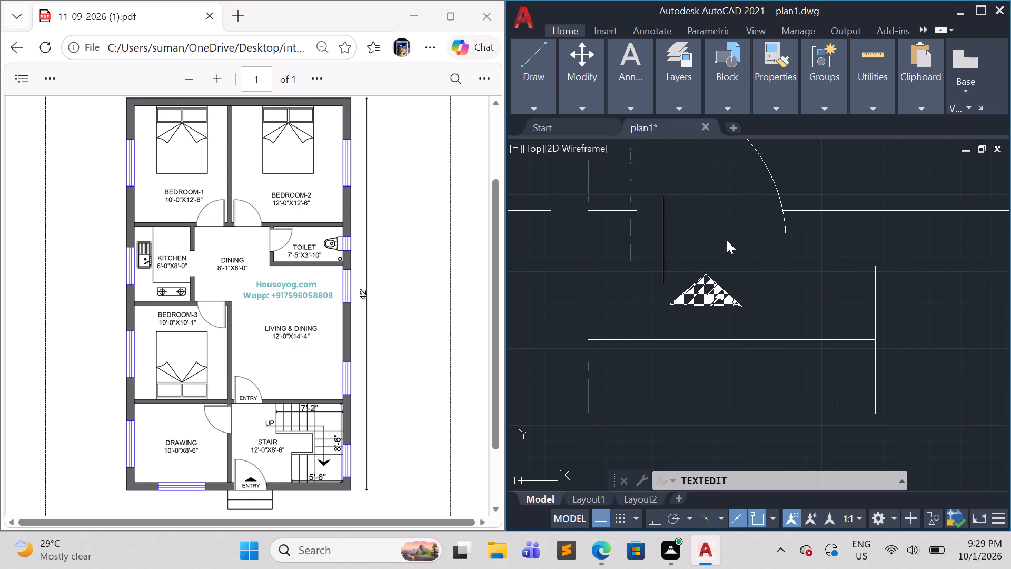
pyautogui.hotkey('shift', 'e')
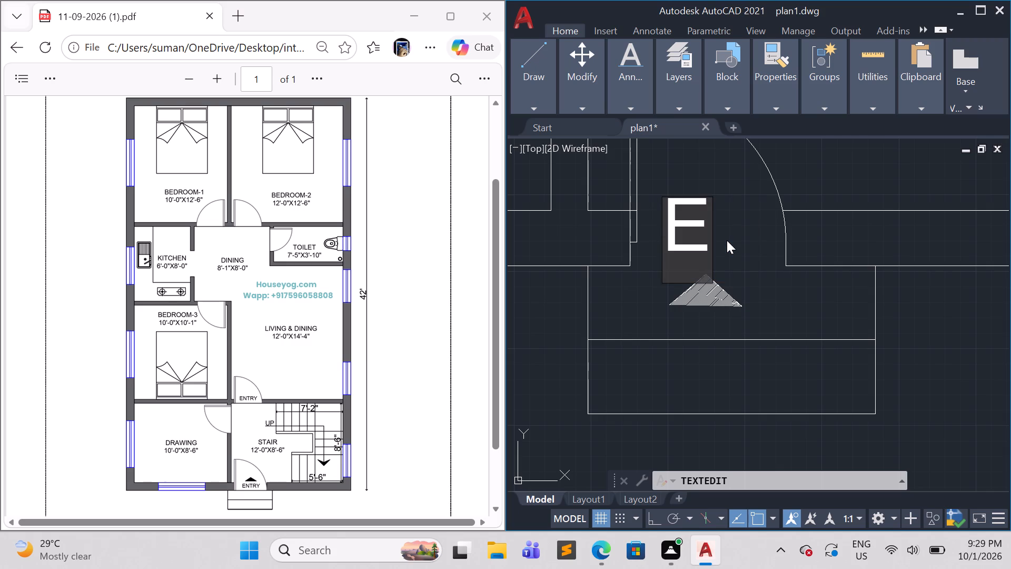
pyautogui.write('nt')
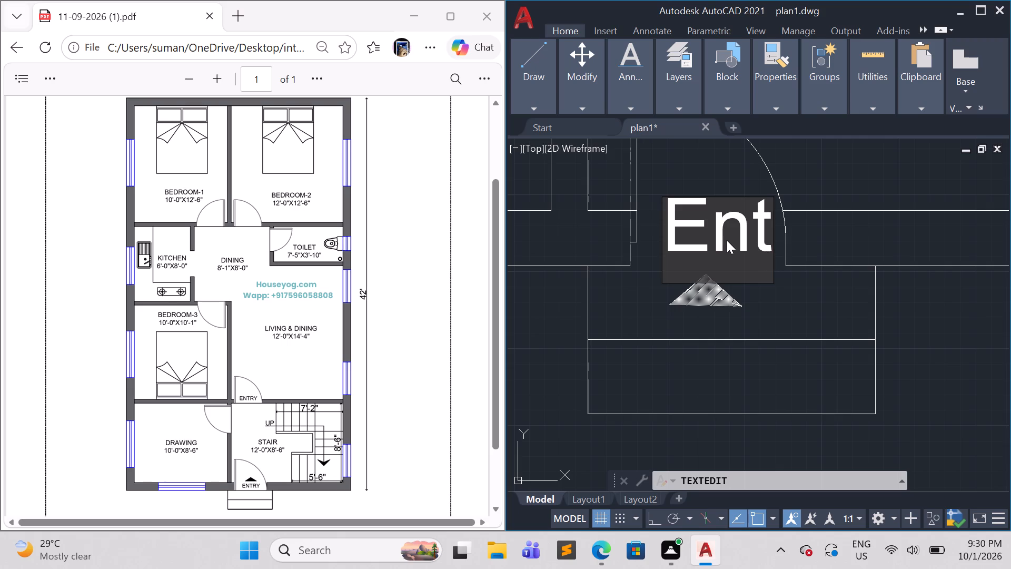
pyautogui.write('ry')
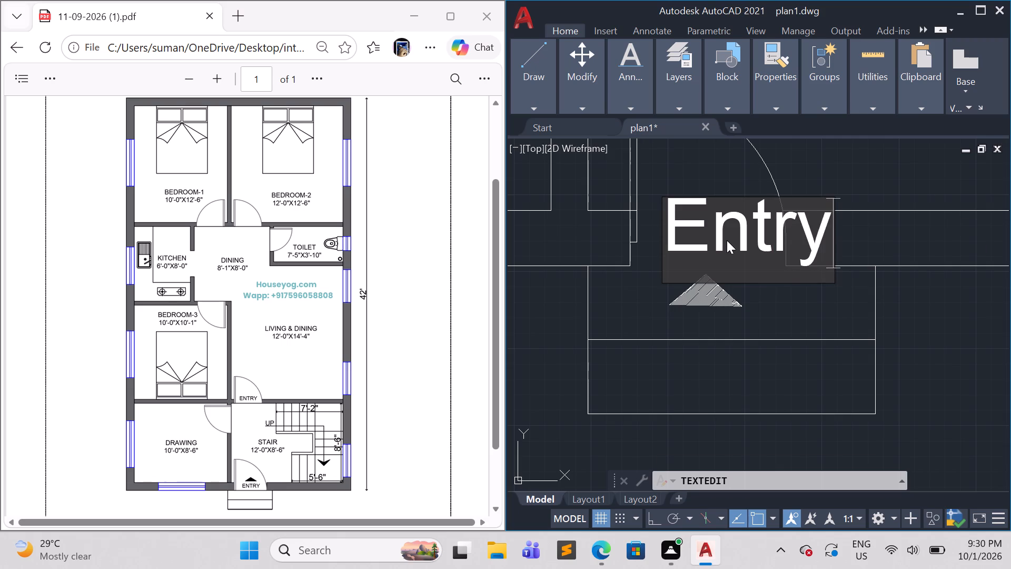
pyautogui.press('Return')
pyautogui.press('Return')
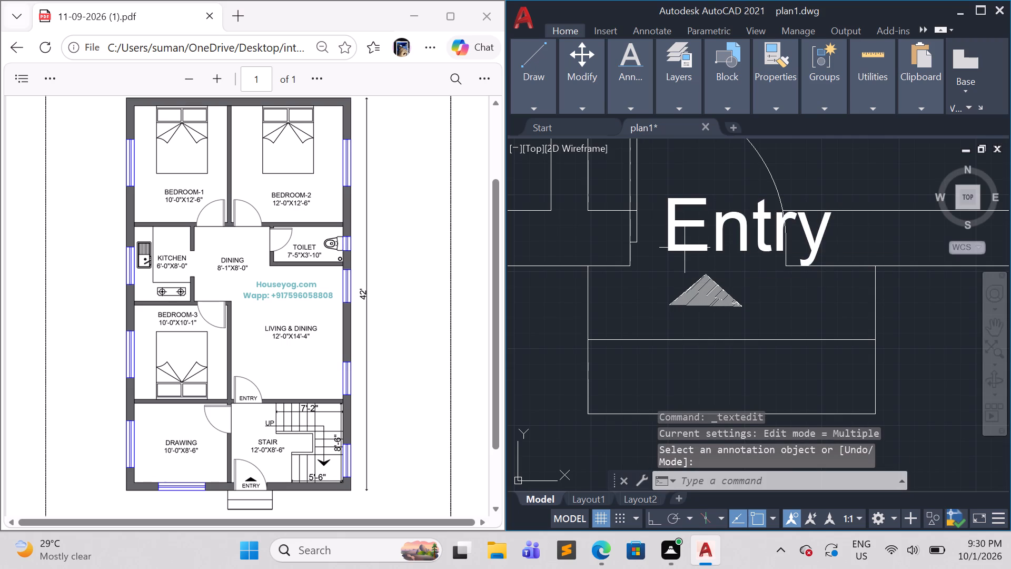
pyautogui.click(685, 248)
pyautogui.press('Escape')
# Scale down the "Entry" label about its lower-left corner to fit within the entry door opening.
pyautogui.click(719, 258)
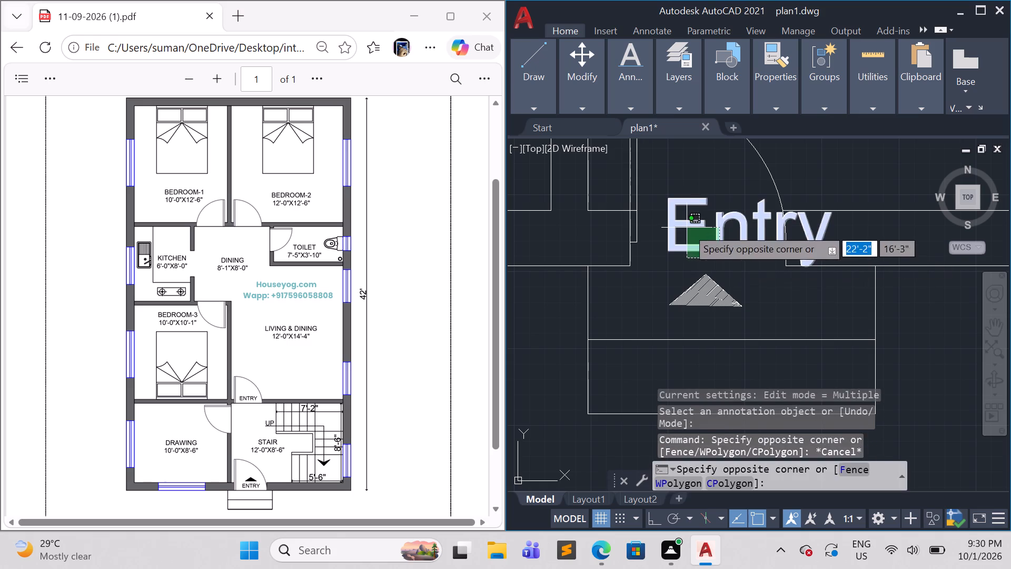
pyautogui.click(687, 228)
pyautogui.write('sc')
pyautogui.press('Return')
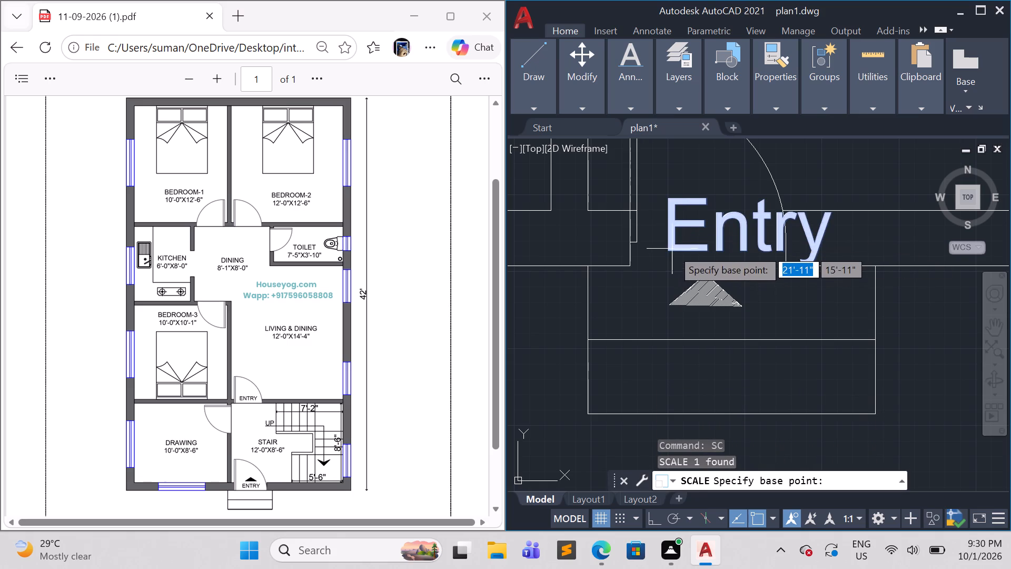
pyautogui.click(671, 248)
pyautogui.click(720, 239)
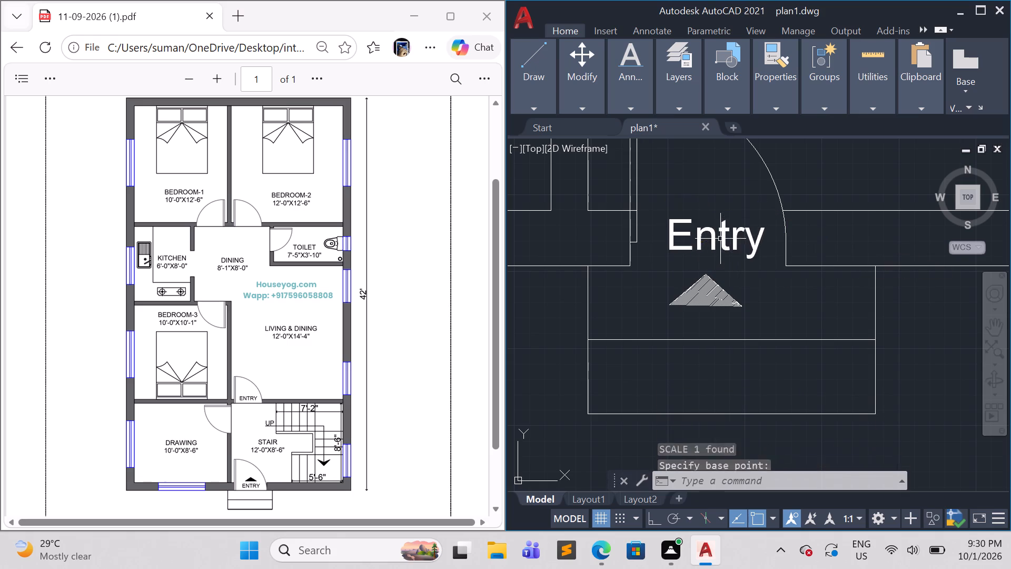
pyautogui.scroll(-2, 742, 258)
pyautogui.click(738, 254)
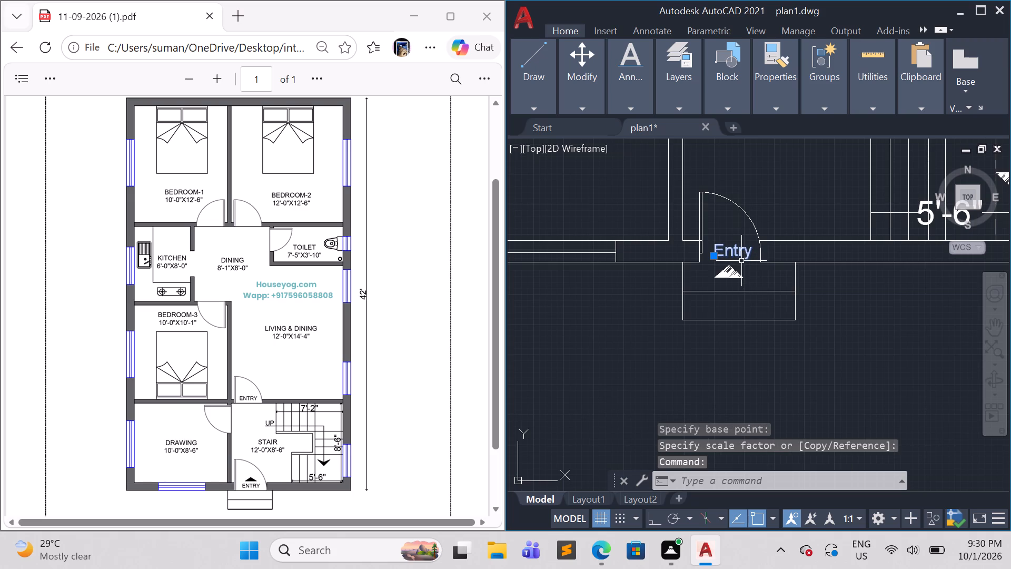
pyautogui.press('Escape')
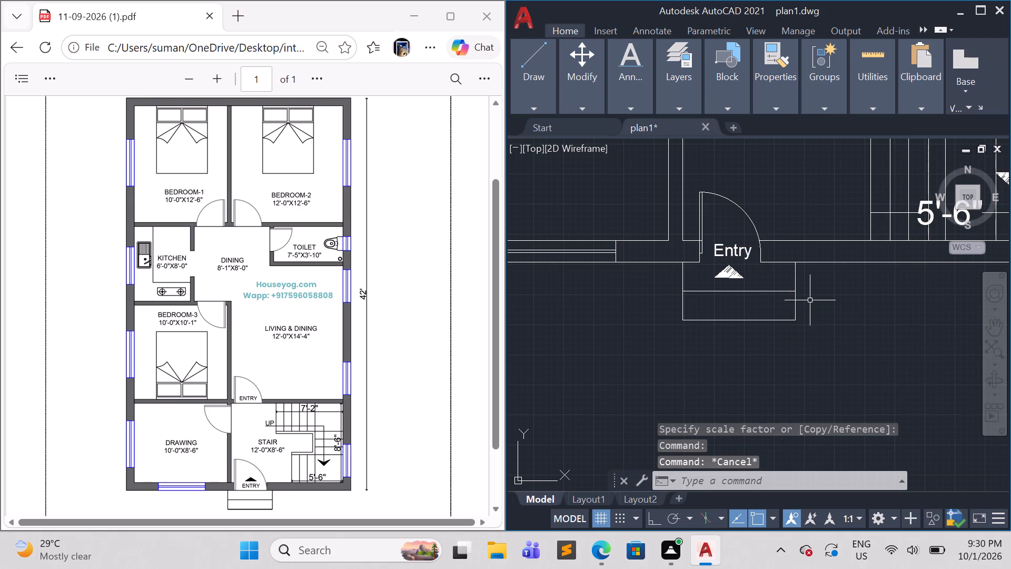
# Start single-line text inside the room west of the entry door, with 0° rotation, and enter "Drawing" as its first line.
pyautogui.scroll(-2, 849, 302)
pyautogui.moveTo(822, 345); pyautogui.dragTo(837, 366, button='middle')
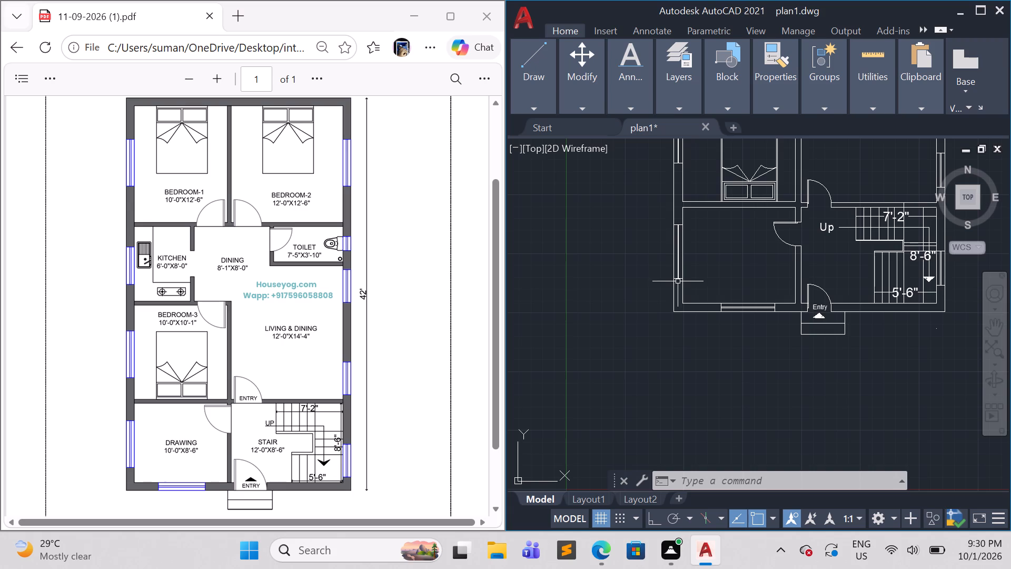
pyautogui.click(635, 55)
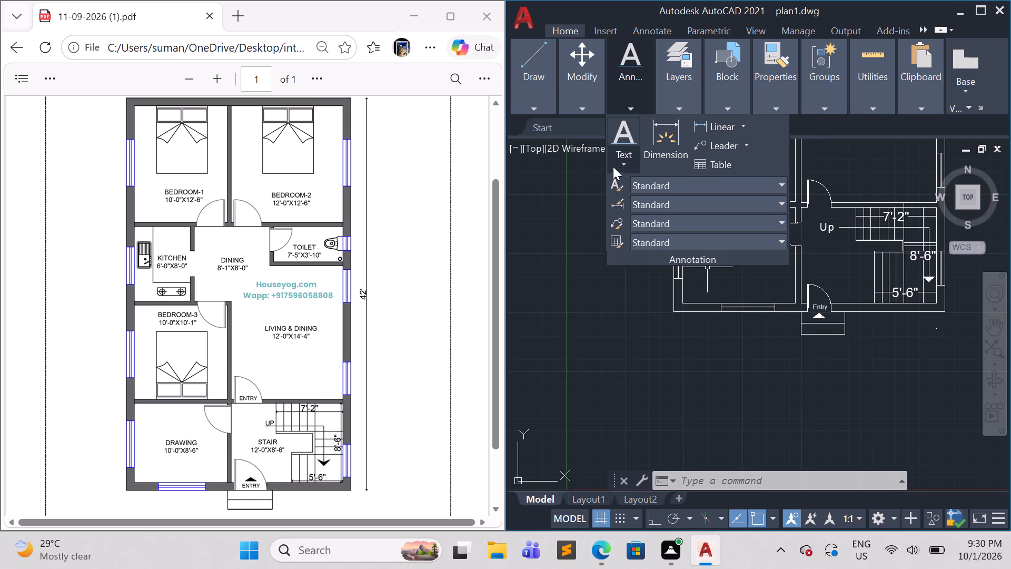
pyautogui.click(627, 165)
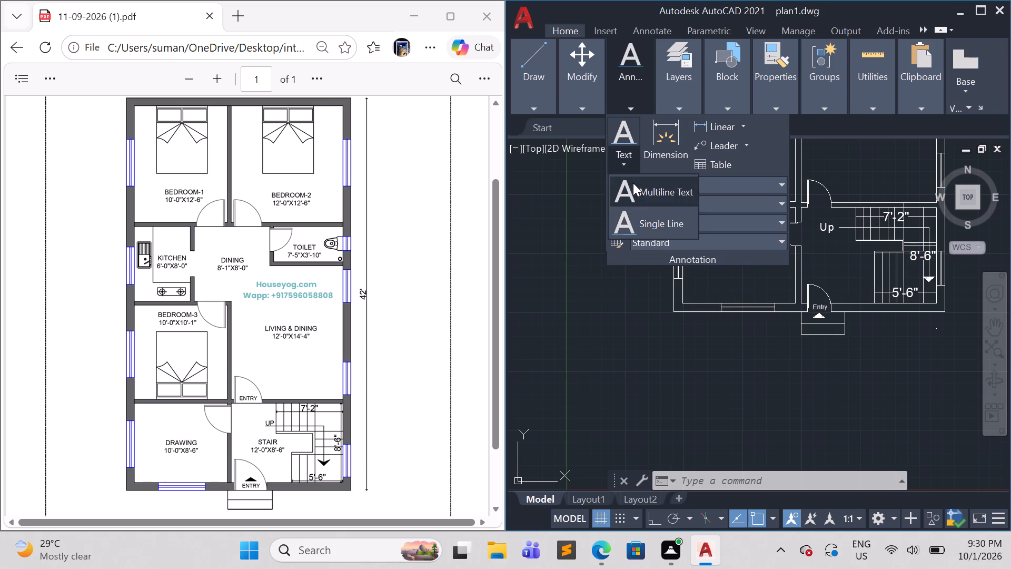
pyautogui.click(646, 221)
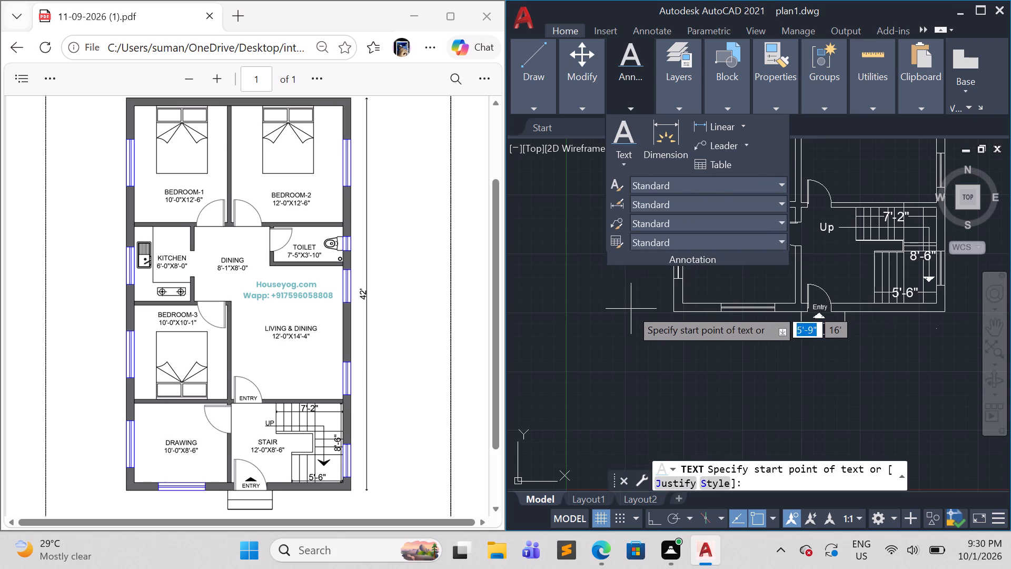
pyautogui.scroll(1, 718, 252)
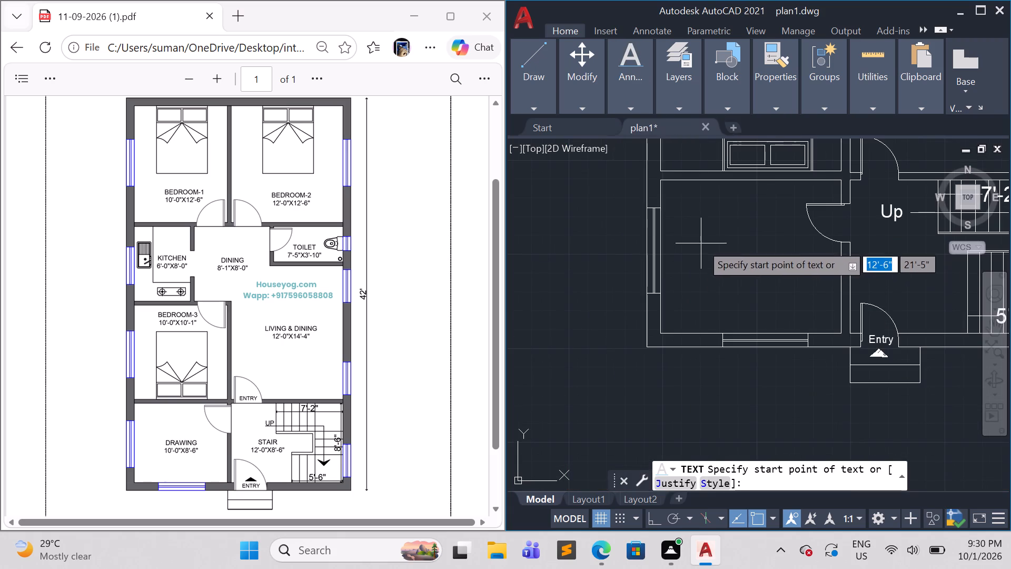
pyautogui.click(701, 242)
pyautogui.click(700, 265)
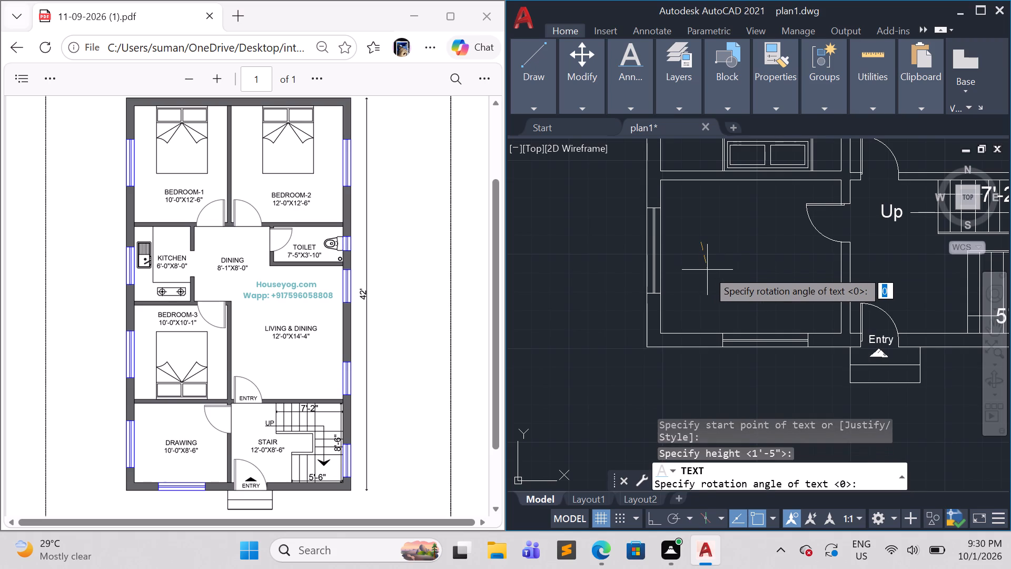
pyautogui.press('Return')
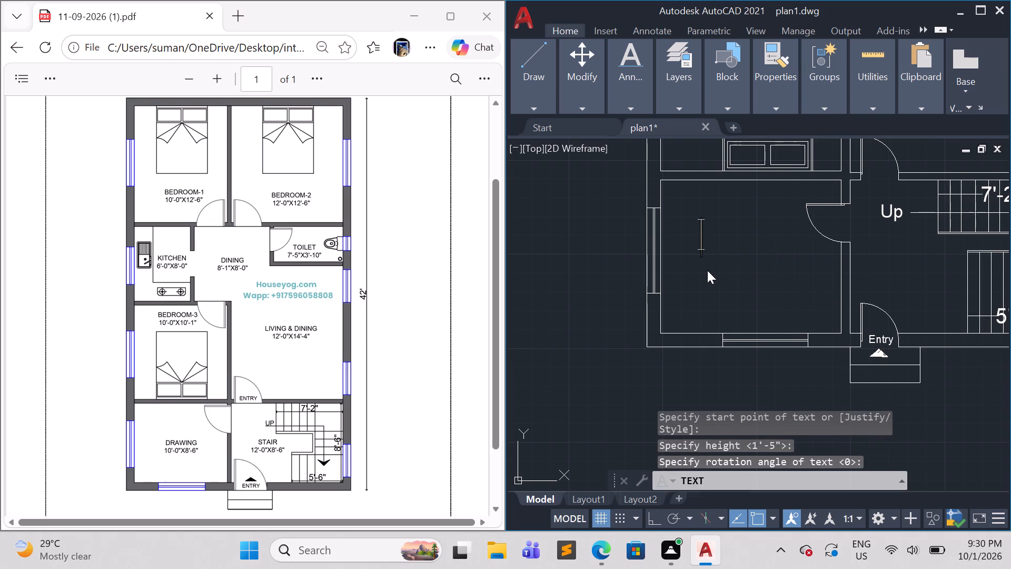
pyautogui.write('dr')
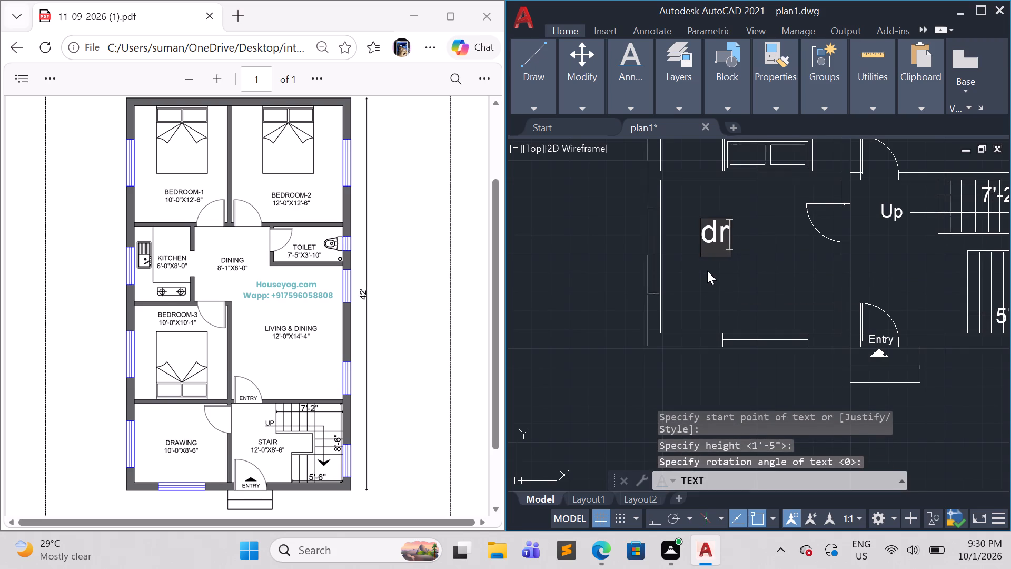
pyautogui.press('BackSpace')
pyautogui.press('BackSpace')
pyautogui.press('BackSpace')
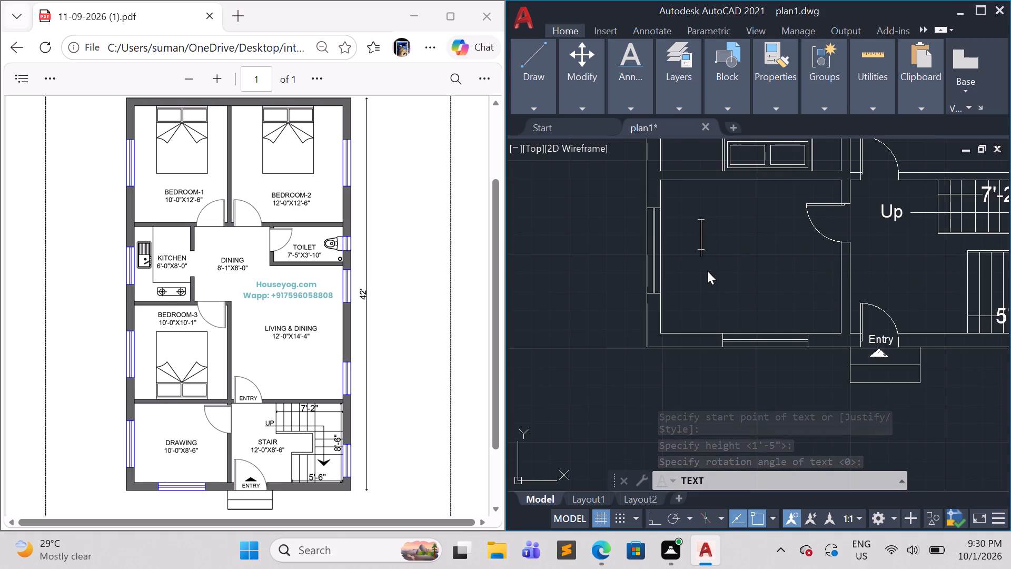
pyautogui.write('Dra')
pyautogui.write('wing')
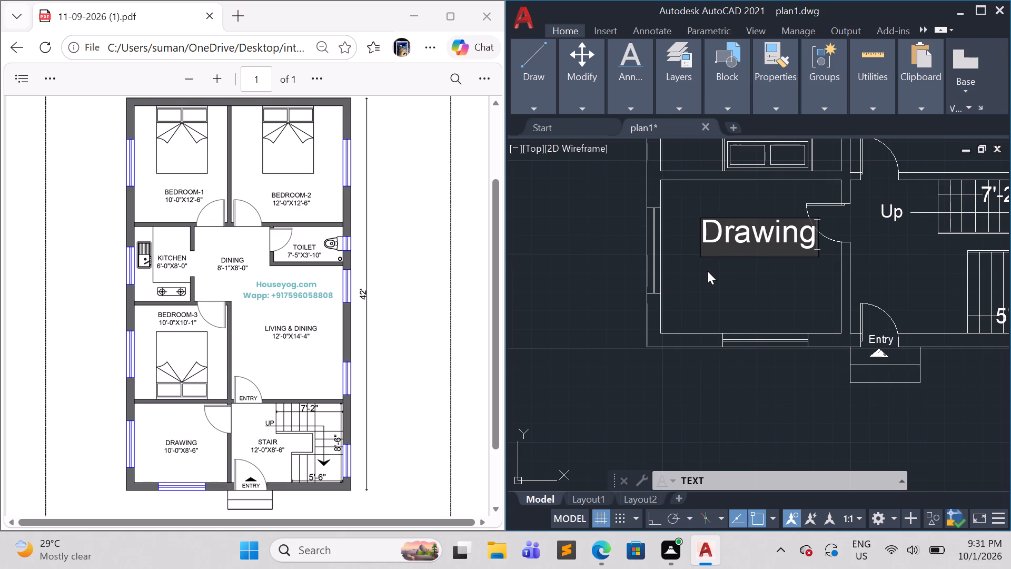
pyautogui.press('Down')
# Add the room size 10' X 8'-6" as a second line below "Drawing" and finish the text.
pyautogui.press('Return')
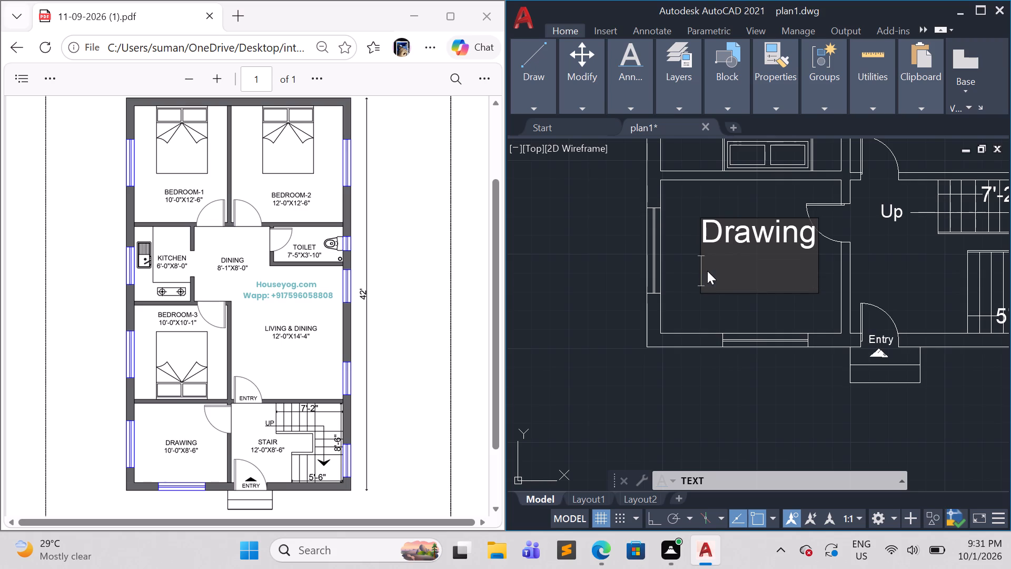
pyautogui.press('1')
pyautogui.press('0')
pyautogui.press("'")
pyautogui.press('space')
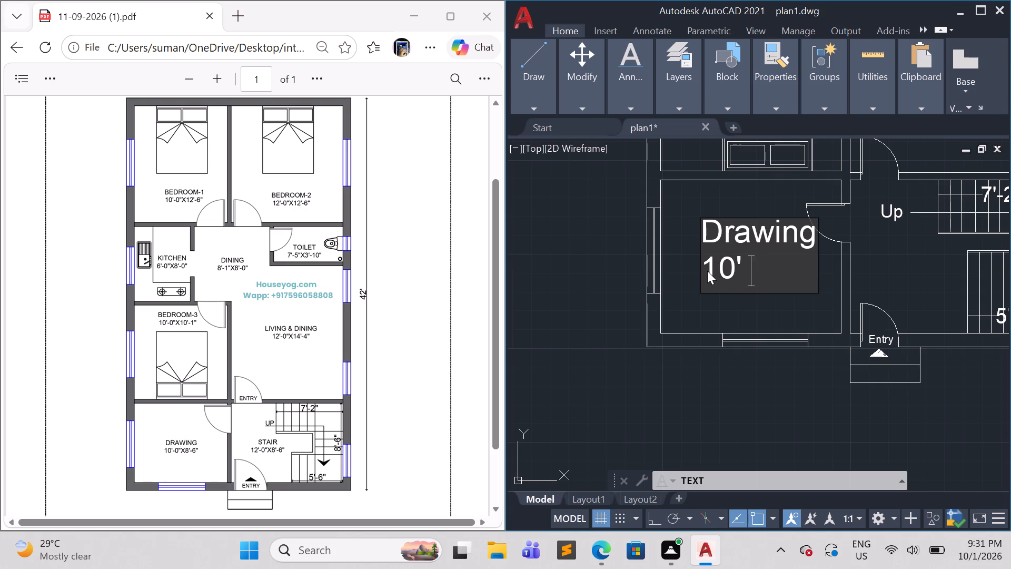
pyautogui.hotkey('shift', 'x')
pyautogui.press('space')
pyautogui.press('8')
pyautogui.press("'")
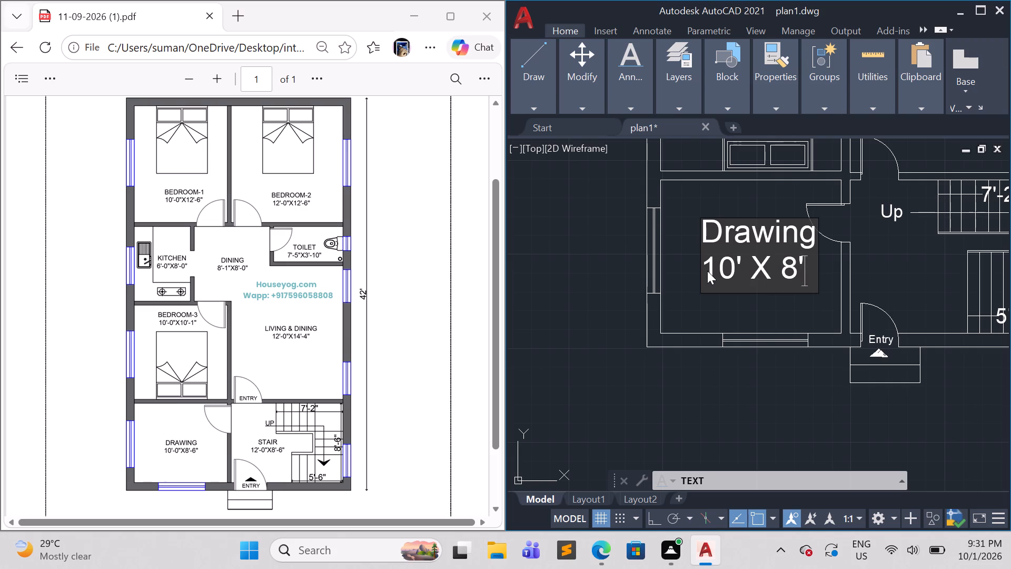
pyautogui.press('-')
pyautogui.press('6')
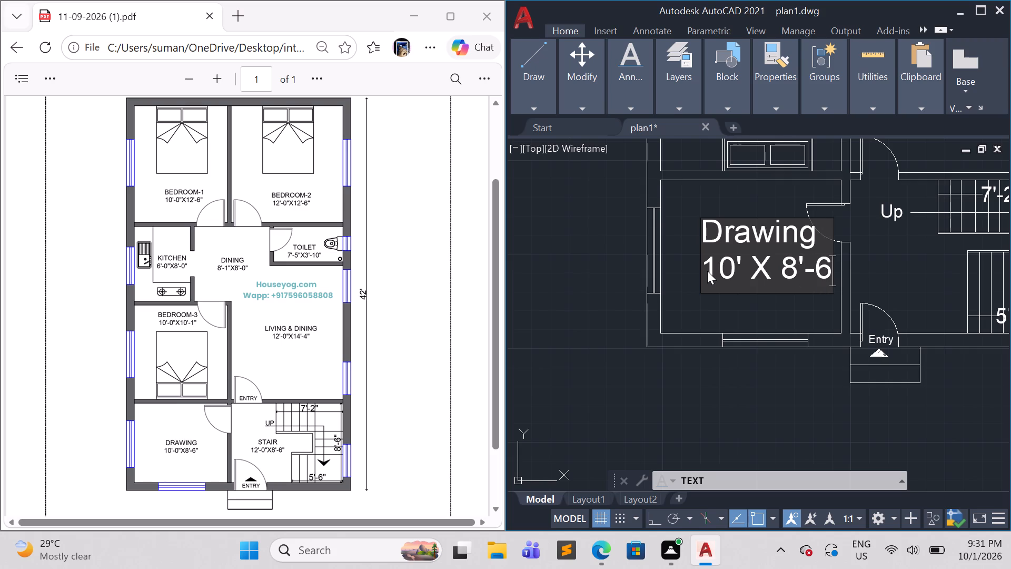
pyautogui.hotkey('shift', '"')
pyautogui.press('Return')
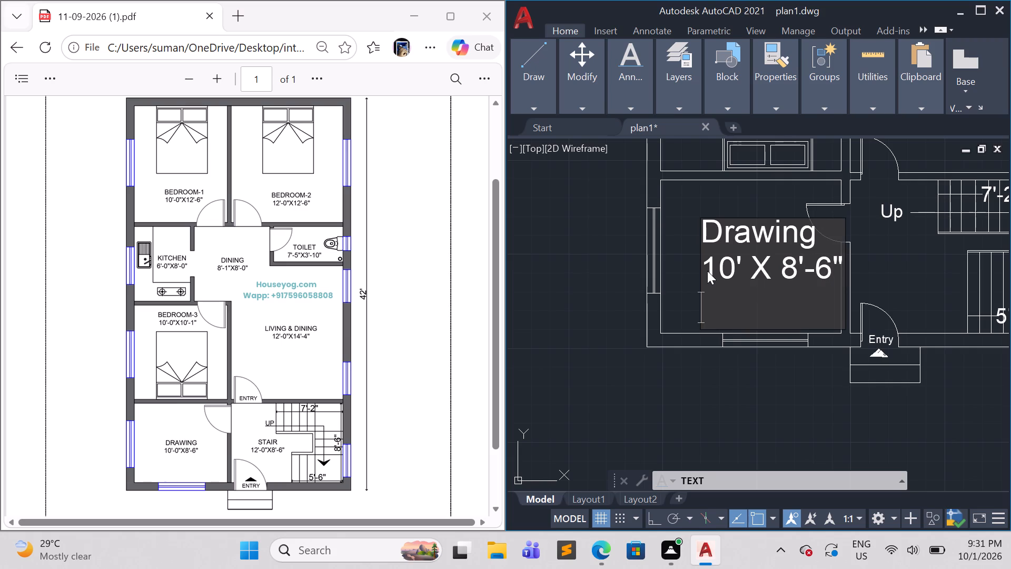
pyautogui.press('Return')
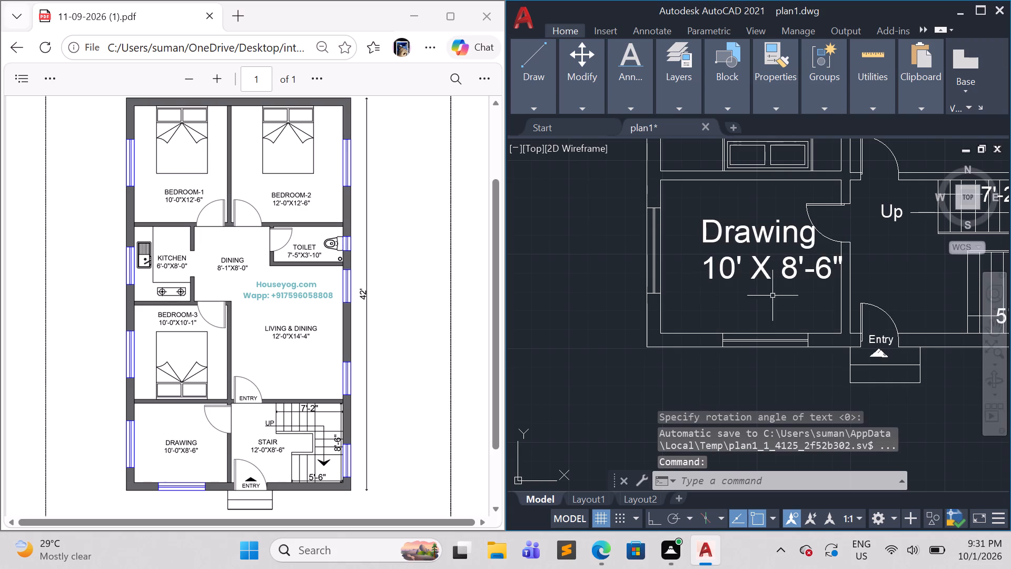
# Scale down both lines of the drawing room label about the lower-left corner of the size line.
pyautogui.click(790, 270)
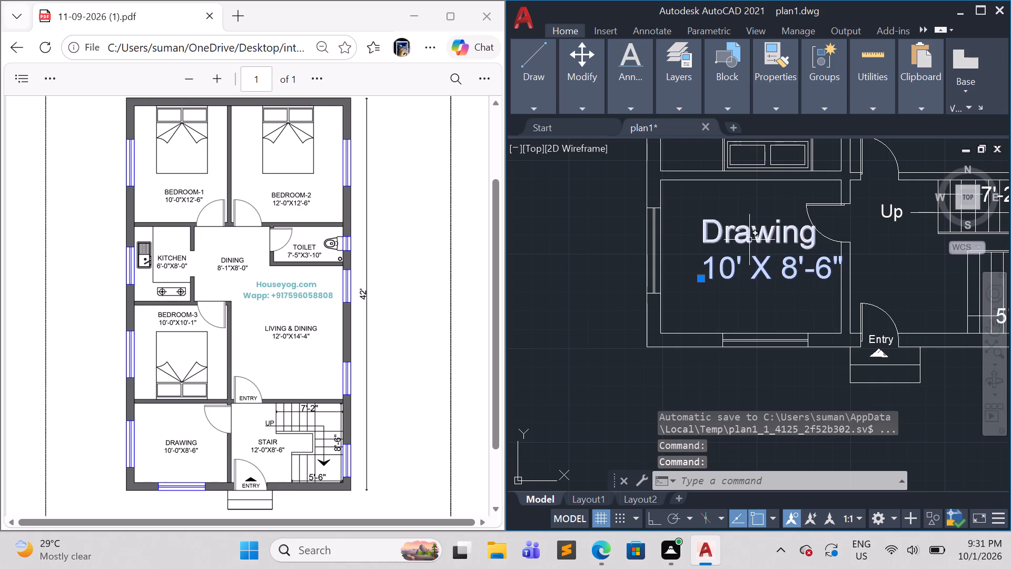
pyautogui.click(748, 238)
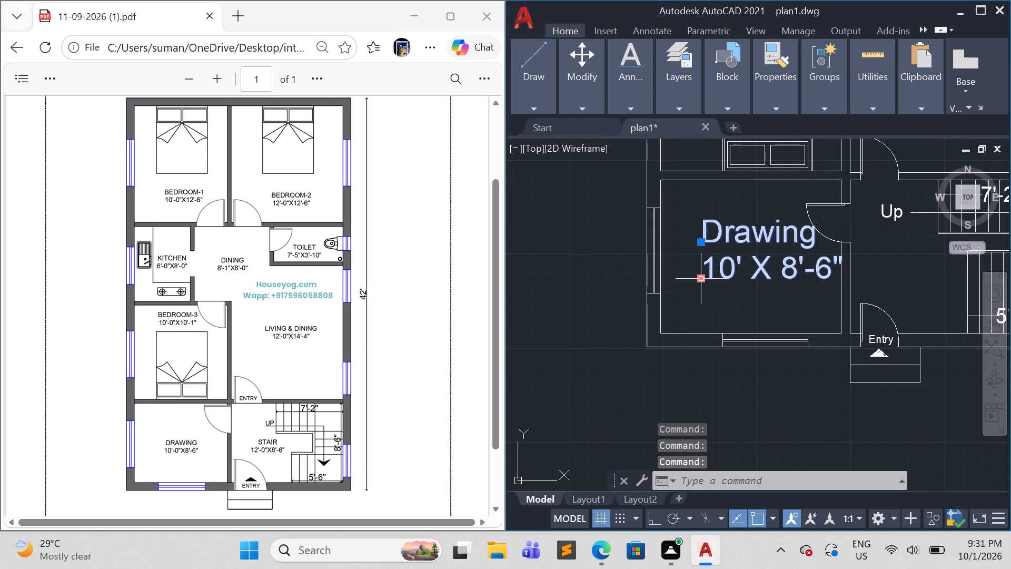
pyautogui.write('sc')
pyautogui.press('Return')
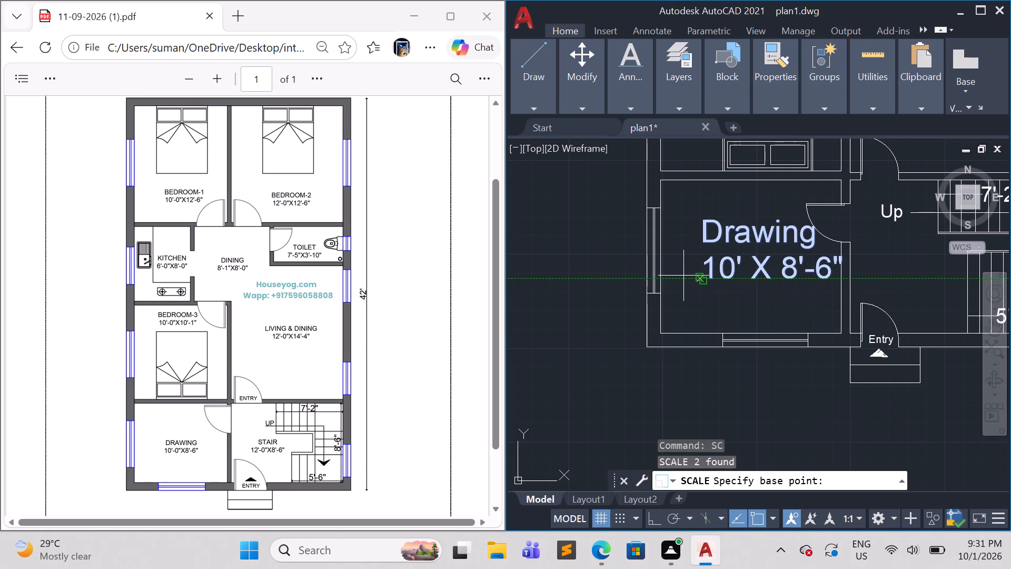
pyautogui.click(701, 279)
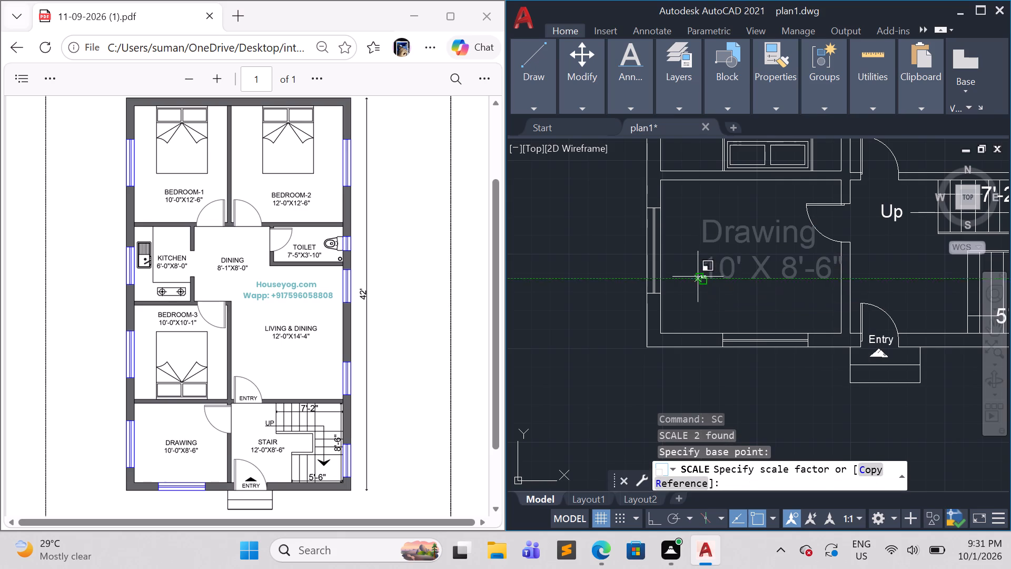
pyautogui.click(752, 250)
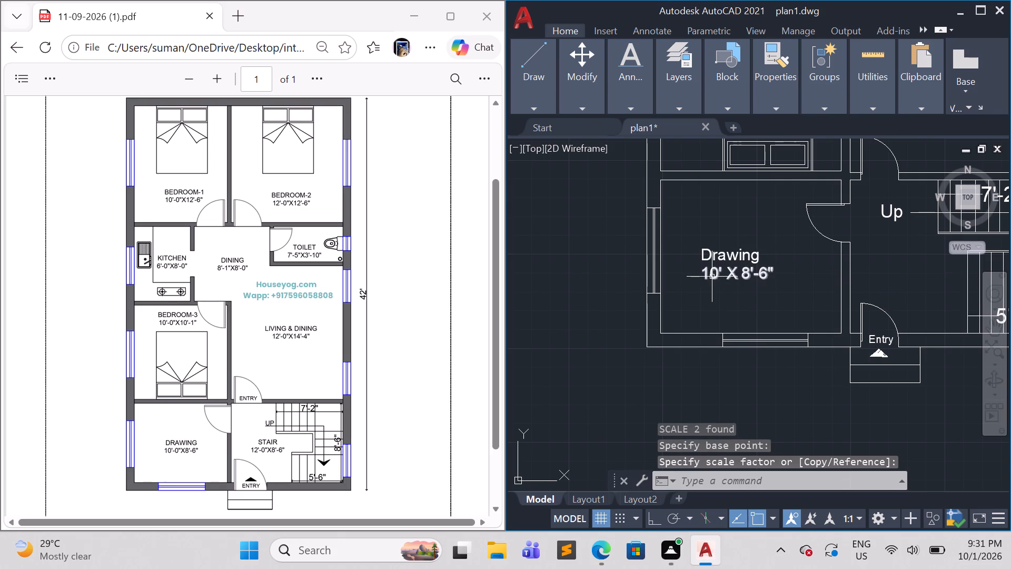
# Scale both lines of the drawing room label down further about a point near their lower-left corner.
pyautogui.click(767, 287)
pyautogui.click(722, 250)
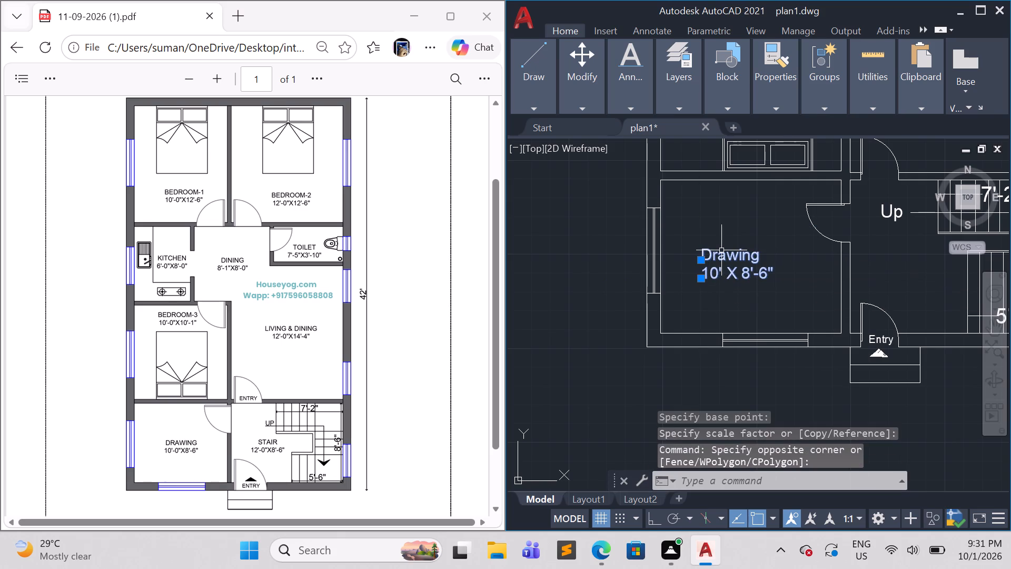
pyautogui.write('sc')
pyautogui.press('Return')
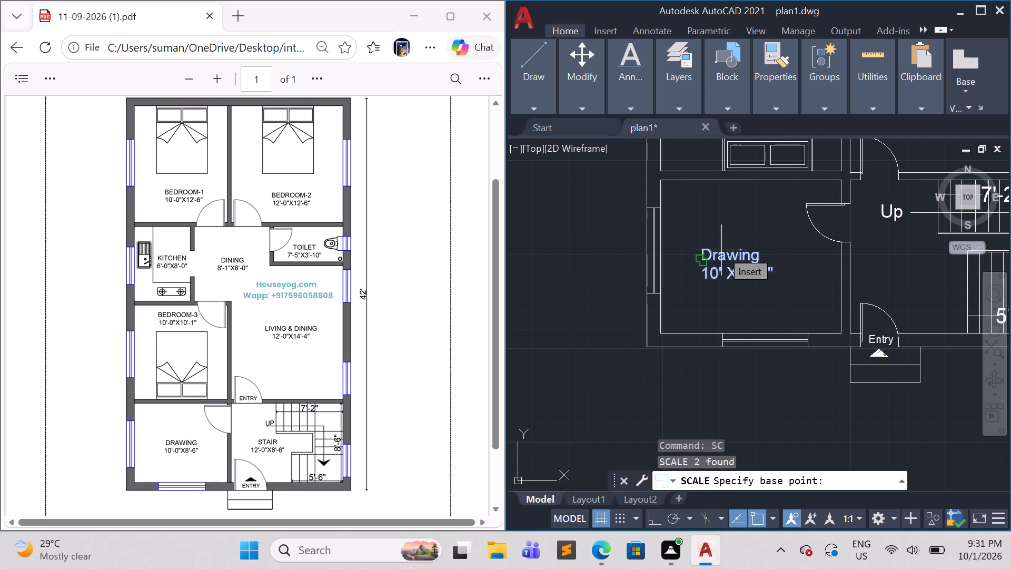
pyautogui.click(706, 282)
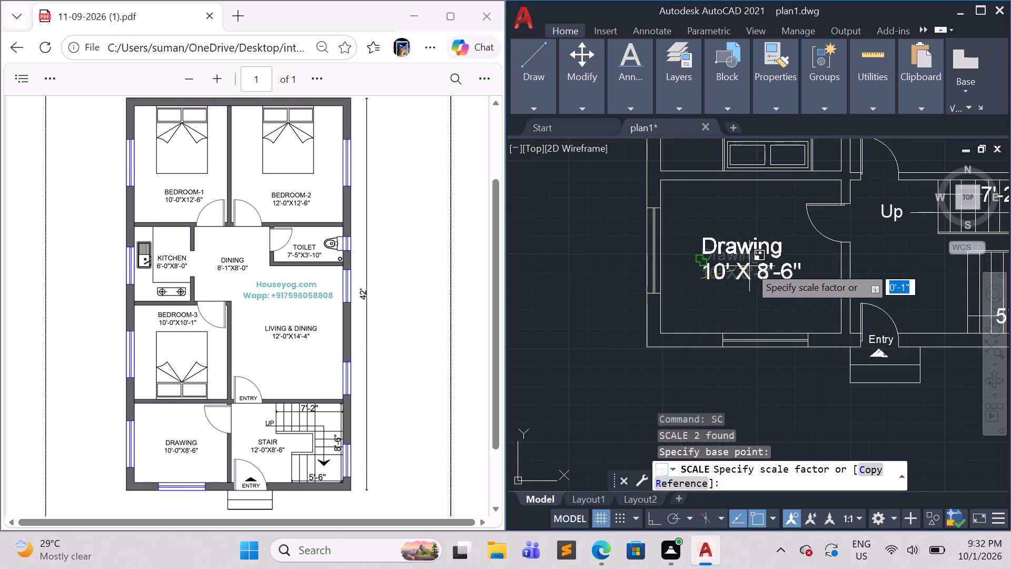
pyautogui.click(755, 265)
# Scale both lines of the drawing room label up about their lower-left corner to make them readable within the room.
pyautogui.click(738, 292)
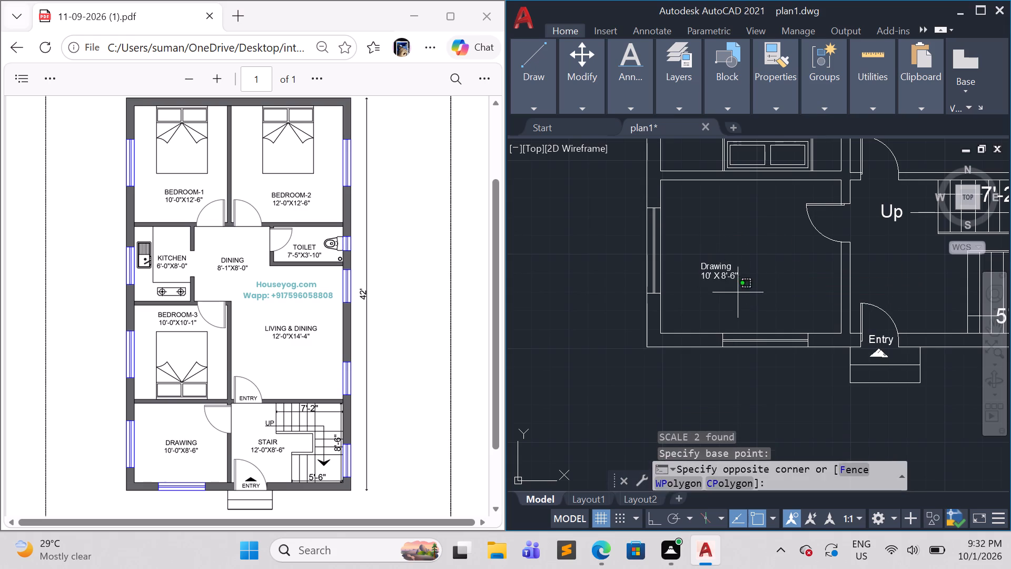
pyautogui.click(707, 257)
pyautogui.write('sc')
pyautogui.press('Return')
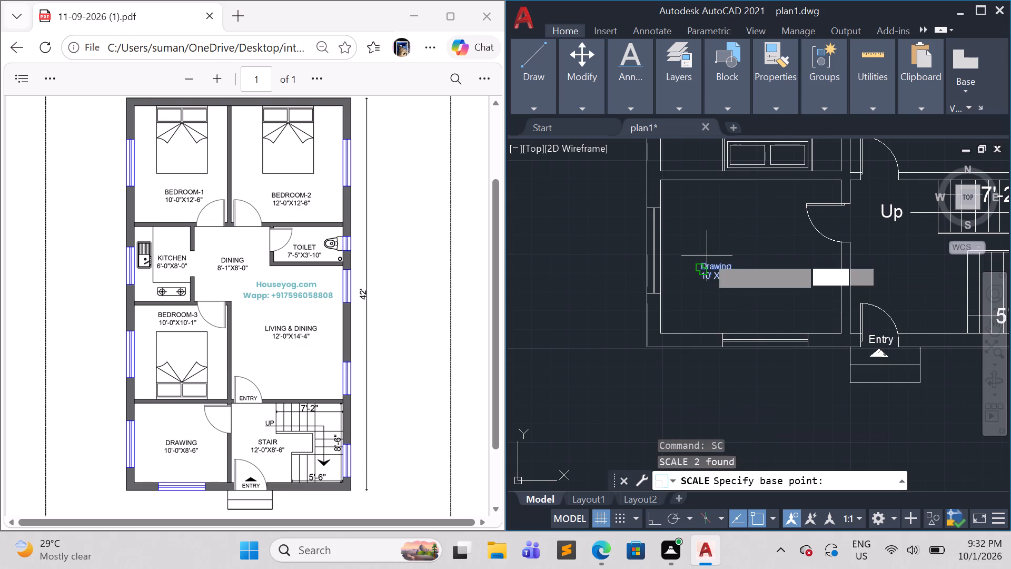
pyautogui.click(699, 278)
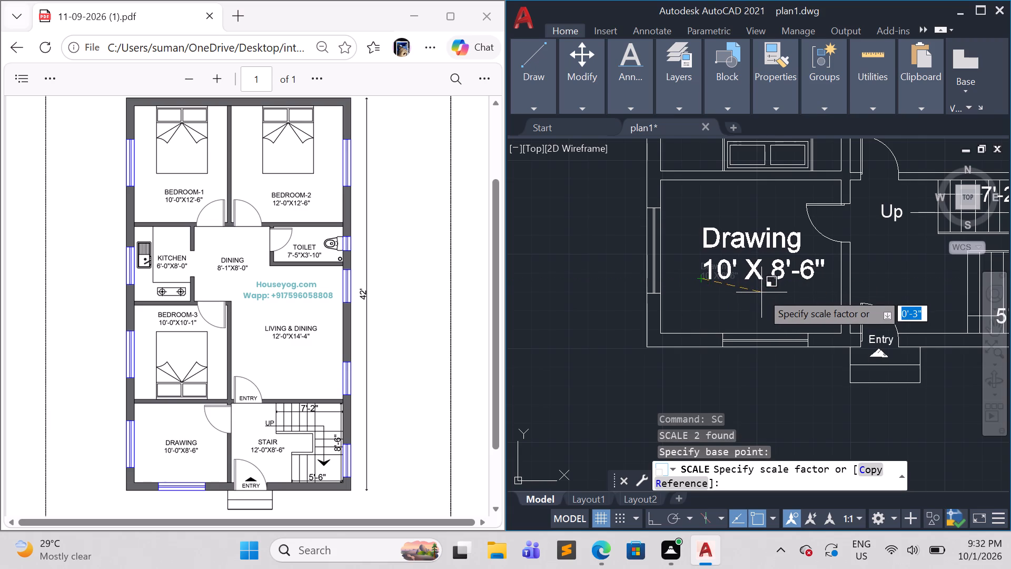
pyautogui.click(761, 292)
# Copy both lines of the drawing room label into Bedroom-1 and Bedroom-2, placing each copy below the bed.
pyautogui.scroll(-1, 795, 292)
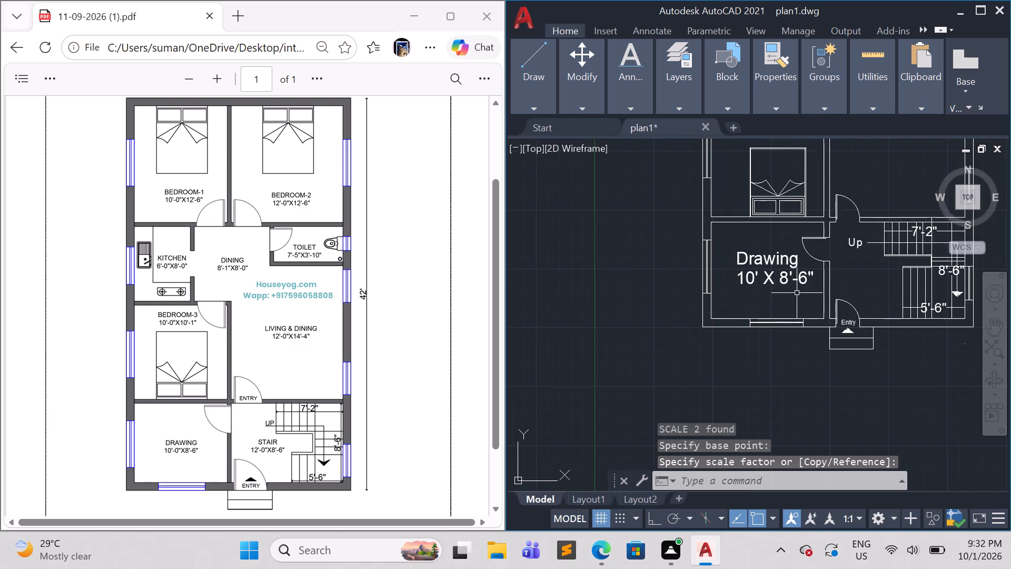
pyautogui.moveTo(797, 302); pyautogui.dragTo(767, 362, button='middle')
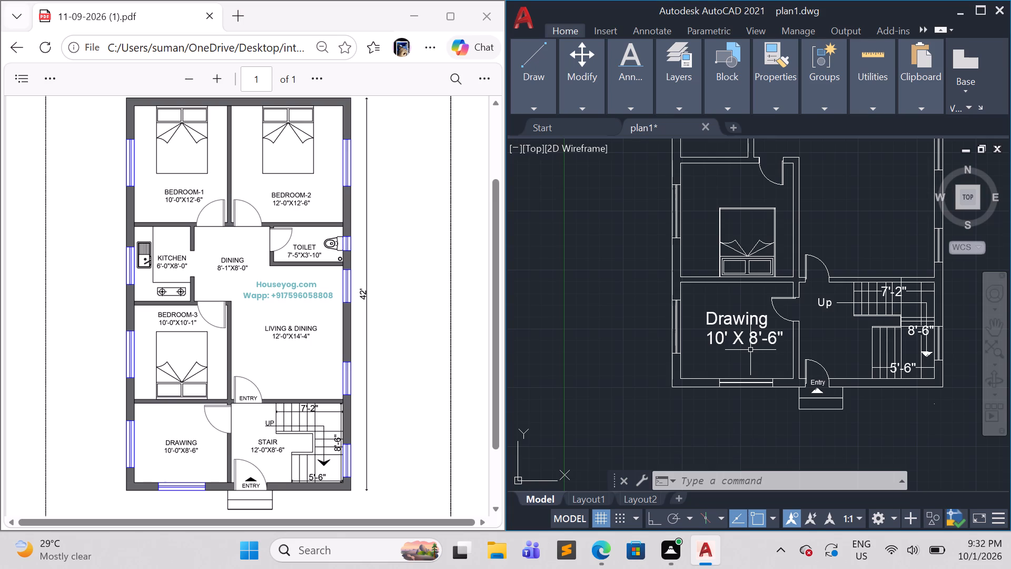
pyautogui.click(757, 340)
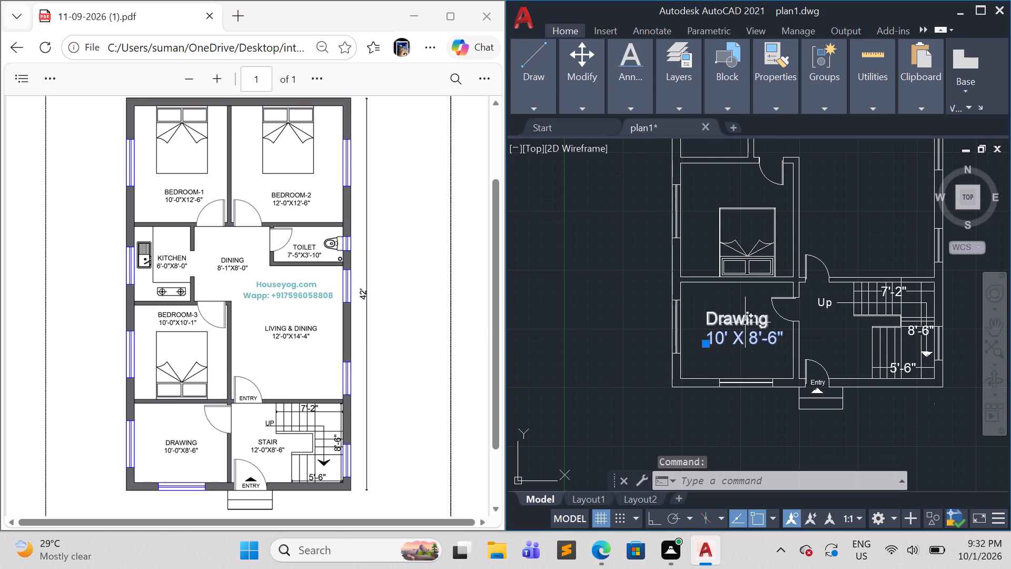
pyautogui.click(745, 322)
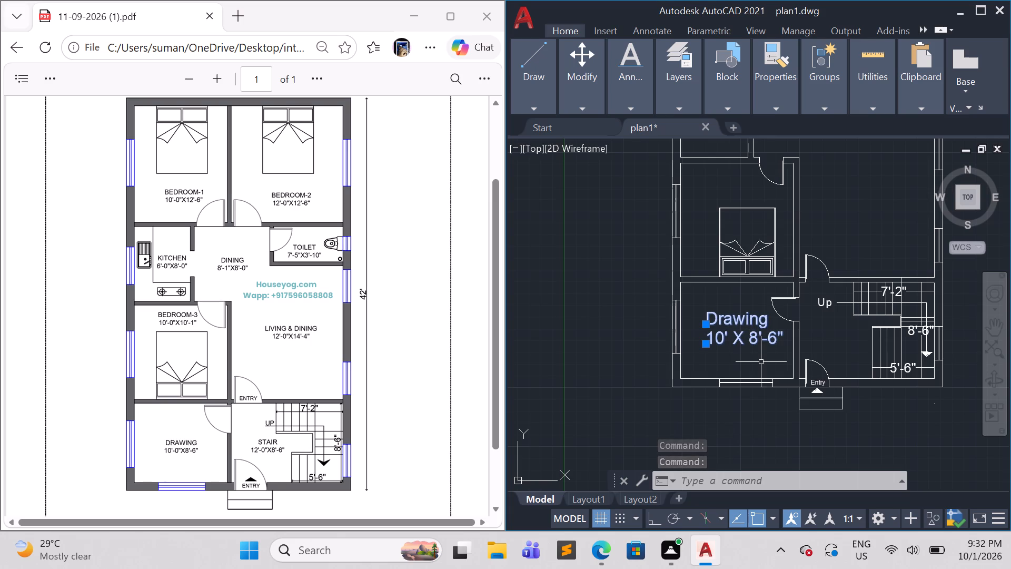
pyautogui.write('co')
pyautogui.press('Return')
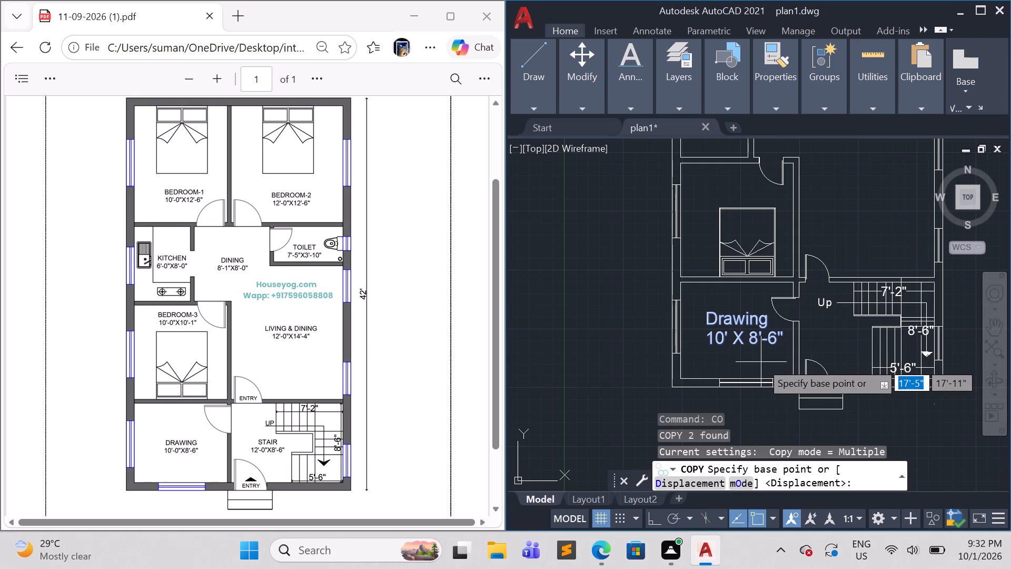
pyautogui.click(711, 345)
pyautogui.scroll(-2, 751, 271)
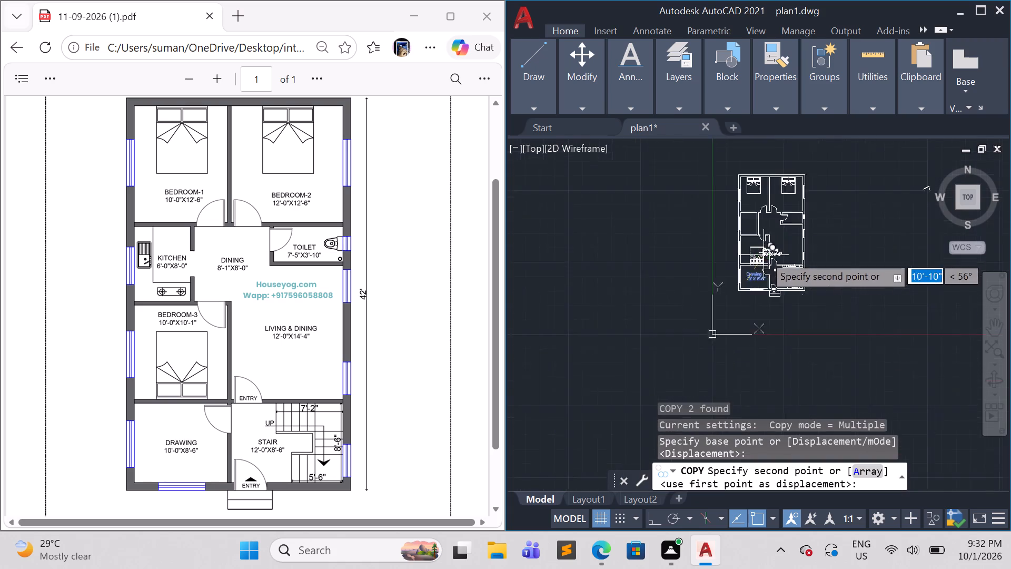
pyautogui.scroll(-2, 765, 254)
pyautogui.scroll(4, 767, 203)
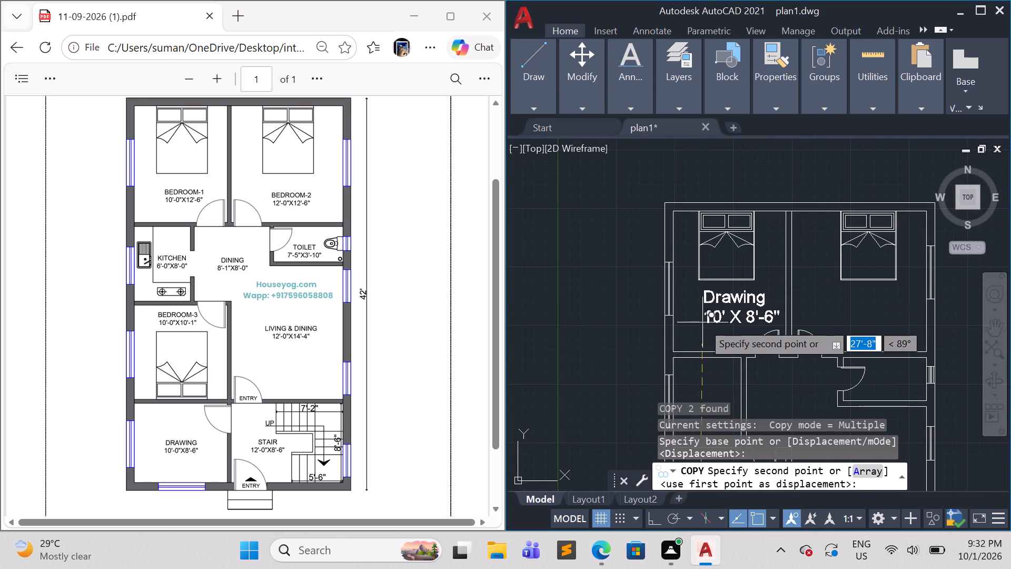
pyautogui.click(694, 322)
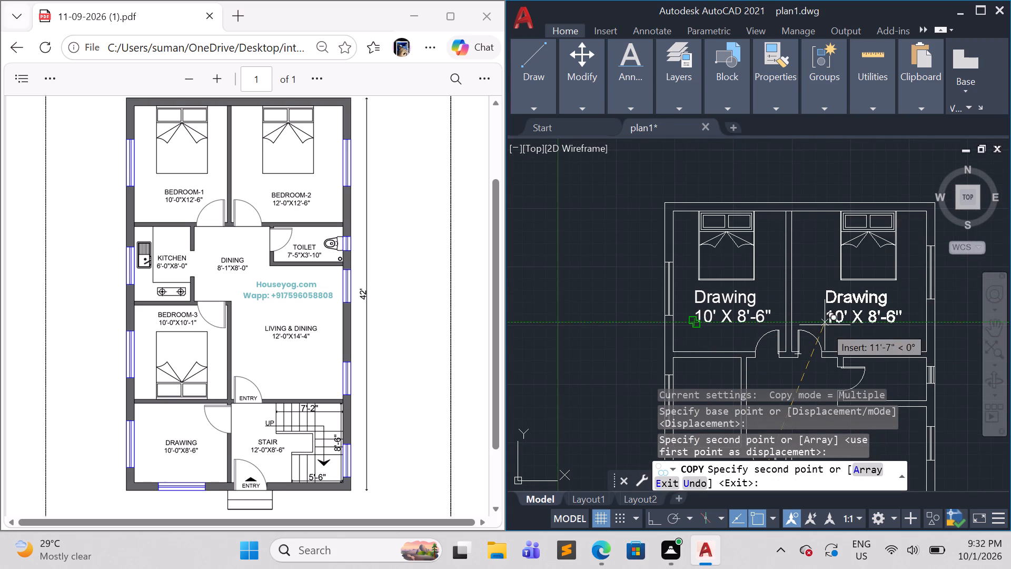
pyautogui.click(825, 324)
# Place further copies of the two-line label in the kitchen, the dining area and the living and dining room.
pyautogui.moveTo(775, 351); pyautogui.dragTo(838, 219, button='middle')
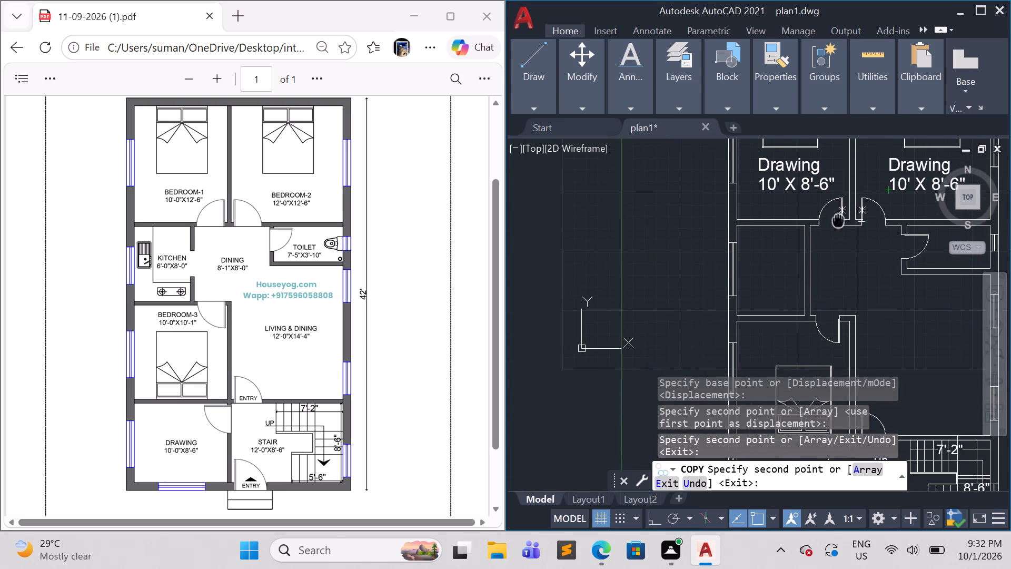
pyautogui.moveTo(838, 219); pyautogui.dragTo(832, 218, button='middle')
pyautogui.click(736, 276)
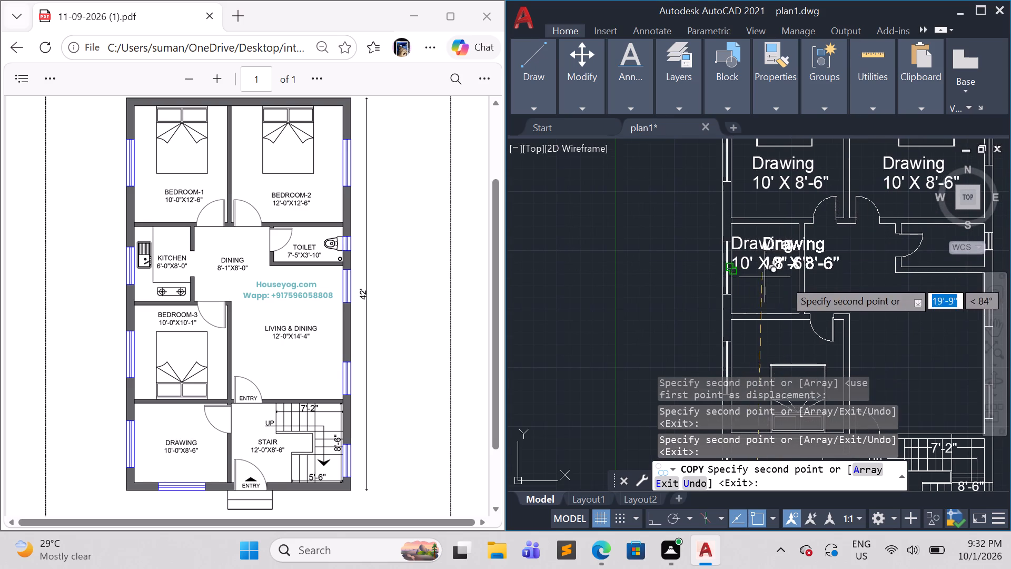
pyautogui.click(816, 284)
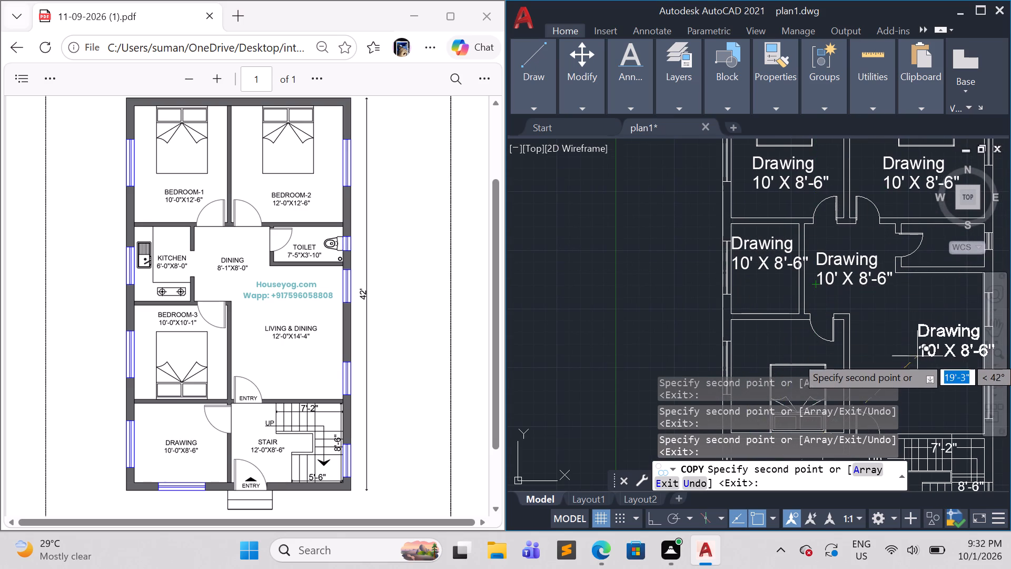
pyautogui.click(893, 355)
# Place label copies above the bed in Bedroom-3 and in the stair area above the entry, and finish copying.
pyautogui.scroll(-2, 901, 342)
pyautogui.moveTo(892, 339); pyautogui.dragTo(892, 339, button='middle')
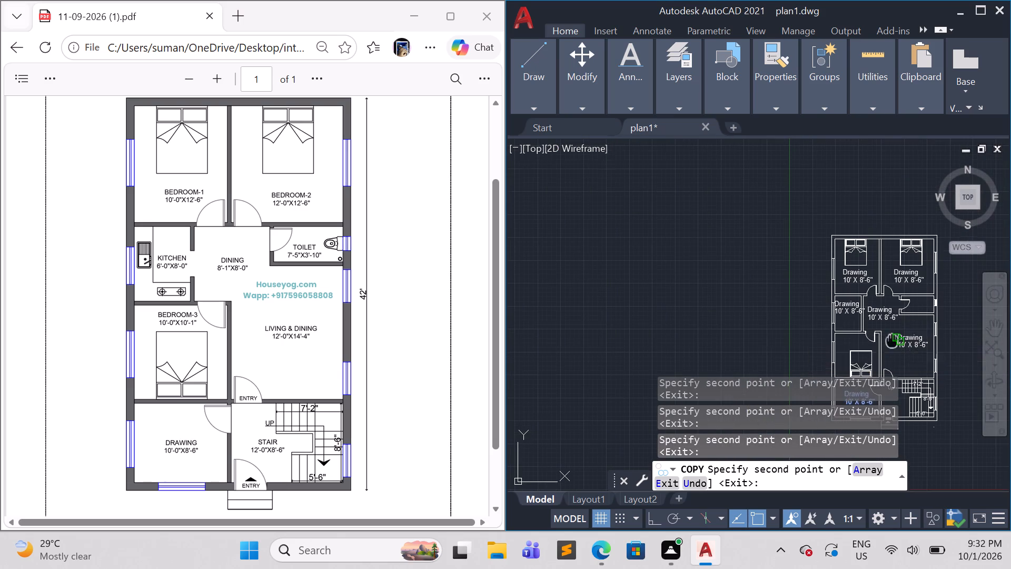
pyautogui.moveTo(892, 339); pyautogui.dragTo(837, 214, button='middle')
pyautogui.scroll(1, 836, 212)
pyautogui.scroll(1, 758, 229)
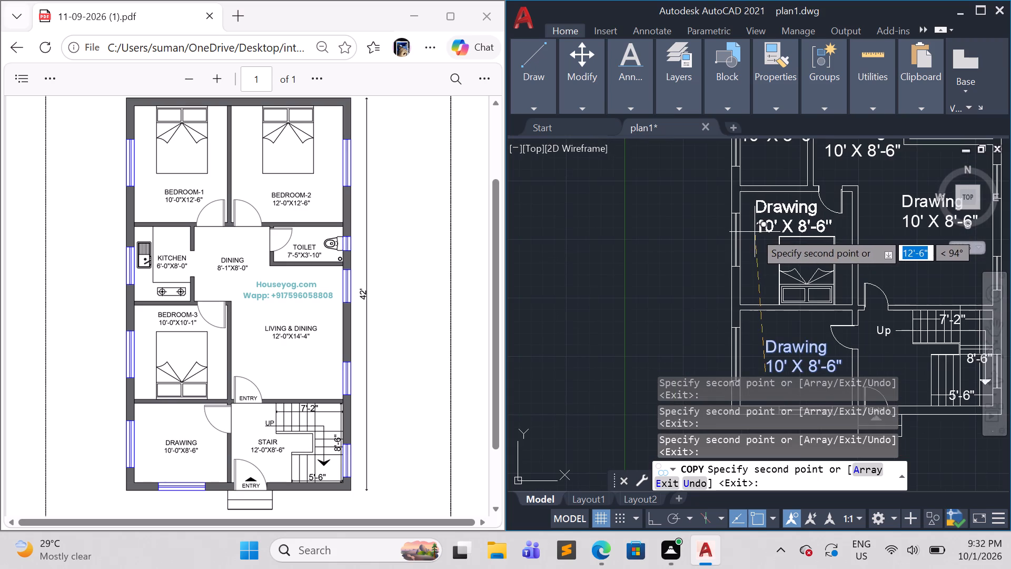
pyautogui.click(755, 232)
pyautogui.scroll(-1, 834, 262)
pyautogui.scroll(3, 868, 332)
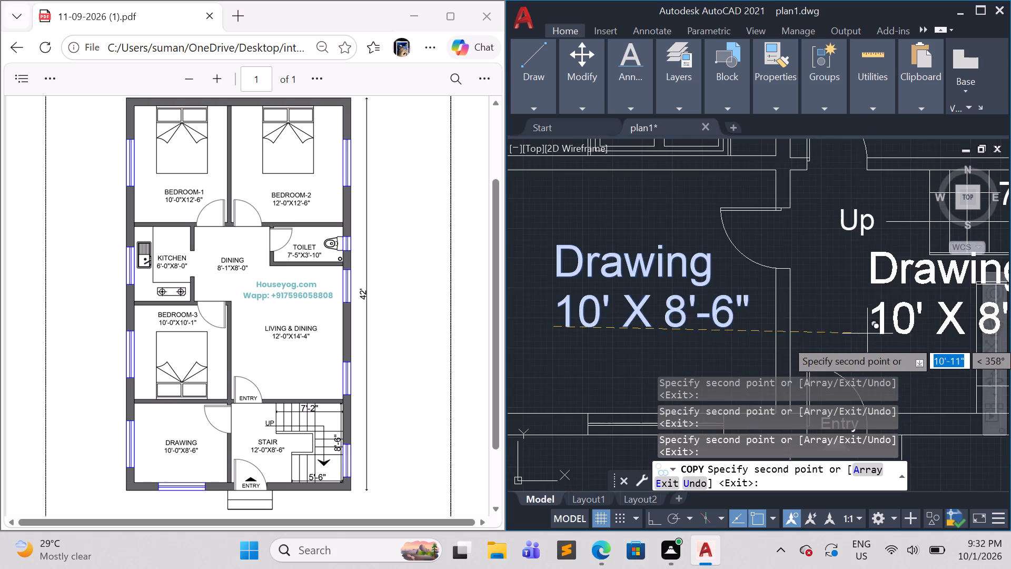
pyautogui.click(824, 355)
pyautogui.press('Escape')
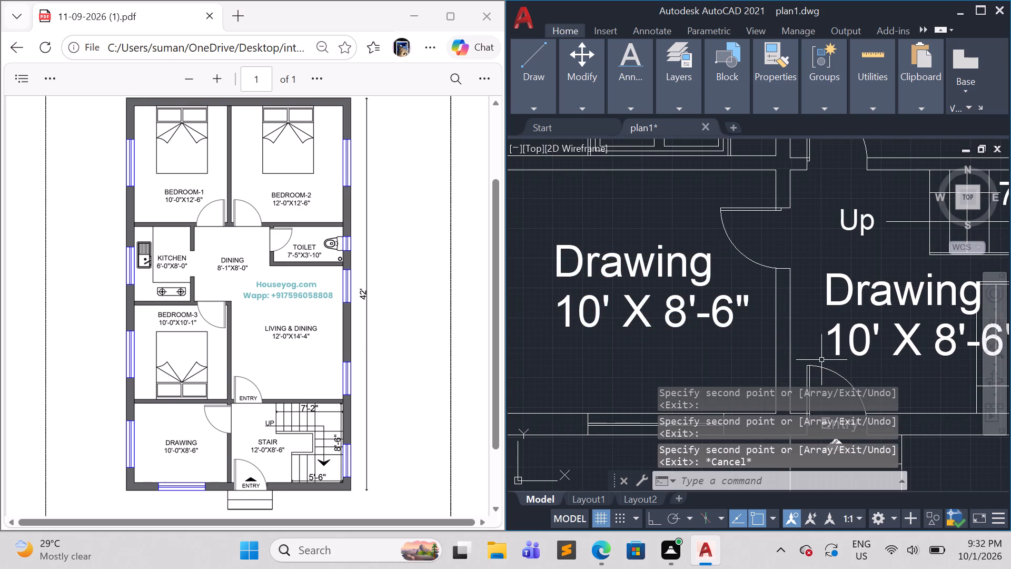
# Change the size line of the stair area's label to 12' X 8'-6".
pyautogui.scroll(-2, 867, 328)
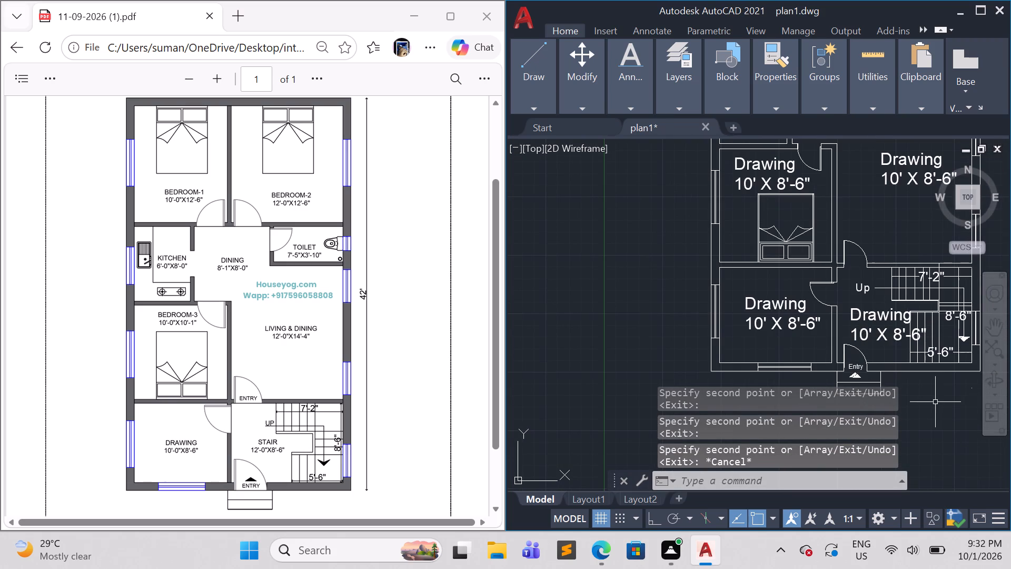
pyautogui.moveTo(933, 401); pyautogui.dragTo(857, 363, button='middle')
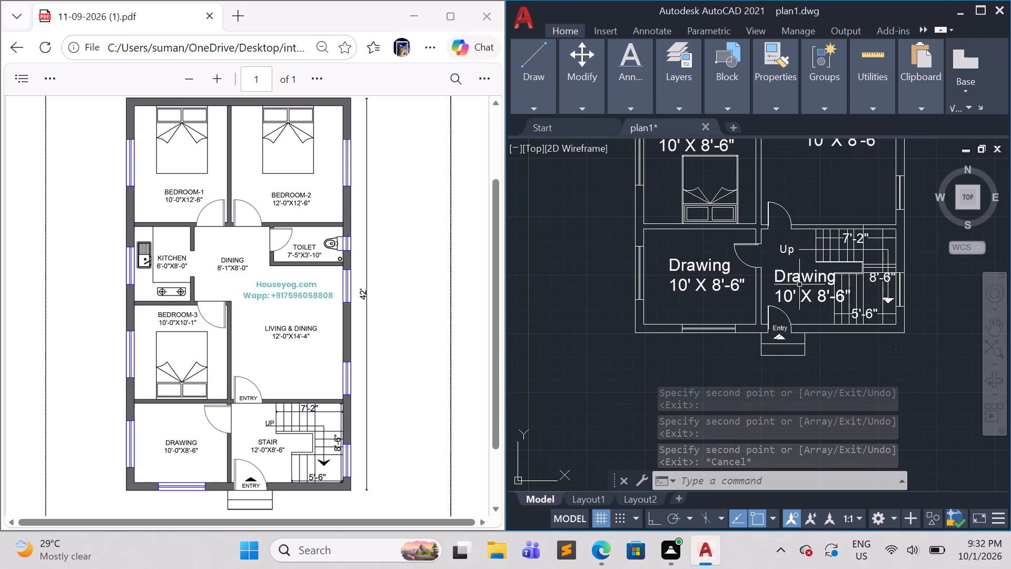
pyautogui.scroll(2, 804, 297)
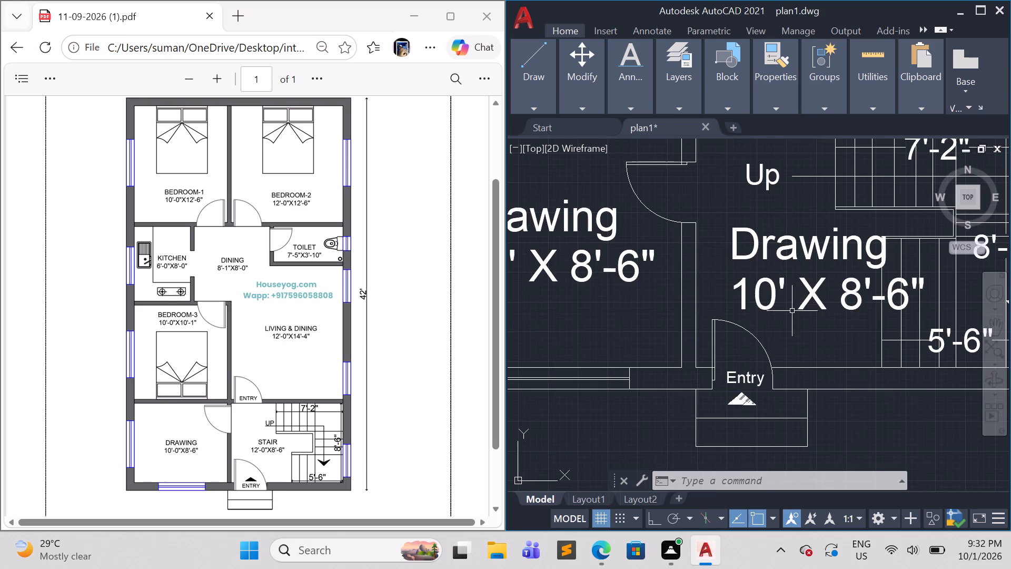
pyautogui.doubleClick(777, 294)
pyautogui.click(777, 294)
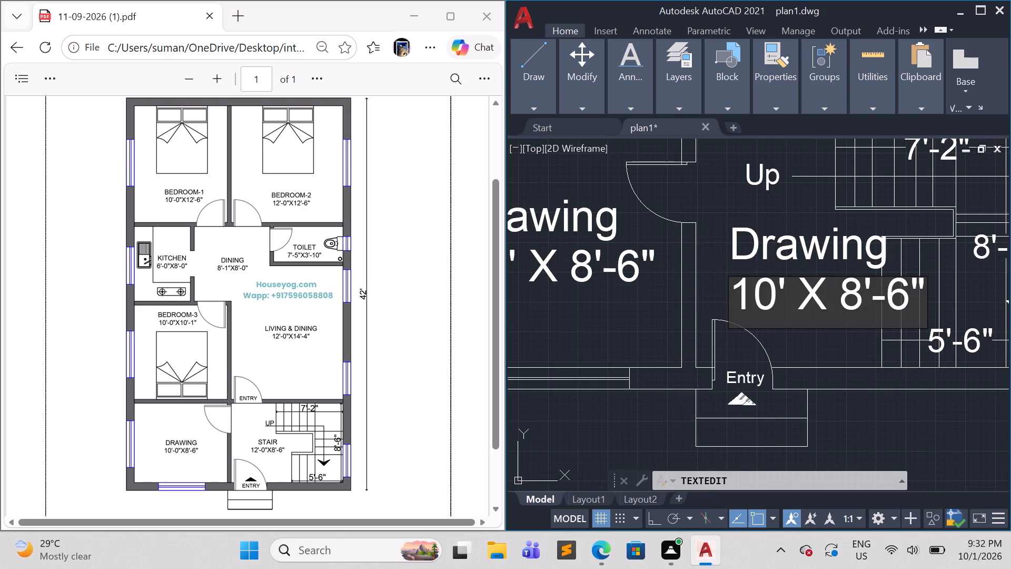
pyautogui.press('BackSpace')
pyautogui.press('2')
pyautogui.press('Right')
# Replace the name line of the stair area's label with "Stair case" and finish text editing.
pyautogui.doubleClick(801, 251)
pyautogui.doubleClick(822, 253)
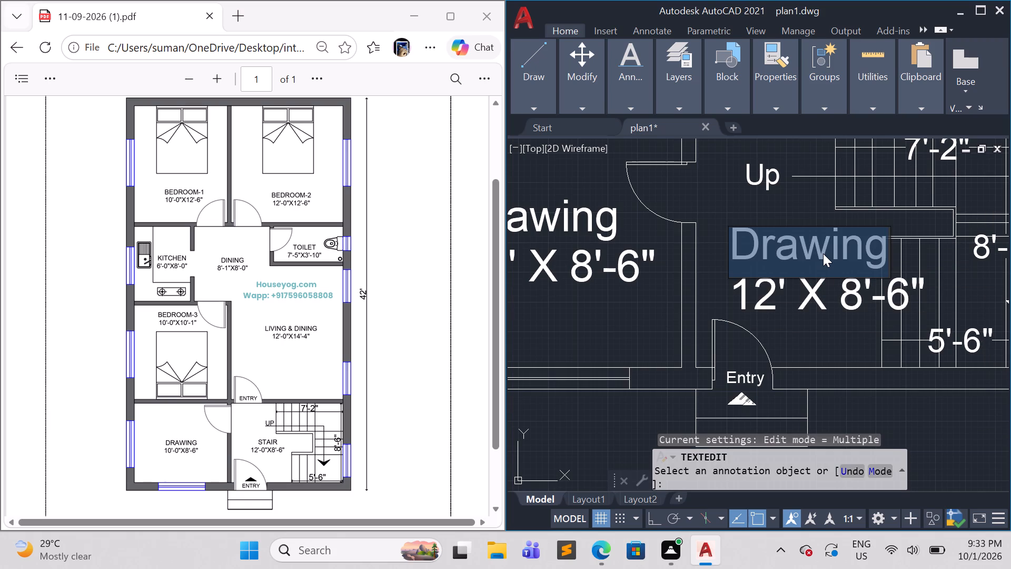
pyautogui.press('BackSpace')
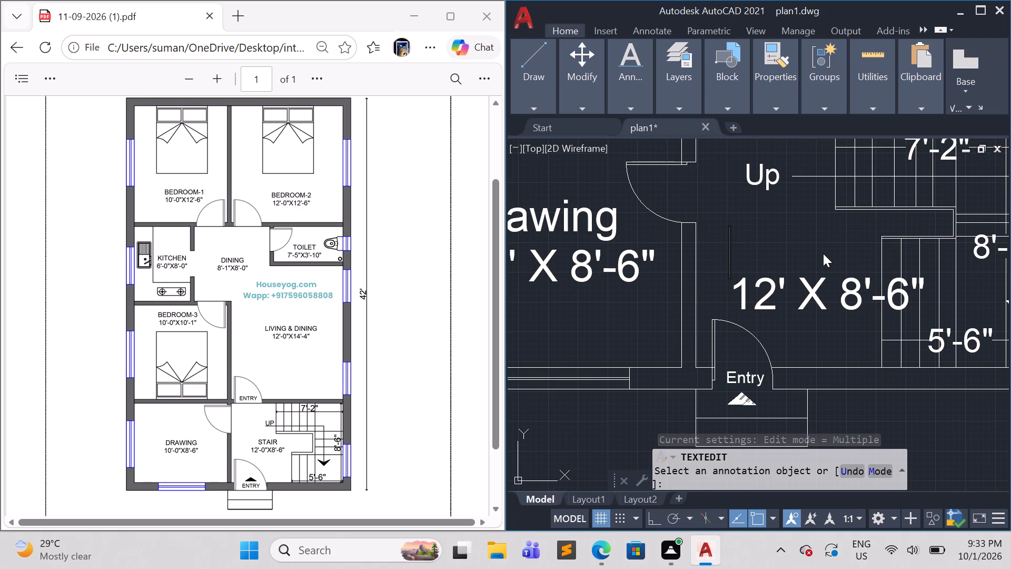
pyautogui.hotkey('shift', 's')
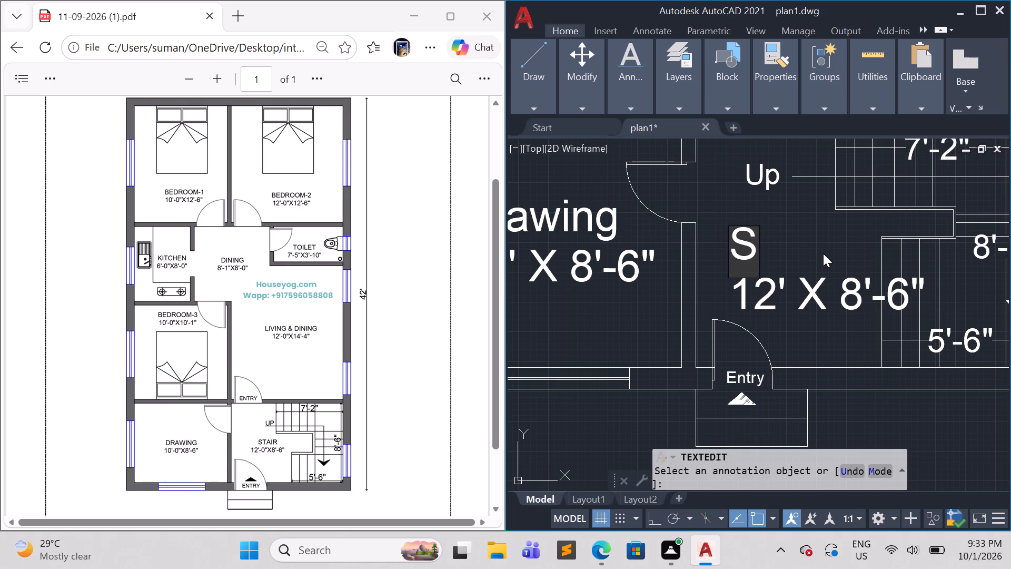
pyautogui.write('ta')
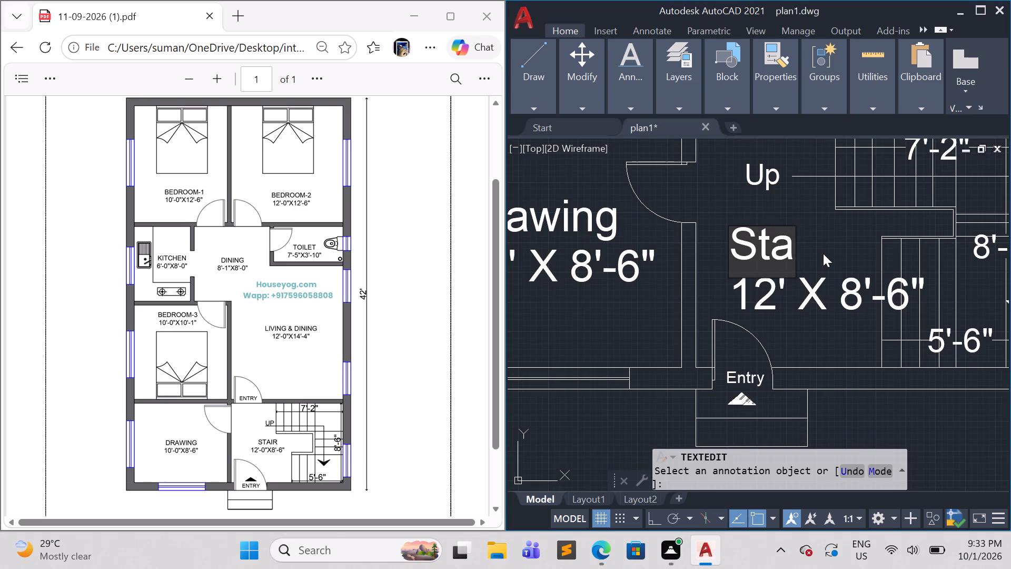
pyautogui.write('ir')
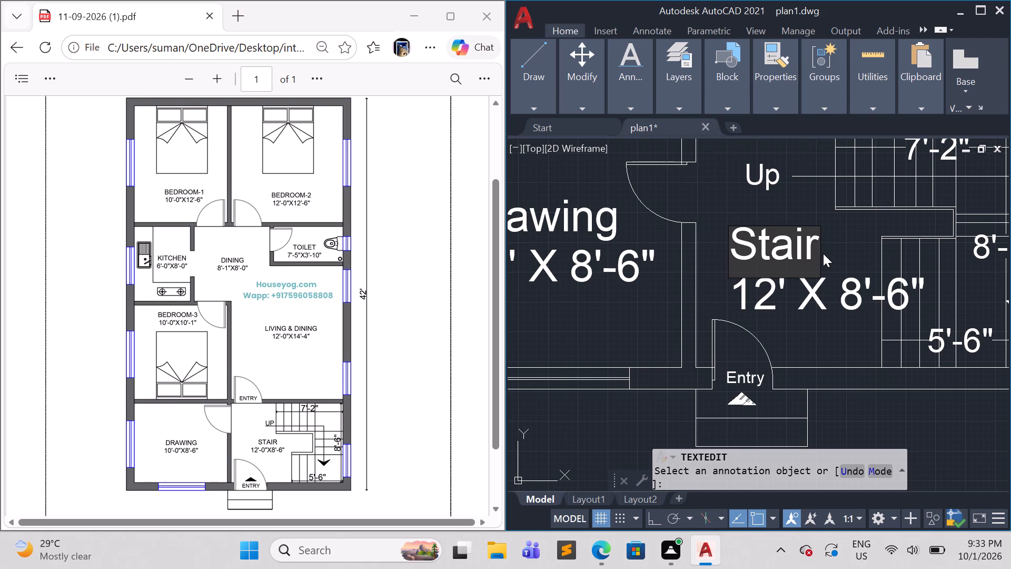
pyautogui.press('space')
pyautogui.write('case')
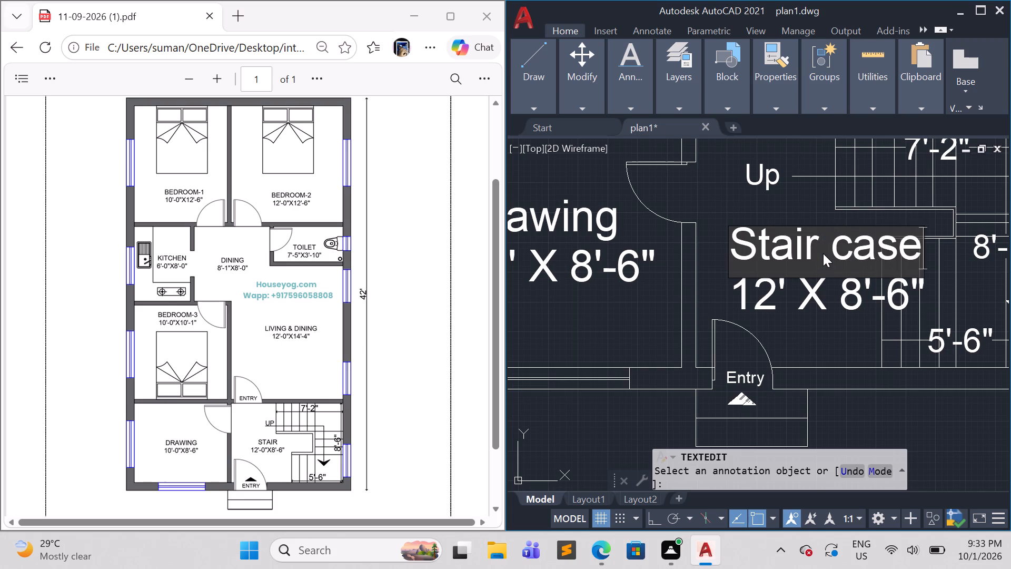
pyautogui.press('Return')
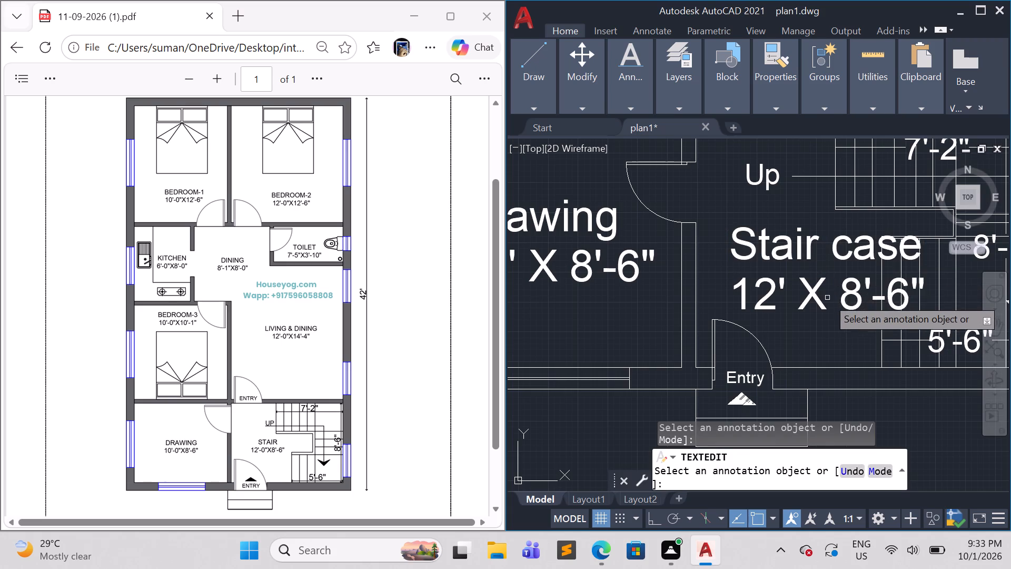
pyautogui.scroll(-1, 827, 298)
pyautogui.press('Escape')
# Scale down both lines of the stair case label about the lower-left corner of its size line.
pyautogui.click(848, 316)
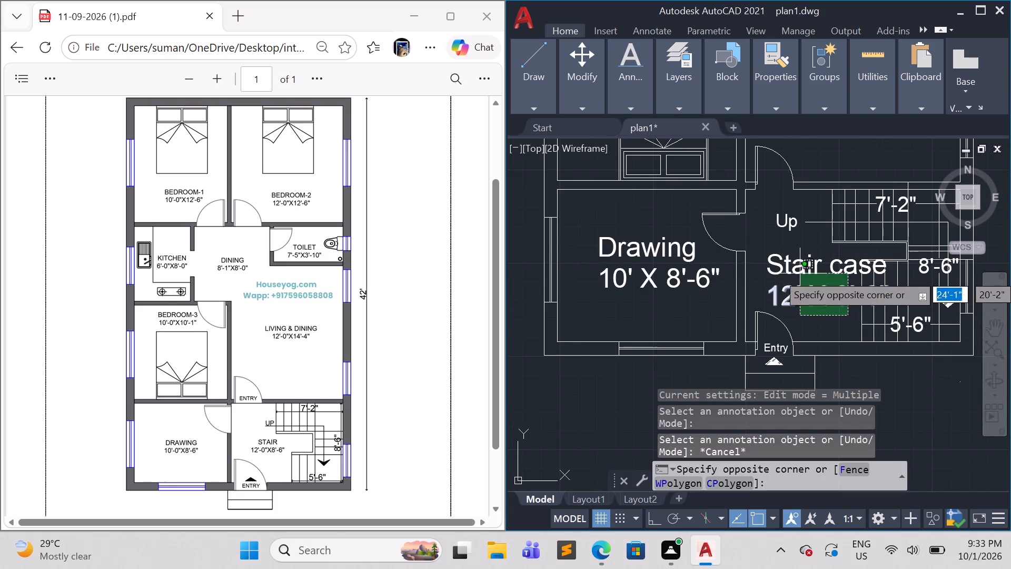
pyautogui.click(796, 270)
pyautogui.write('sc')
pyautogui.press('Return')
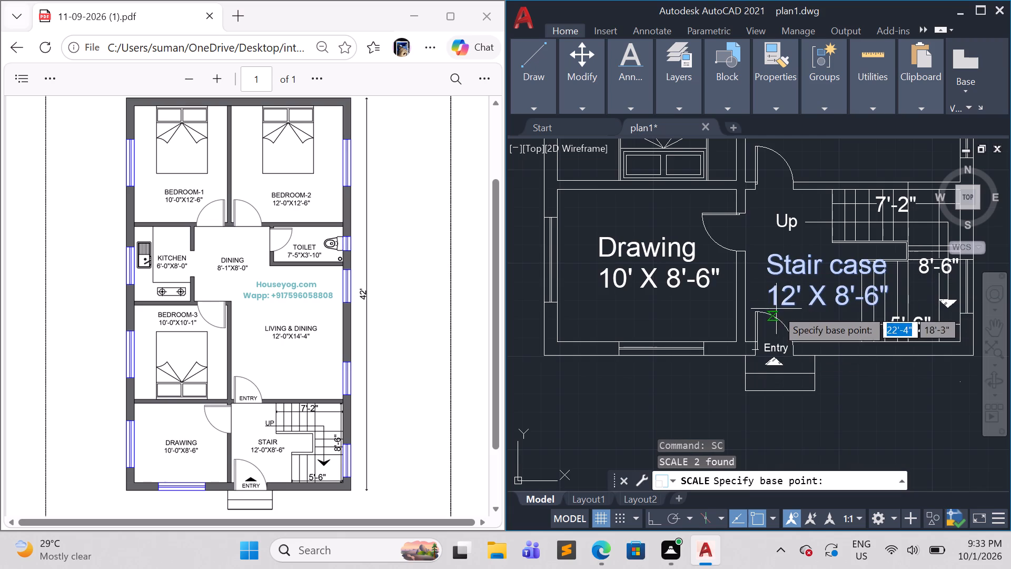
pyautogui.click(771, 305)
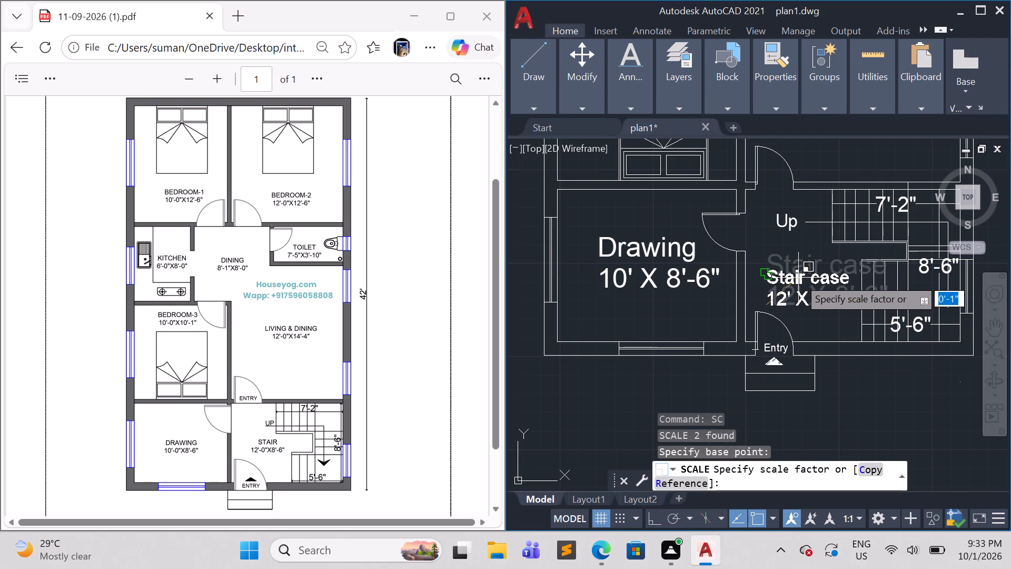
pyautogui.click(796, 271)
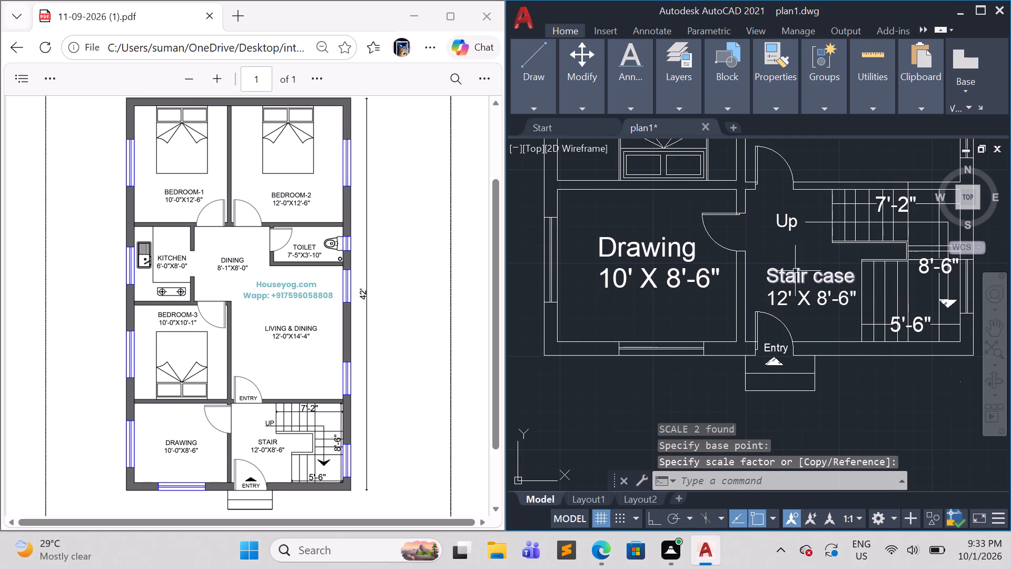
# Change the size line of the label copy in the living and dining area to 12' X 14'-4".
pyautogui.moveTo(804, 263); pyautogui.dragTo(776, 377, button='middle')
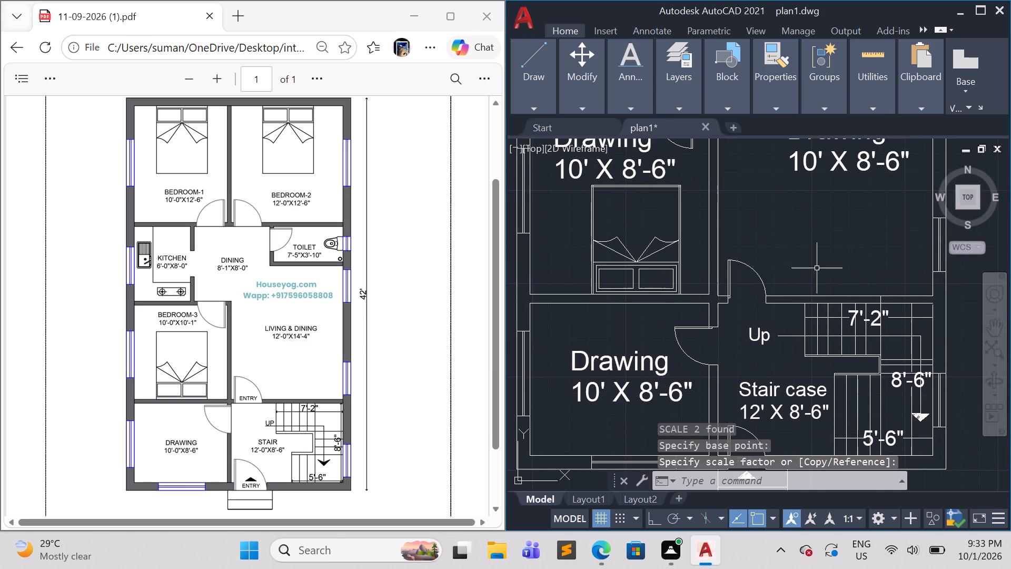
pyautogui.moveTo(817, 276); pyautogui.dragTo(778, 371, button='middle')
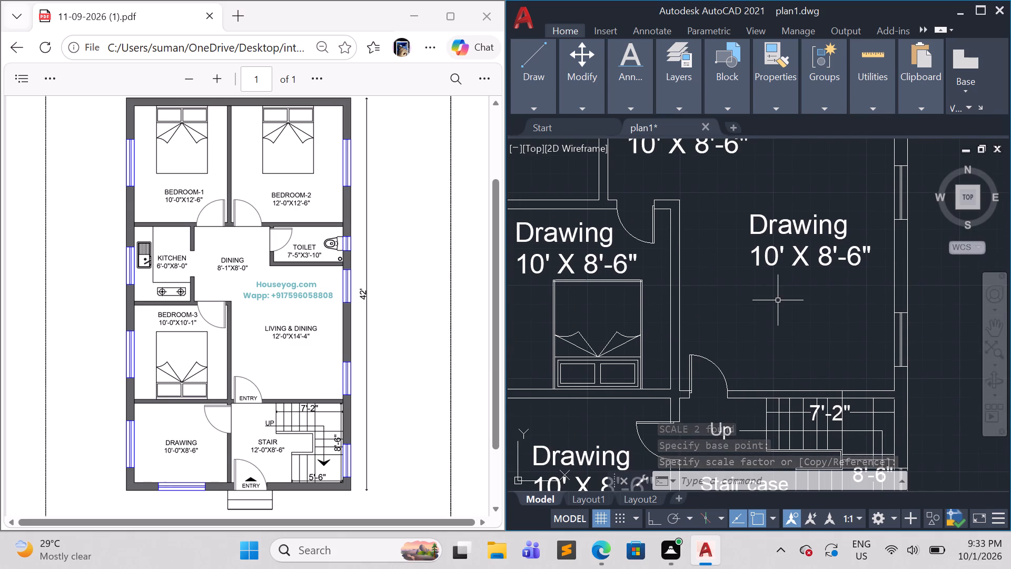
pyautogui.moveTo(770, 321); pyautogui.dragTo(769, 352, button='middle')
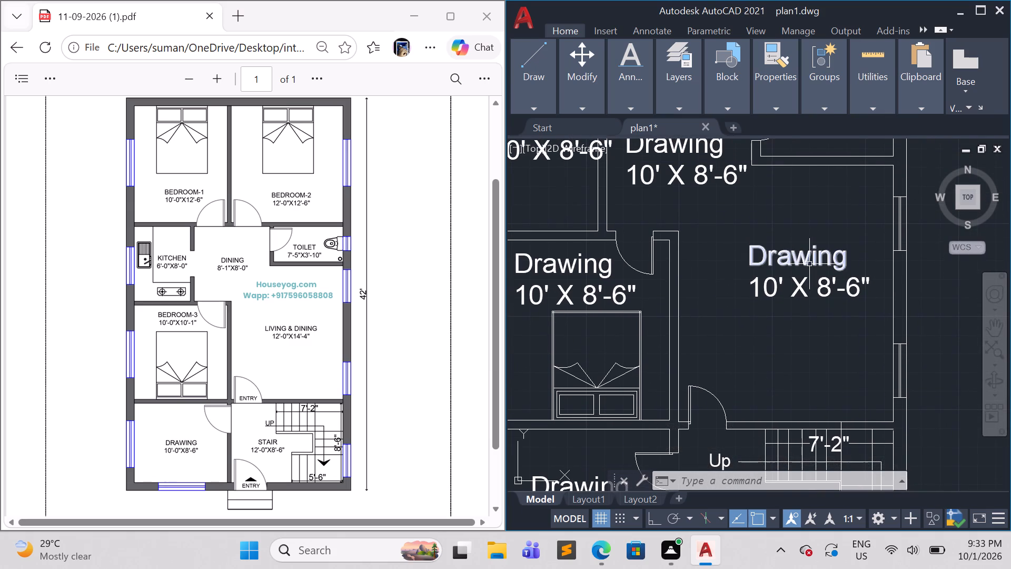
pyautogui.doubleClick(766, 294)
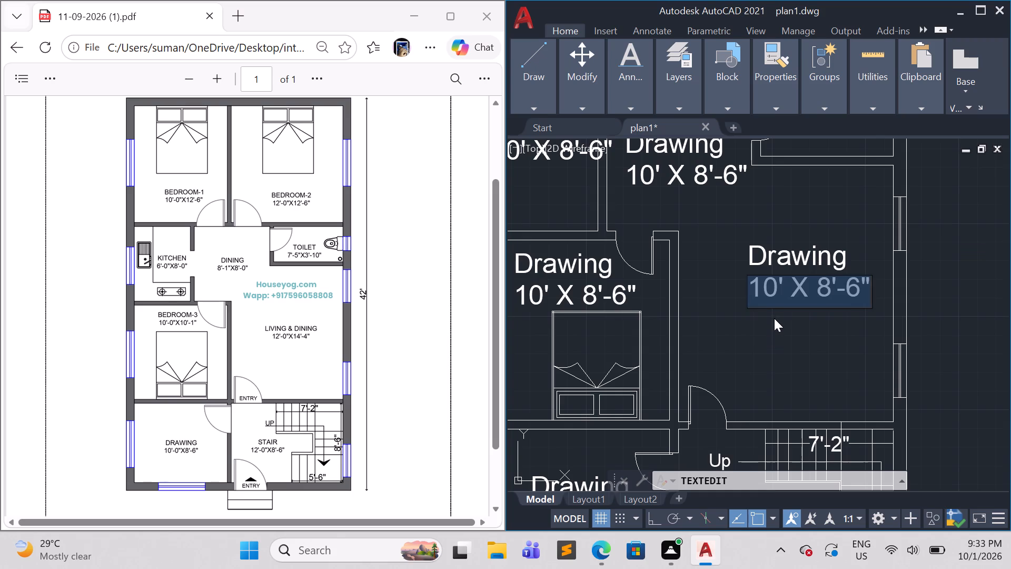
pyautogui.click(775, 283)
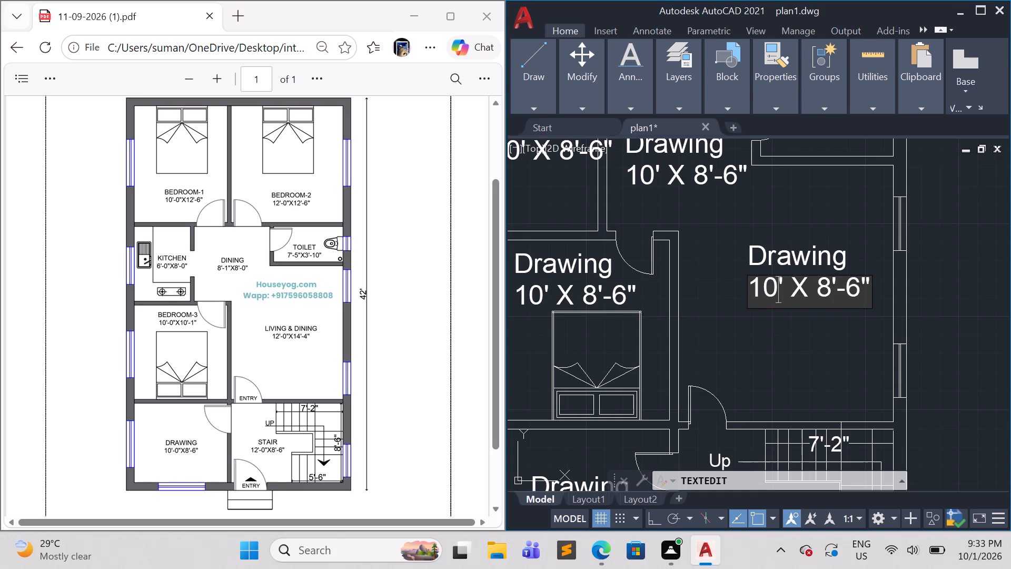
pyautogui.press('BackSpace')
pyautogui.press('2')
pyautogui.doubleClick(844, 291)
pyautogui.press('BackSpace')
pyautogui.press('BackSpace')
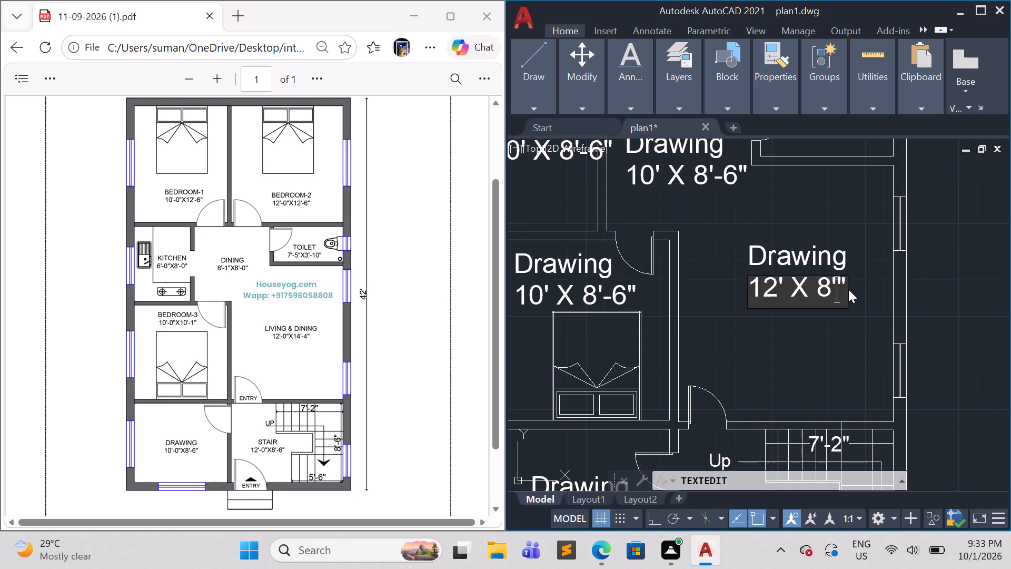
pyautogui.press('BackSpace')
pyautogui.press('BackSpace')
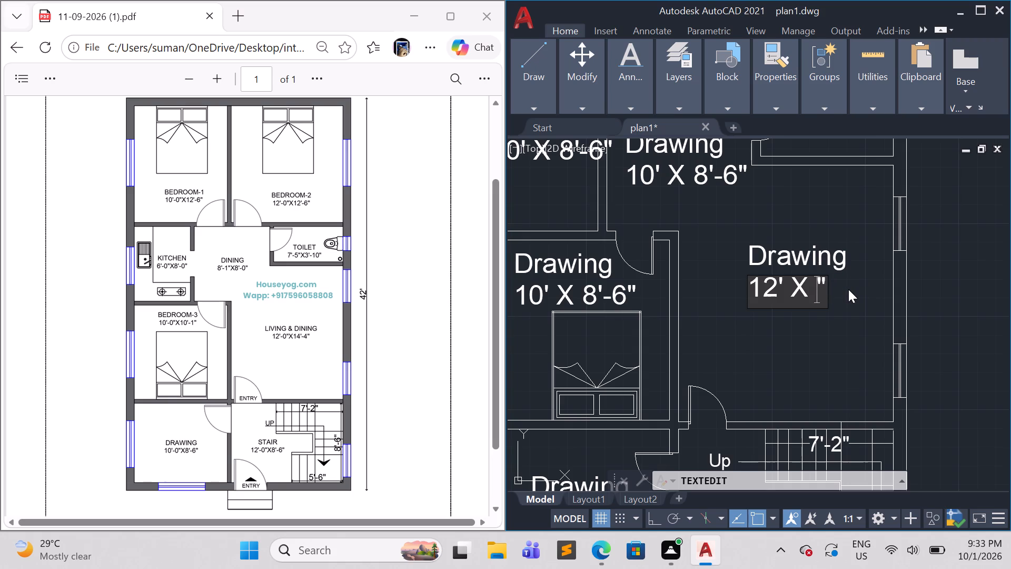
pyautogui.write('14')
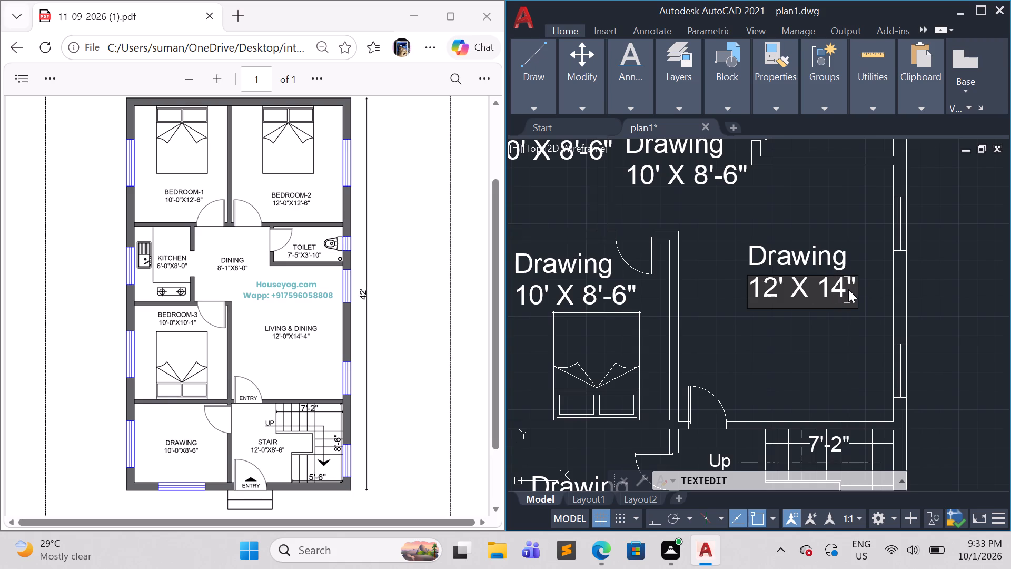
pyautogui.write("'-")
pyautogui.press('4')
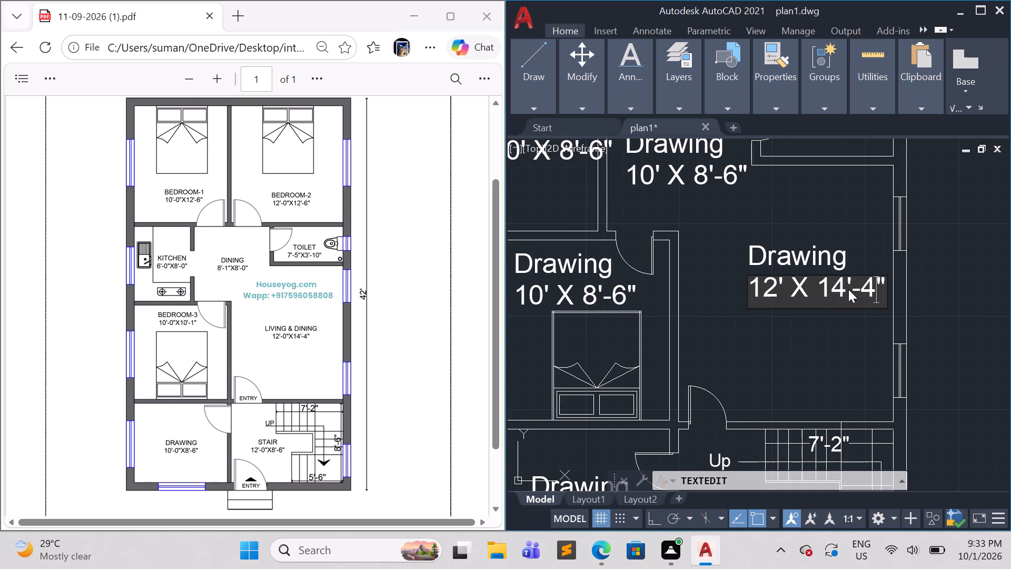
pyautogui.hotkey('shift', '"')
pyautogui.press('BackSpace')
# Replace the name line above the 12' X 14'-4" size with "Living& Dining" and finish text editing.
pyautogui.doubleClick(804, 260)
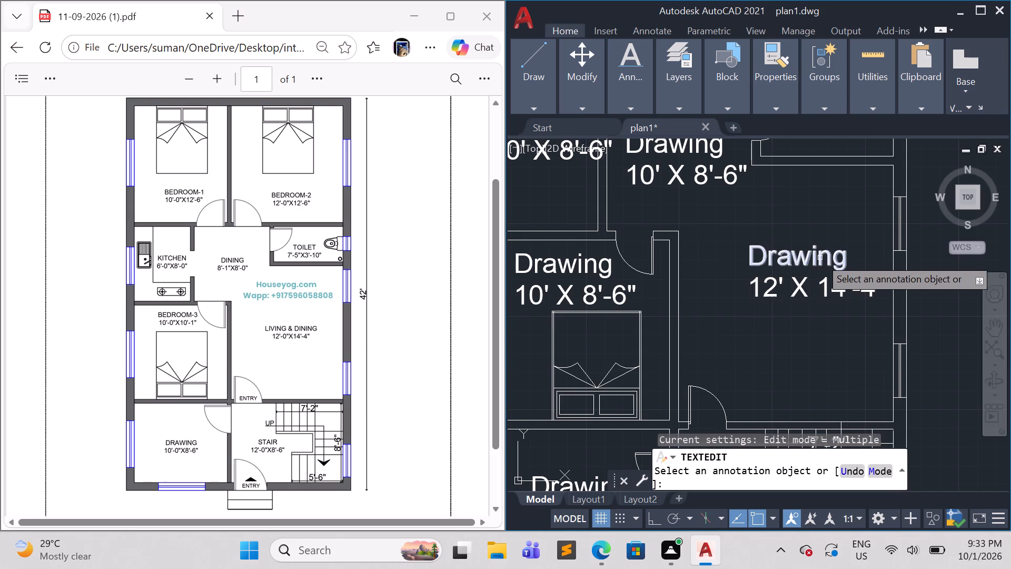
pyautogui.click(821, 260)
pyautogui.click(825, 261)
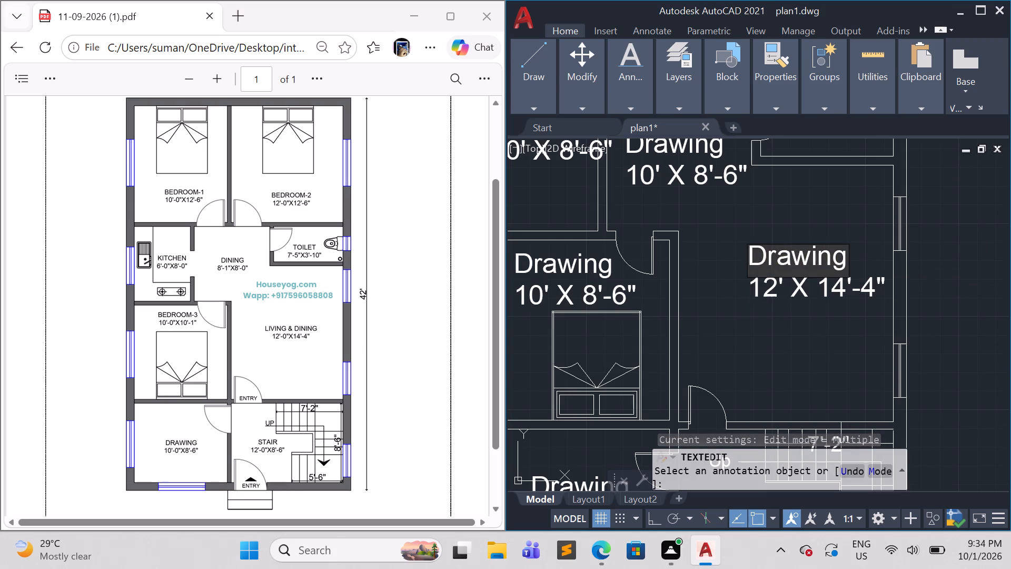
pyautogui.press('Right')
pyautogui.press('Right')
pyautogui.press('Right')
pyautogui.press('BackSpace')
pyautogui.press('BackSpace')
pyautogui.press('BackSpace')
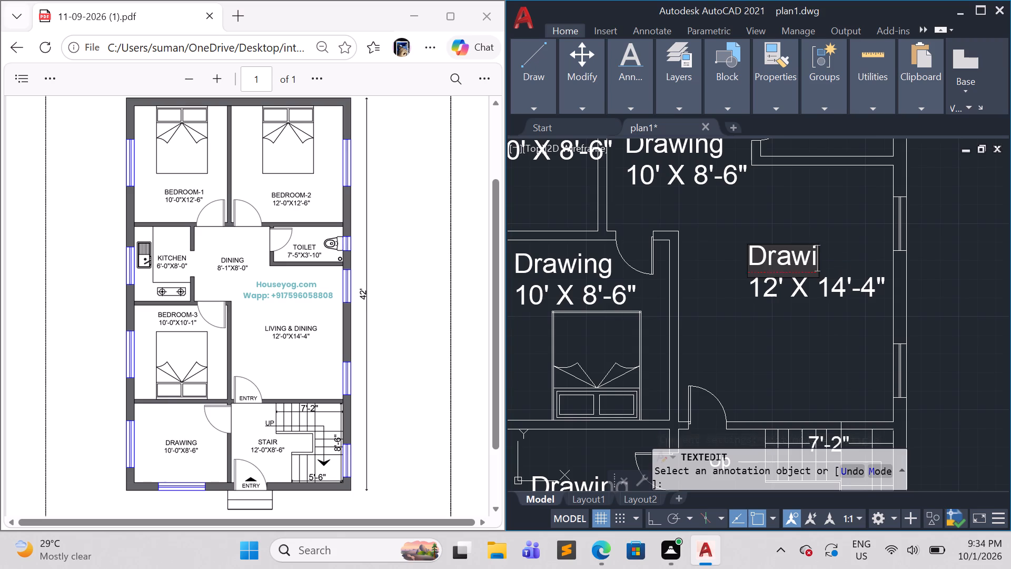
pyautogui.press('BackSpace')
pyautogui.press('BackSpace')
pyautogui.press('BackSpace')
pyautogui.press('BackSpace')
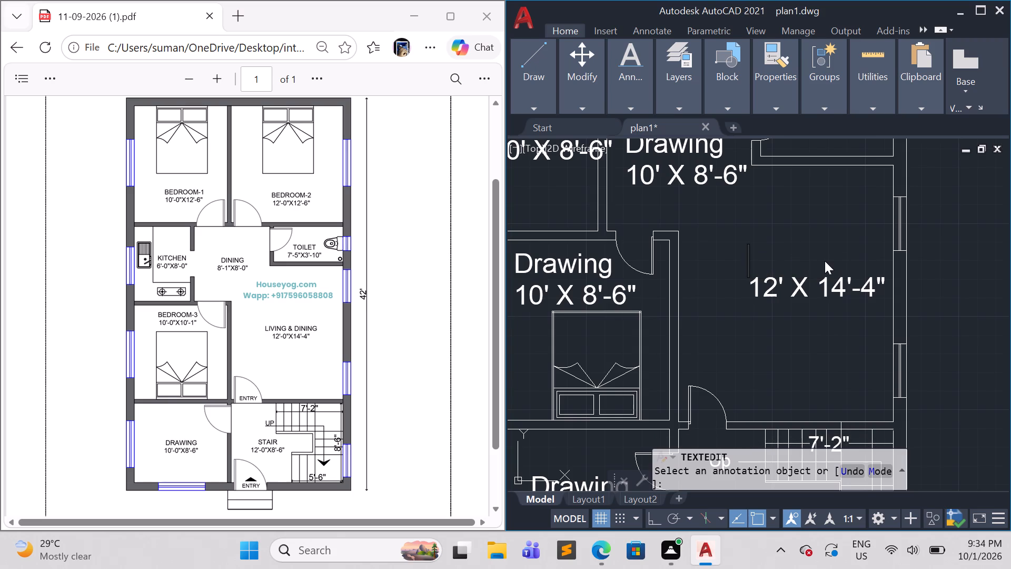
pyautogui.press('l')
pyautogui.press('BackSpace')
pyautogui.write('Li')
pyautogui.press('v')
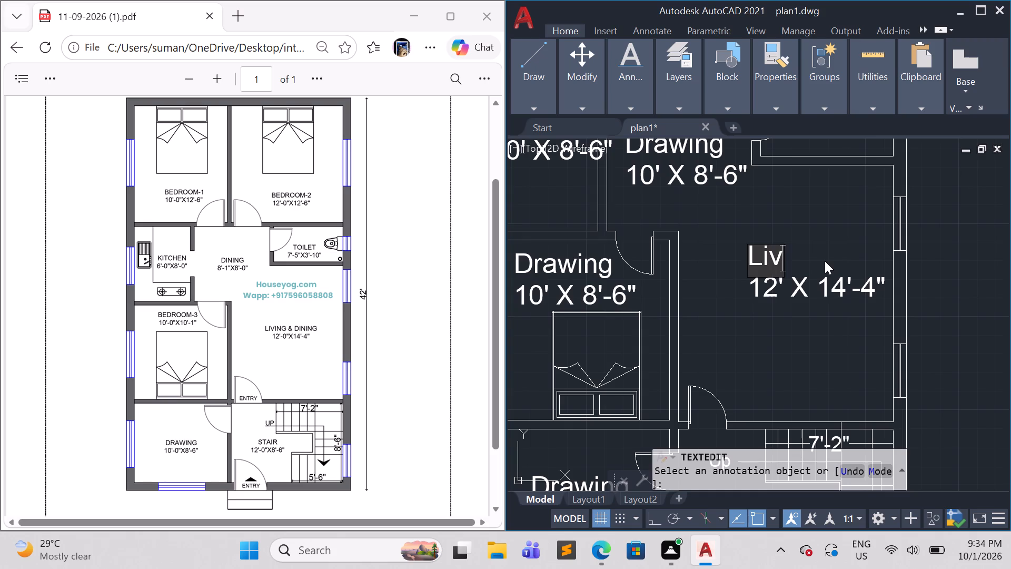
pyautogui.write('ing')
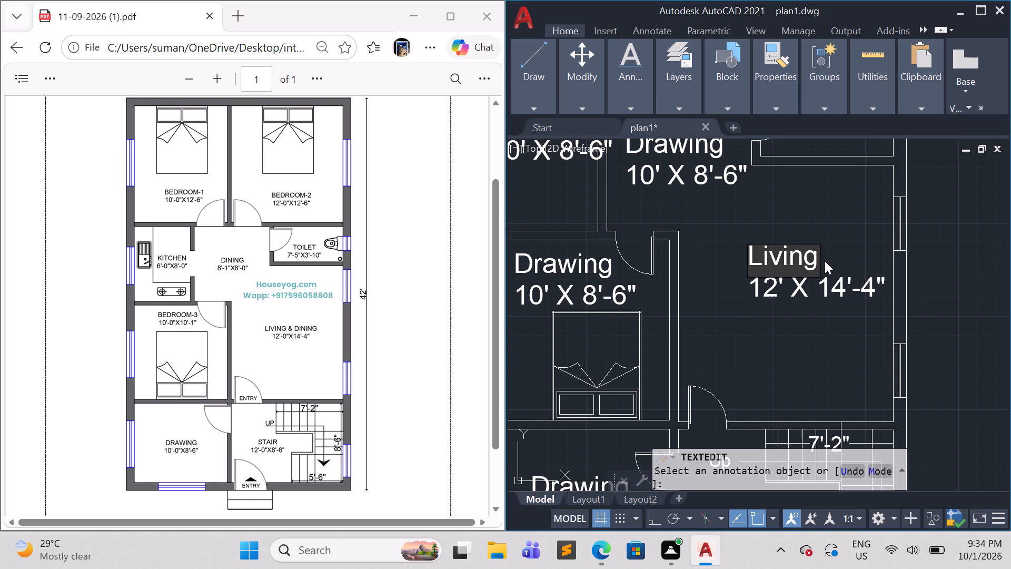
pyautogui.hotkey('shift', '&')
pyautogui.press('space')
pyautogui.write('D')
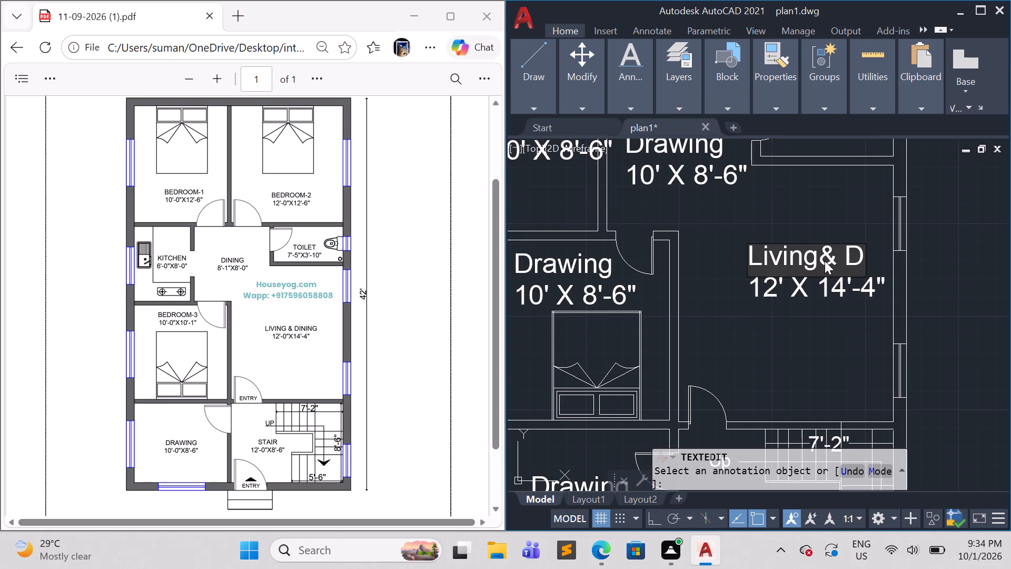
pyautogui.write('in')
pyautogui.write('ing')
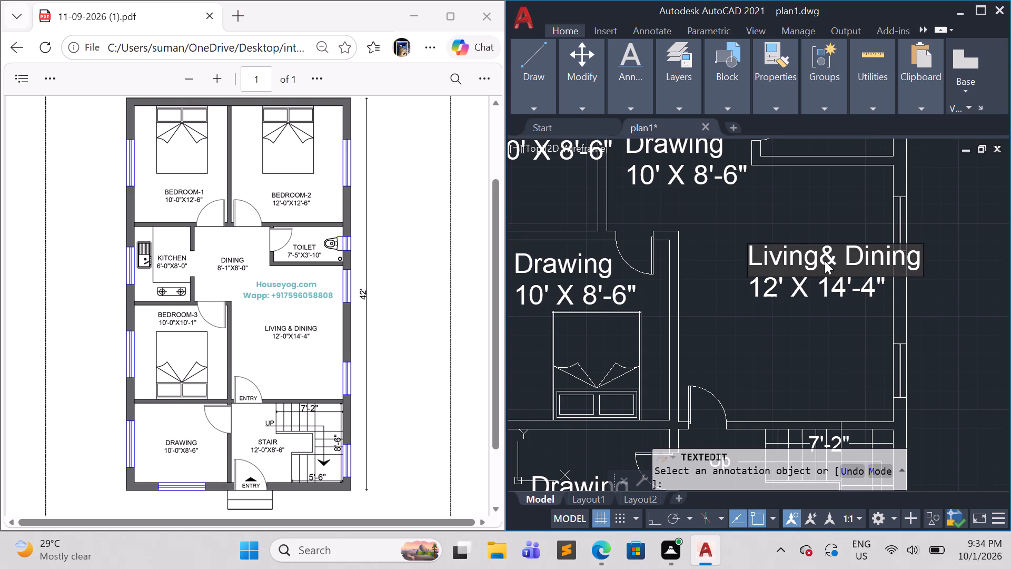
pyautogui.press('Return')
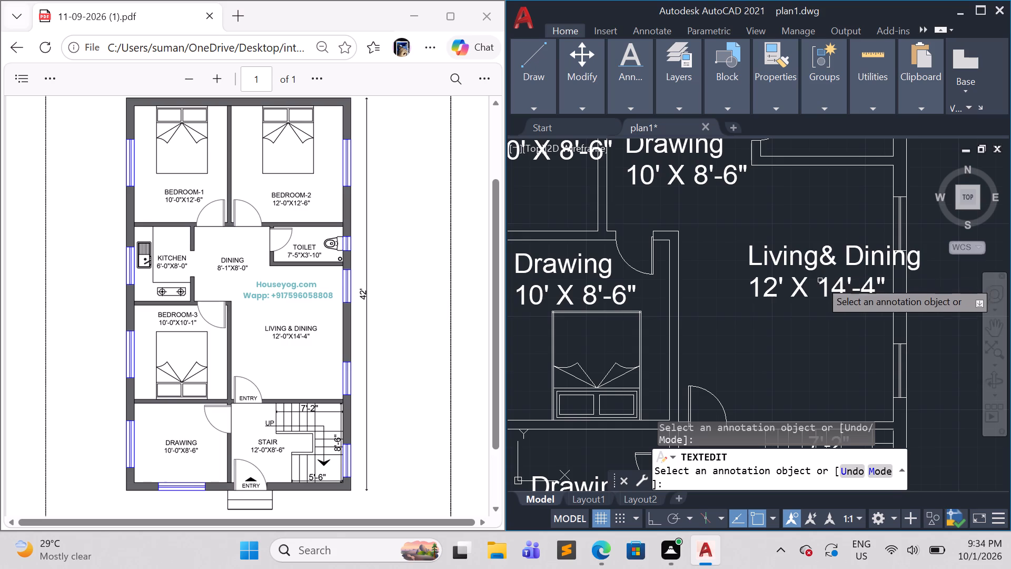
pyautogui.press('Escape')
# Scale down both lines of the Living& Dining label about the lower-left corner of its size line.
pyautogui.click(871, 318)
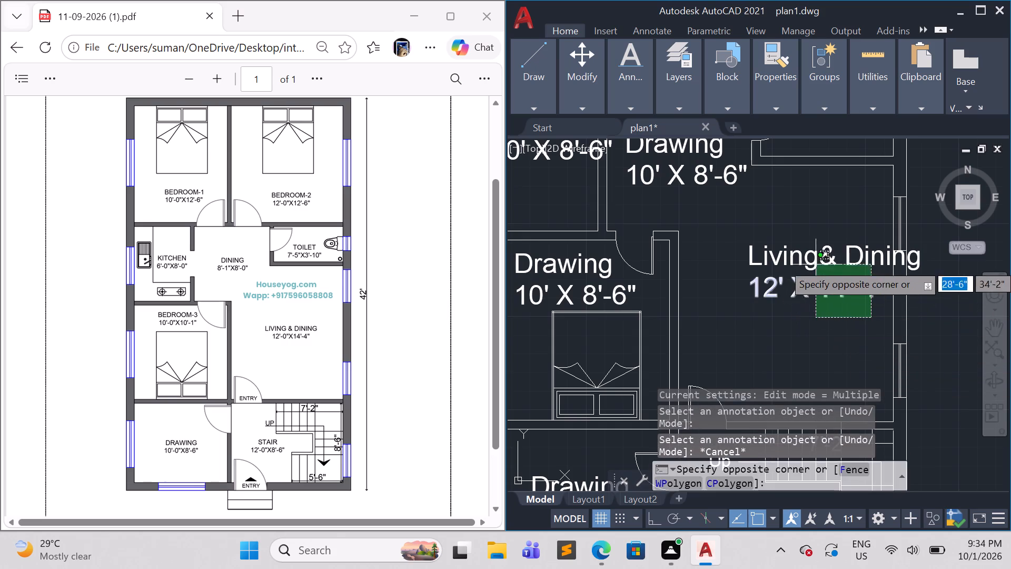
pyautogui.click(755, 240)
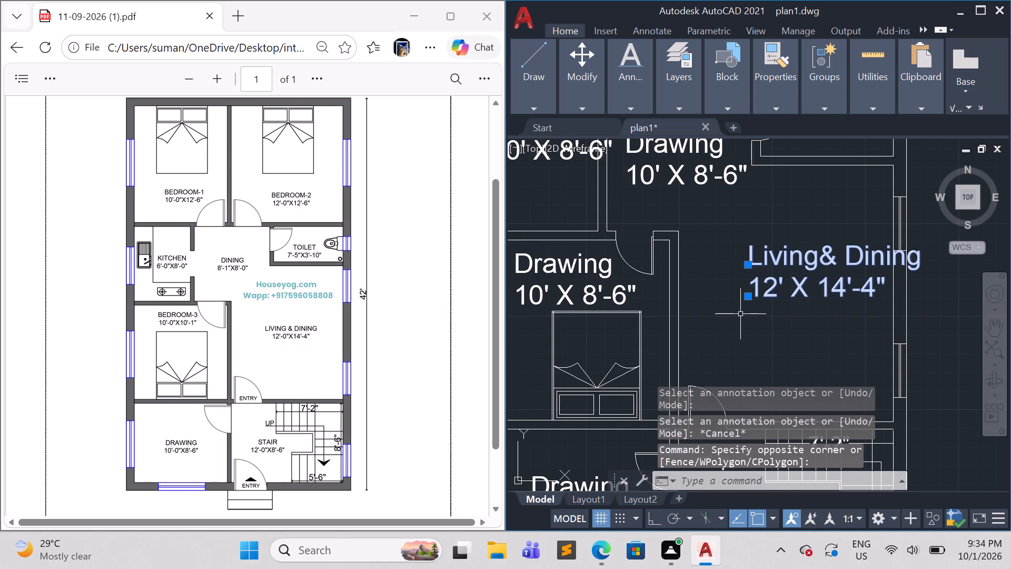
pyautogui.write('sc')
pyautogui.press('Return')
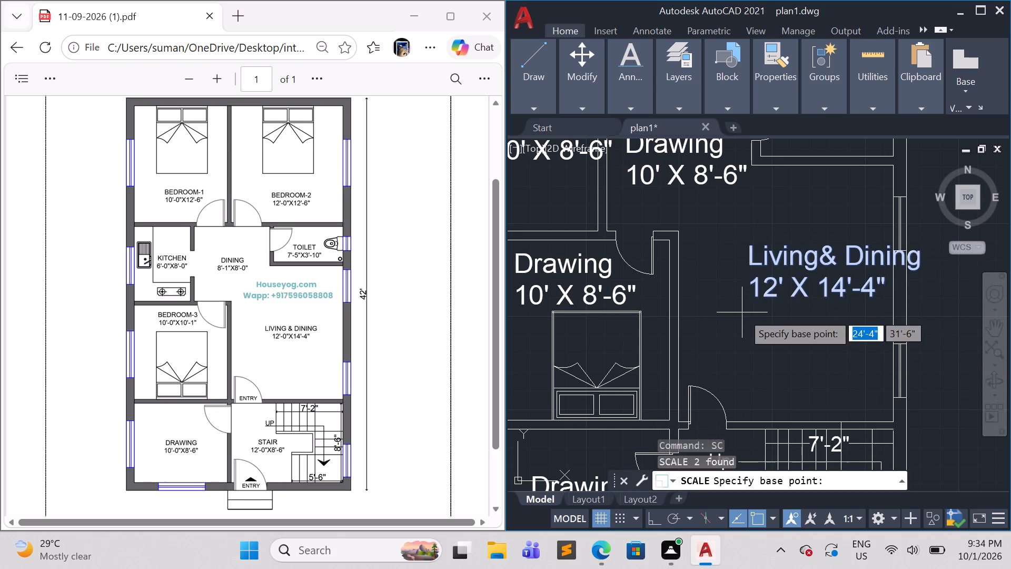
pyautogui.click(747, 293)
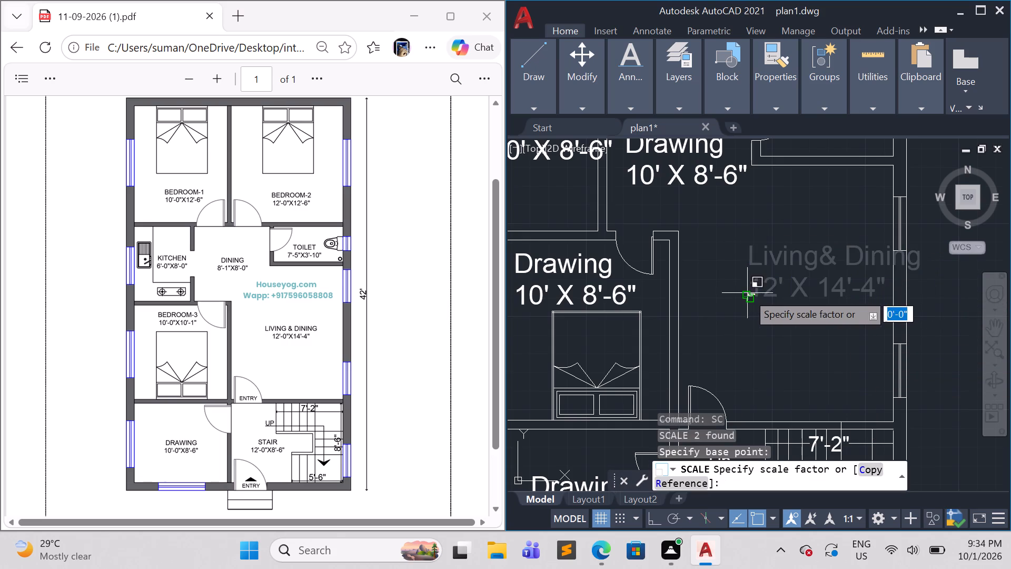
pyautogui.click(800, 274)
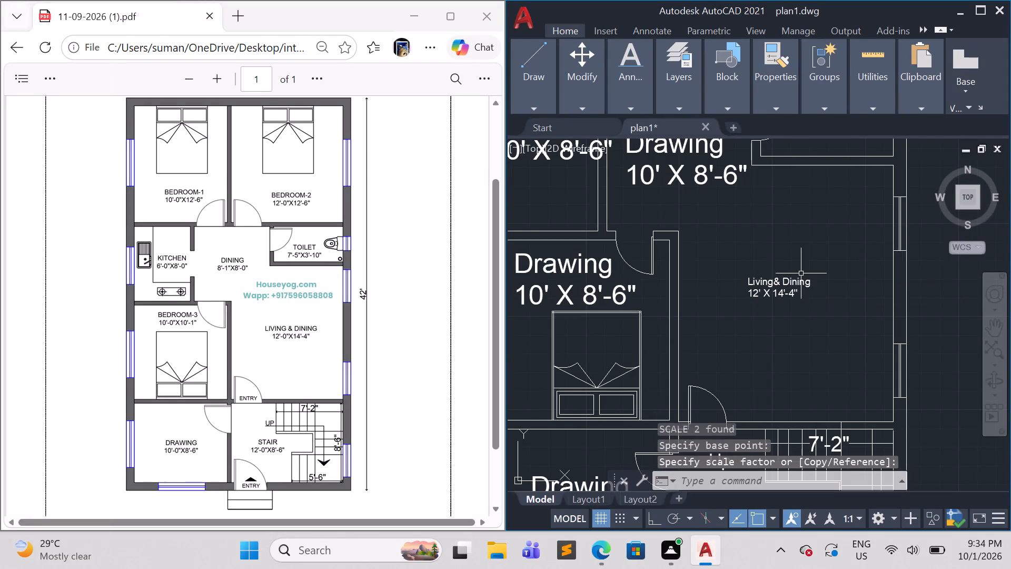
# Scale up both lines of the Living& Dining label about the lower-left corner of its size line.
pyautogui.click(828, 318)
pyautogui.click(751, 256)
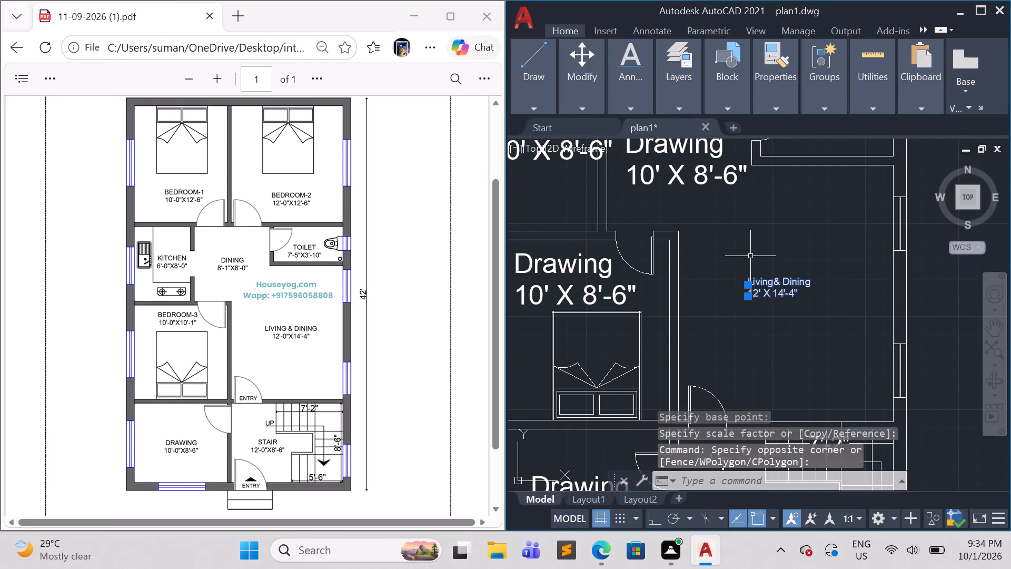
pyautogui.press('s')
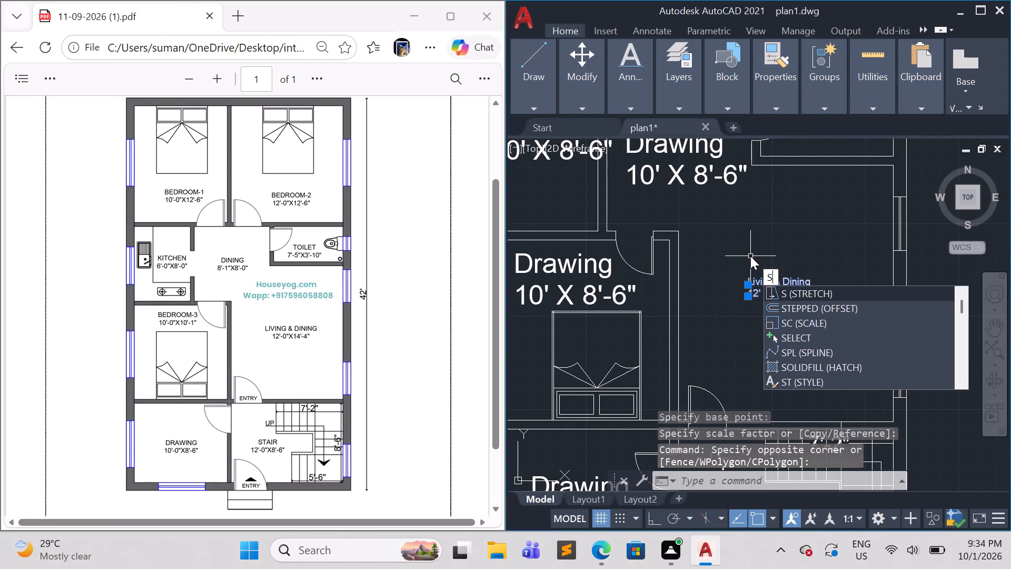
pyautogui.press('c')
pyautogui.press('Return')
pyautogui.scroll(1, 760, 297)
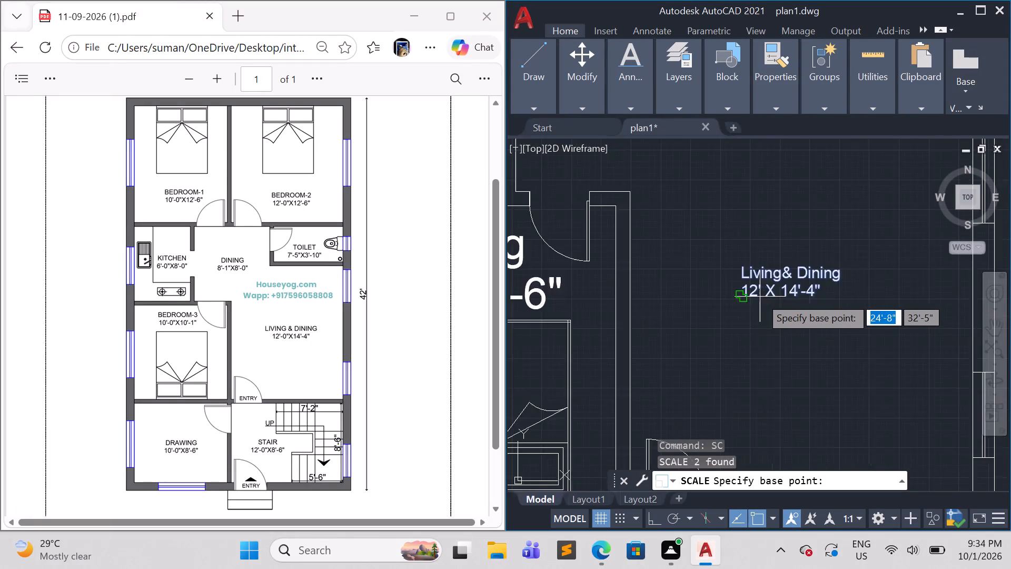
pyautogui.scroll(1, 760, 297)
pyautogui.click(732, 292)
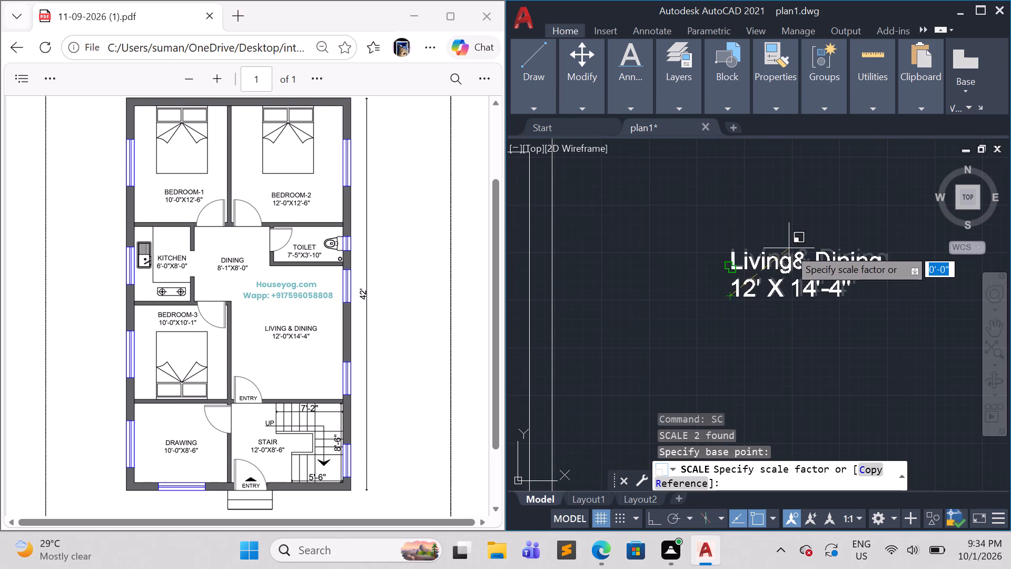
pyautogui.scroll(-3, 793, 250)
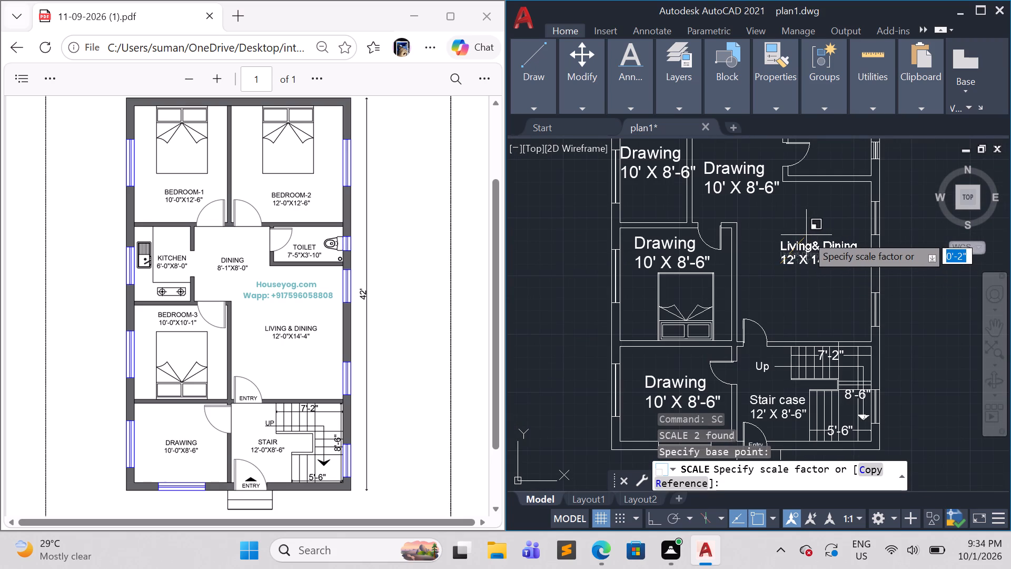
pyautogui.click(806, 235)
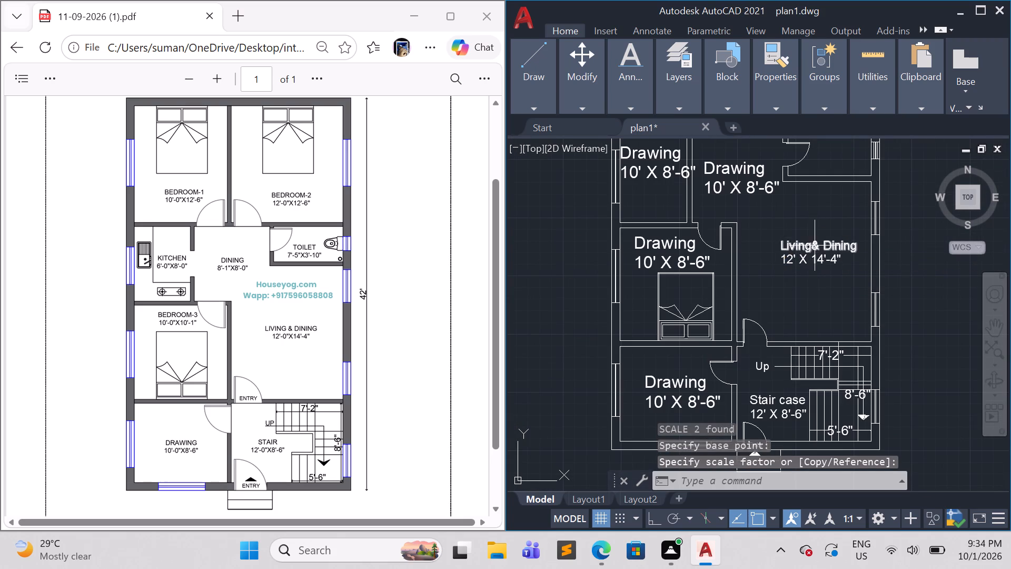
# Replace the name line of the label copy above the lower bedroom's bed with "Bed room -3".
pyautogui.moveTo(765, 285); pyautogui.dragTo(802, 325, button='middle')
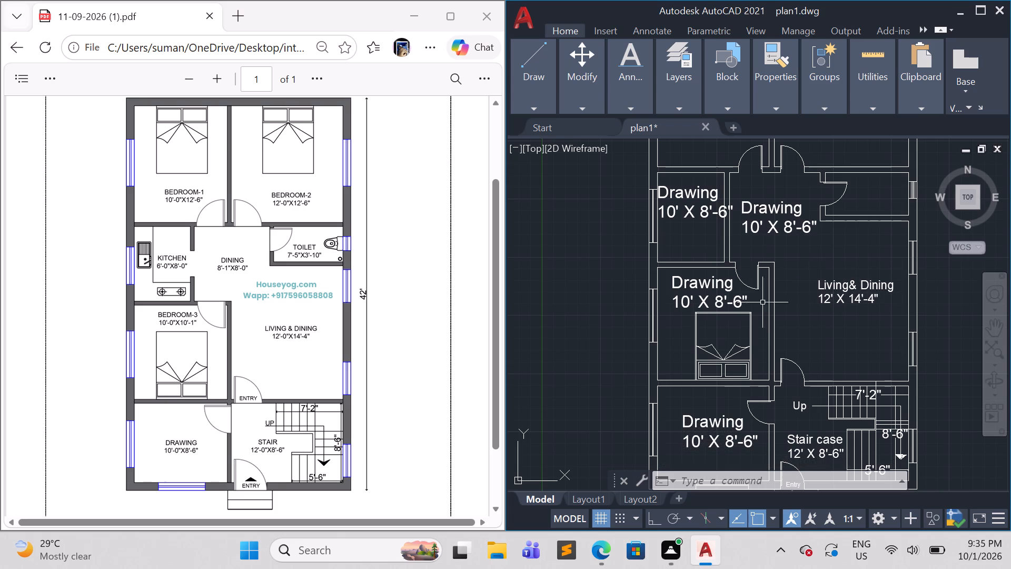
pyautogui.doubleClick(725, 291)
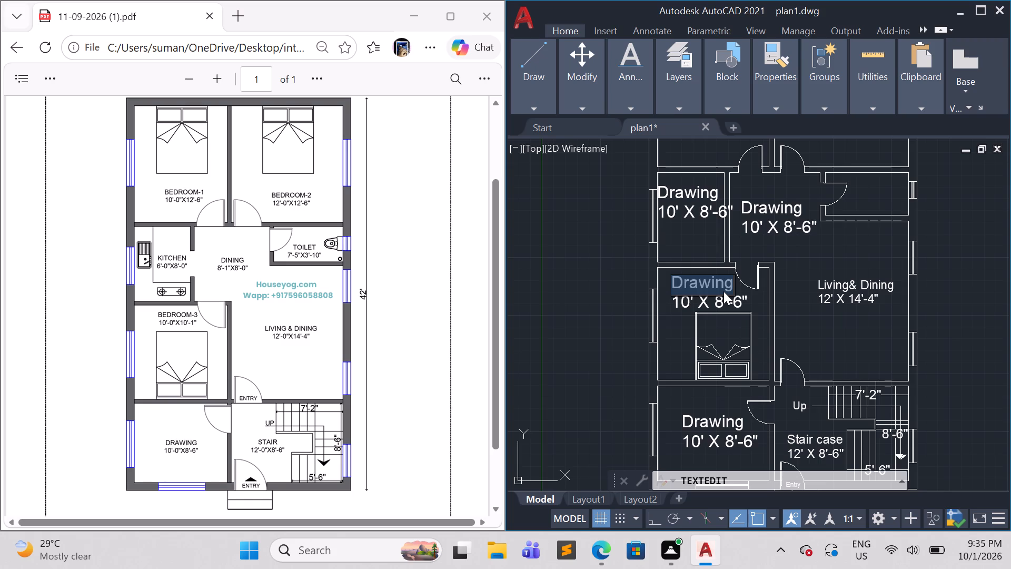
pyautogui.press('BackSpace')
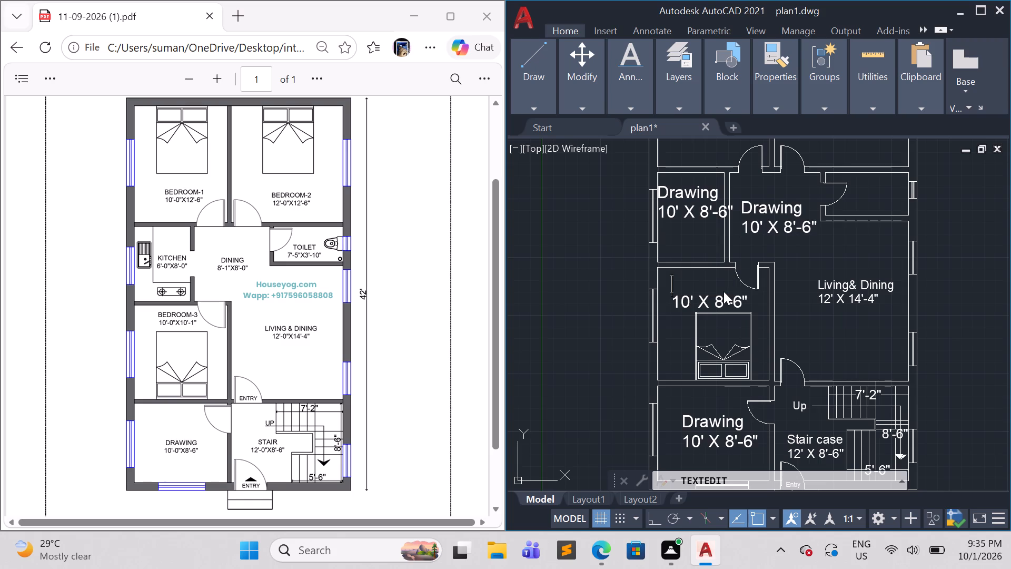
pyautogui.hotkey('shift', 'b')
pyautogui.write('ed')
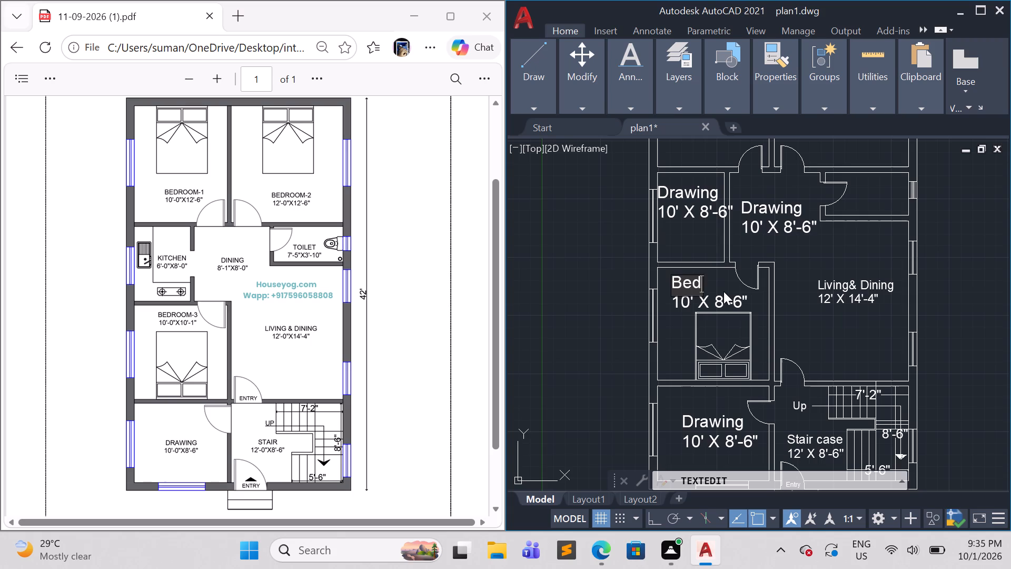
pyautogui.press('space')
pyautogui.write('room')
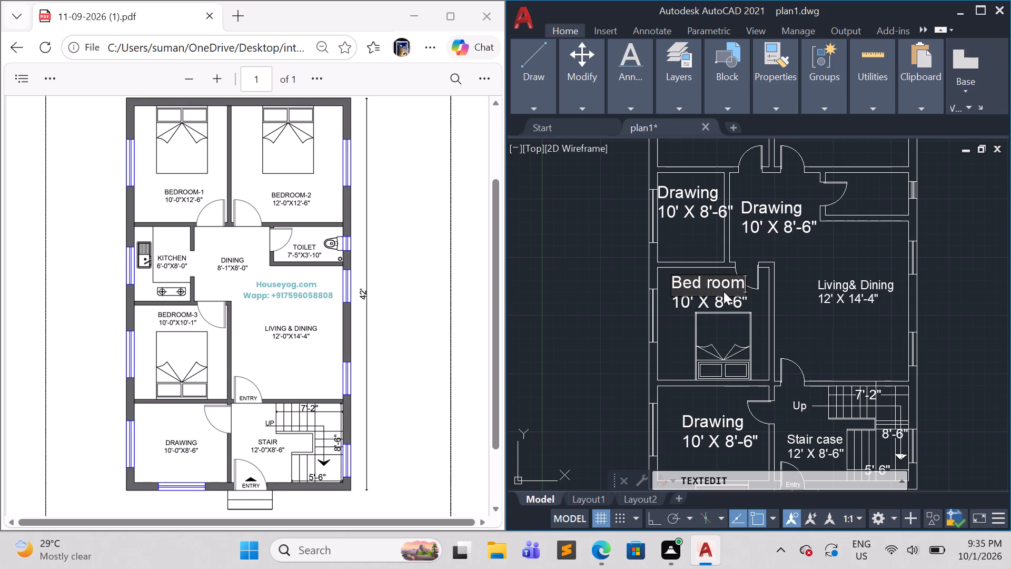
pyautogui.press('space')
pyautogui.write('-3')
pyautogui.click(751, 306)
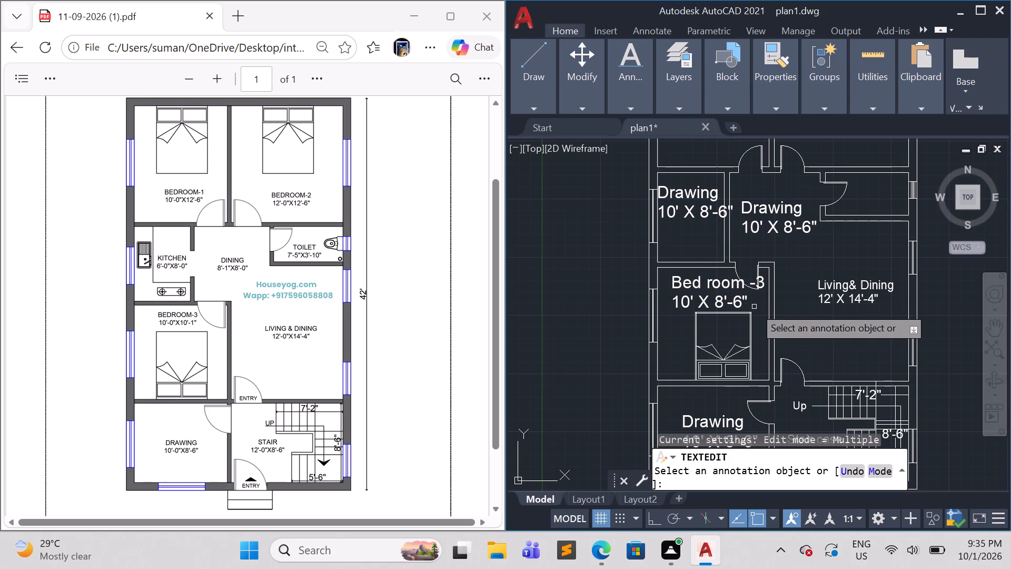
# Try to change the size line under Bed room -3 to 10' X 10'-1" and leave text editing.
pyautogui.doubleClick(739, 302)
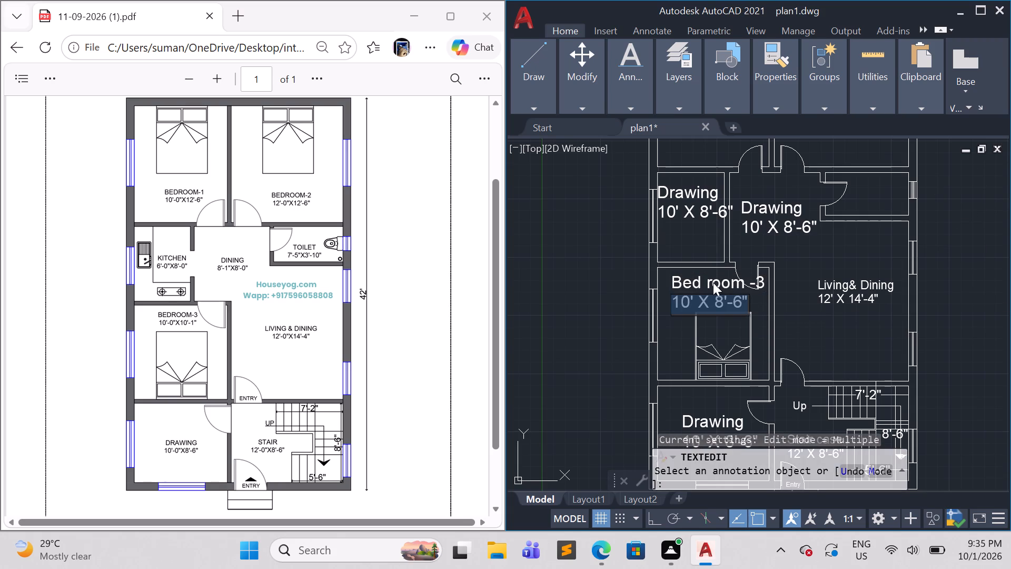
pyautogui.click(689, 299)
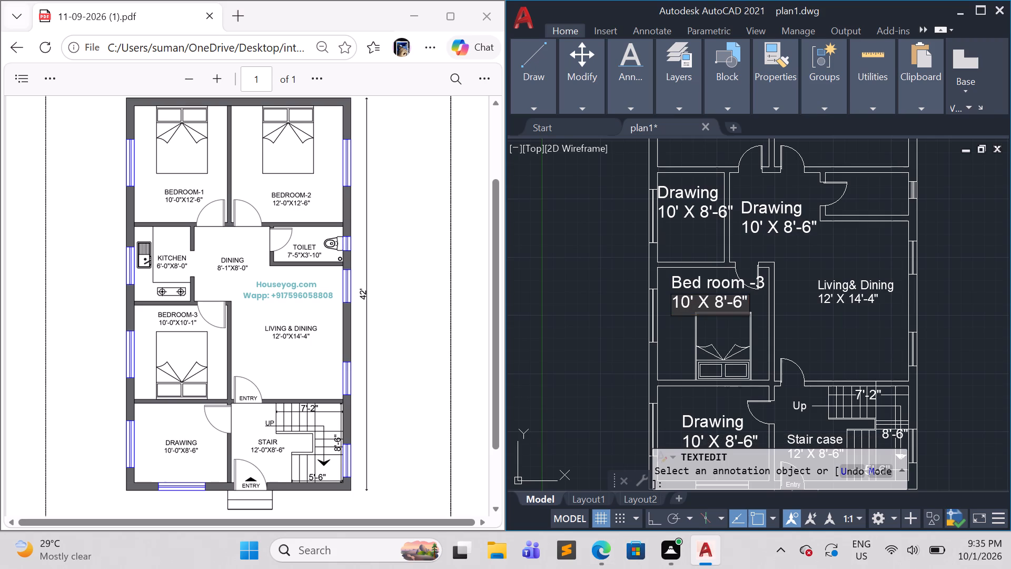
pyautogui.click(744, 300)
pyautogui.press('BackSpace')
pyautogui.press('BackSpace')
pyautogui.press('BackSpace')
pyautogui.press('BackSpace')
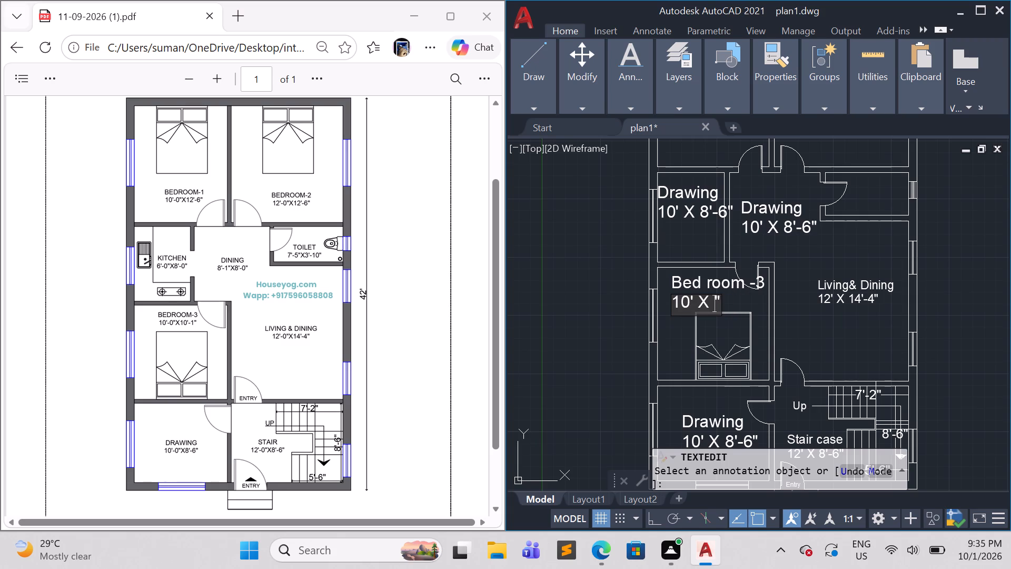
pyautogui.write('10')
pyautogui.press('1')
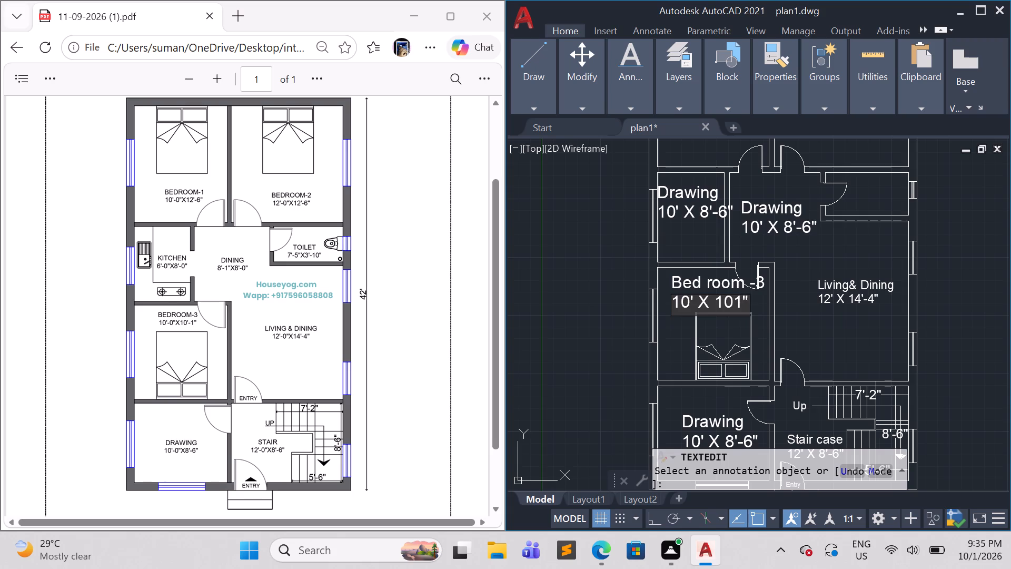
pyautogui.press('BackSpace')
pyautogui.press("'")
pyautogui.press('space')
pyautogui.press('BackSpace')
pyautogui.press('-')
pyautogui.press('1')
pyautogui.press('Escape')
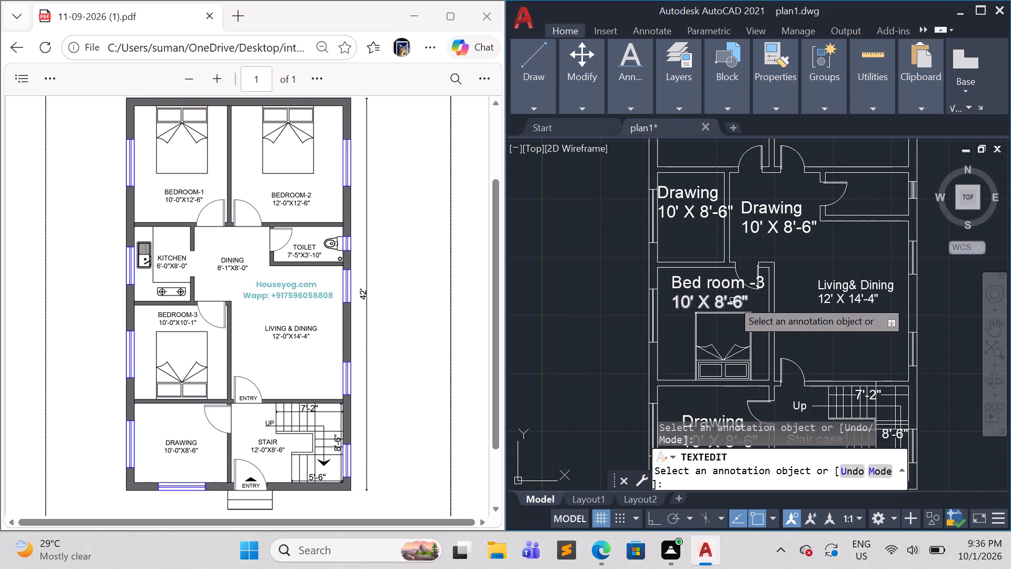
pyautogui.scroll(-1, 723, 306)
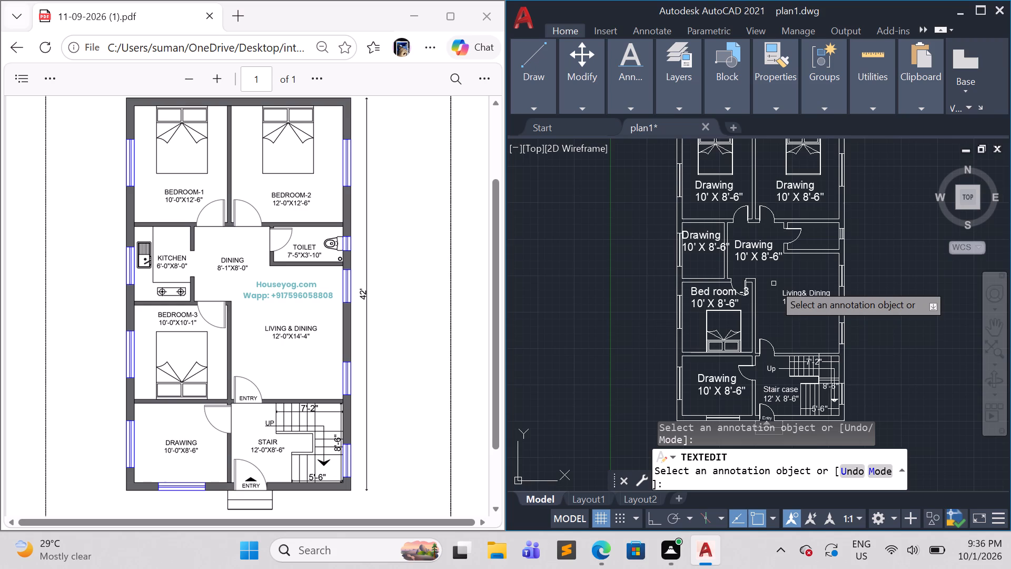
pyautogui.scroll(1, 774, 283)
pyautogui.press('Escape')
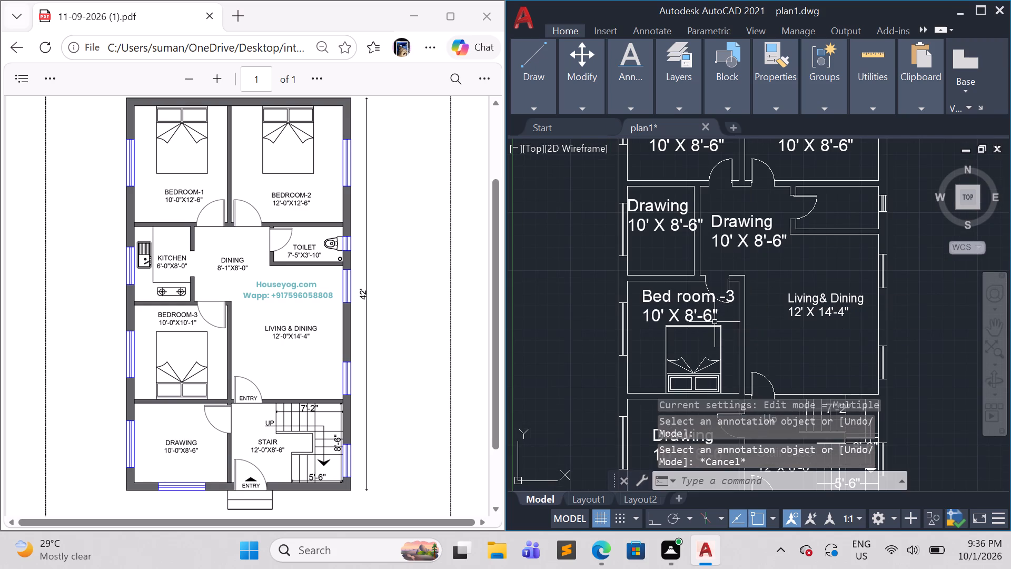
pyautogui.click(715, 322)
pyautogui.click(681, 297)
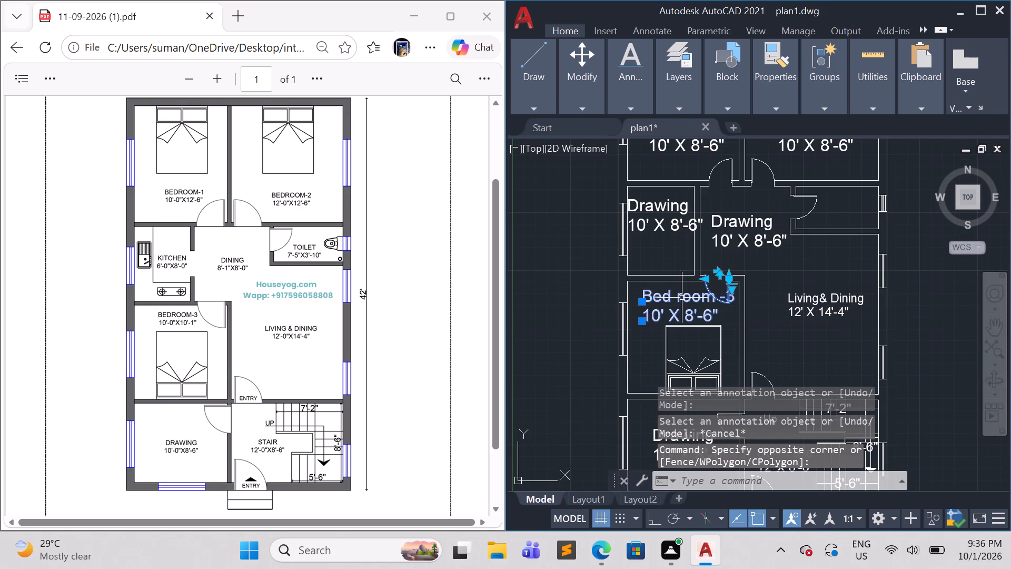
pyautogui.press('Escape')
# Scale down both lines of the Bed room -3 label about the lower-left corner of its size line.
pyautogui.scroll(1, 711, 322)
pyautogui.click(610, 339)
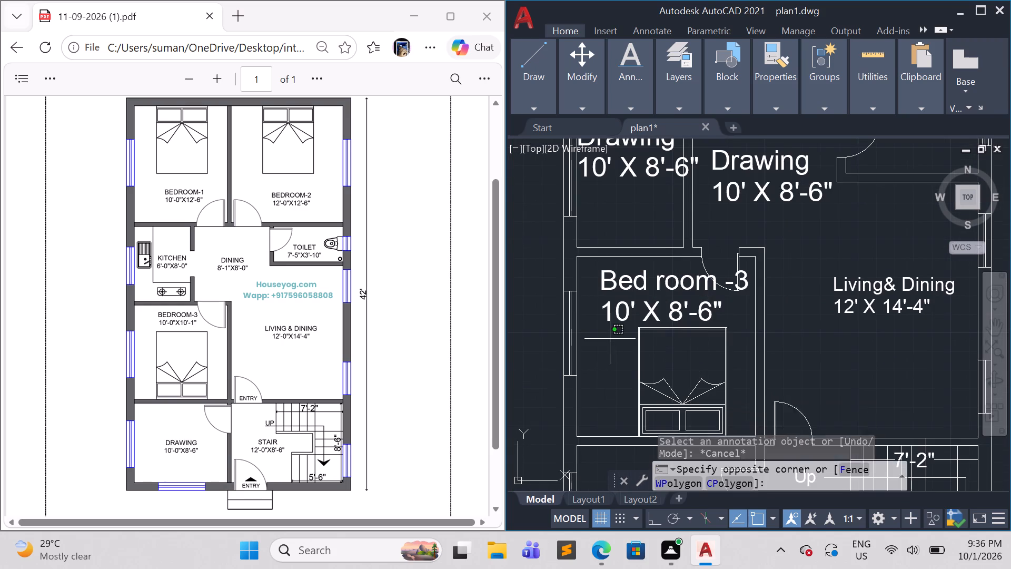
pyautogui.click(626, 282)
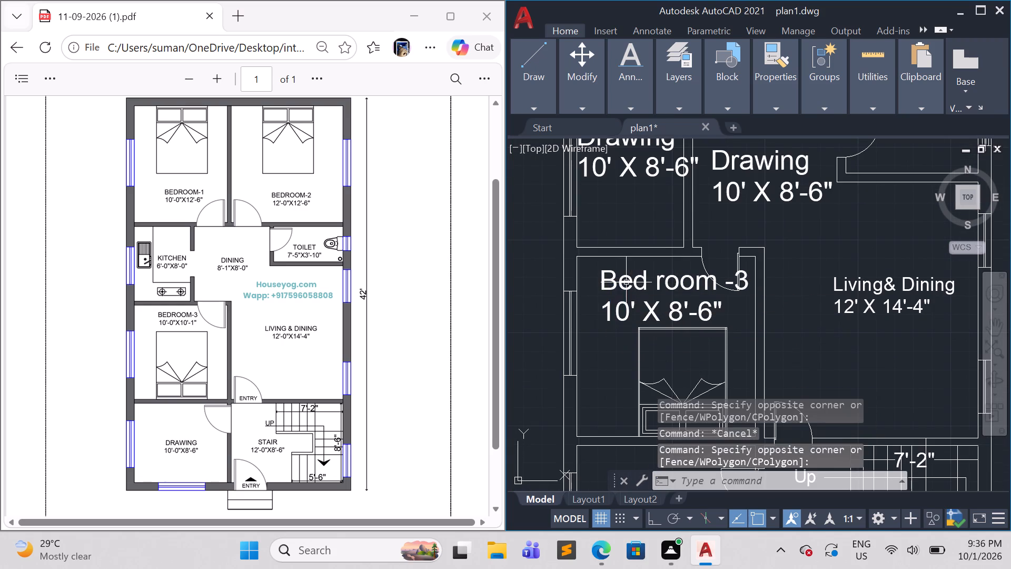
pyautogui.click(720, 318)
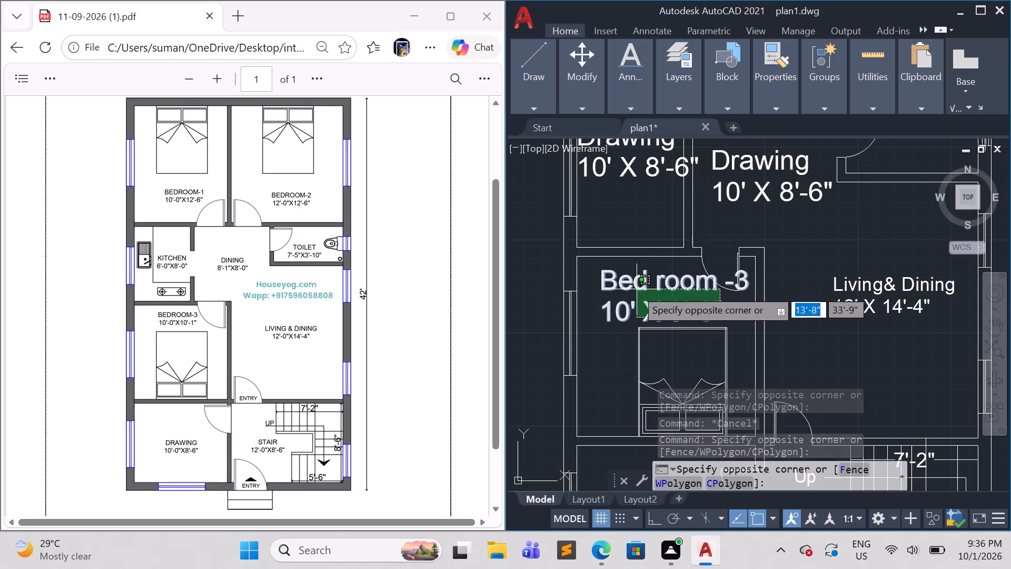
pyautogui.click(621, 288)
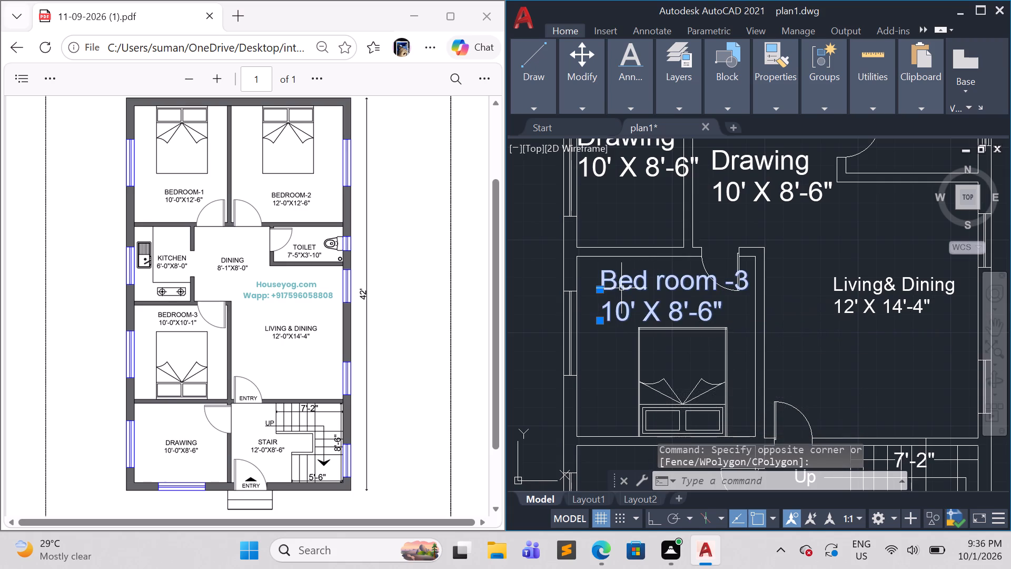
pyautogui.write('sc')
pyautogui.press('Return')
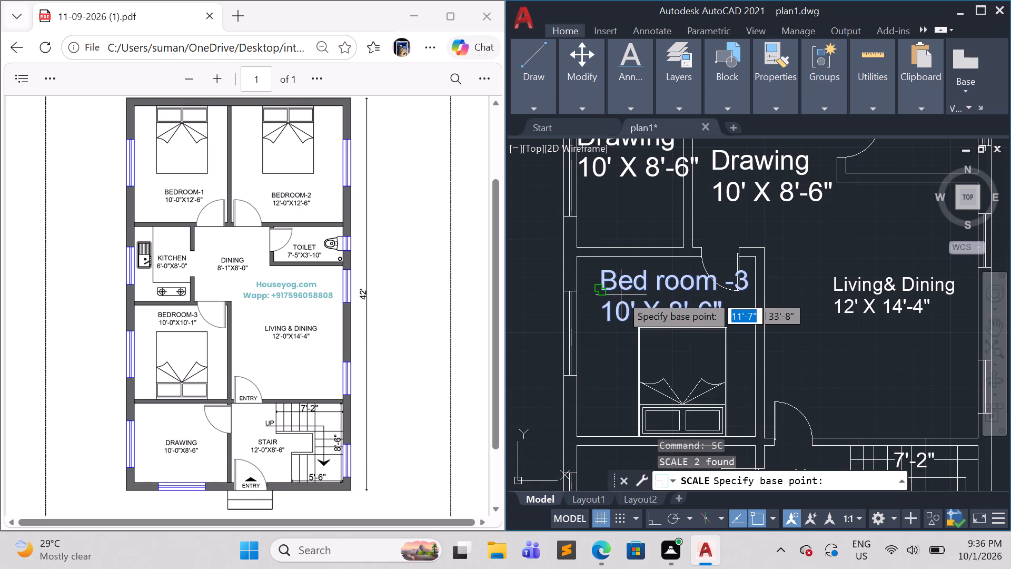
pyautogui.click(600, 326)
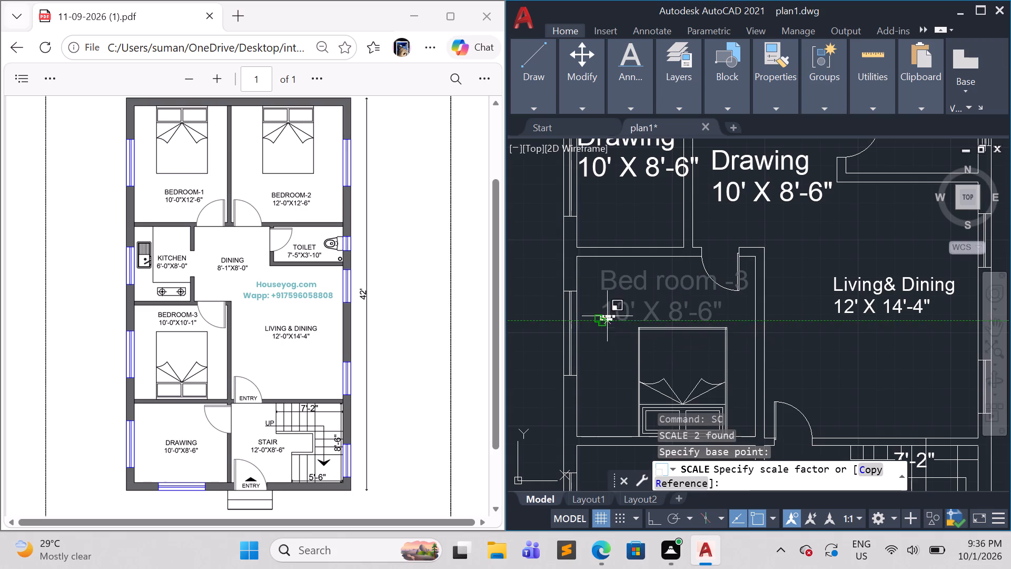
pyautogui.click(645, 288)
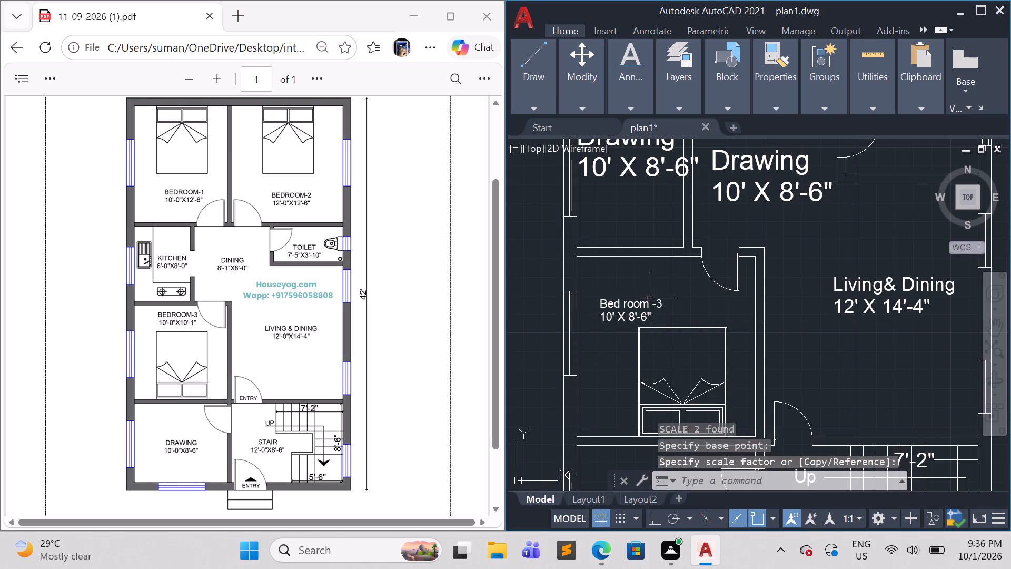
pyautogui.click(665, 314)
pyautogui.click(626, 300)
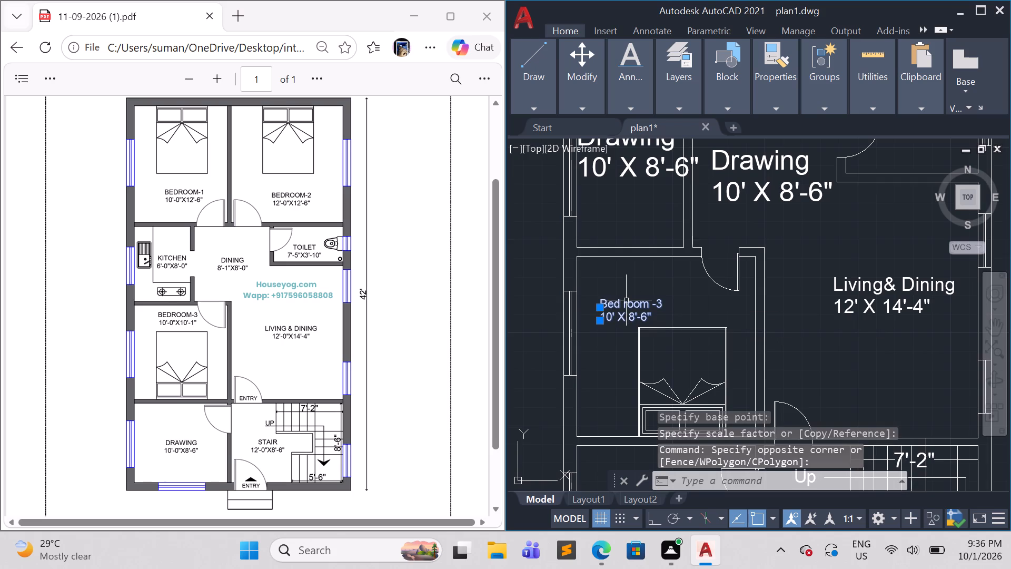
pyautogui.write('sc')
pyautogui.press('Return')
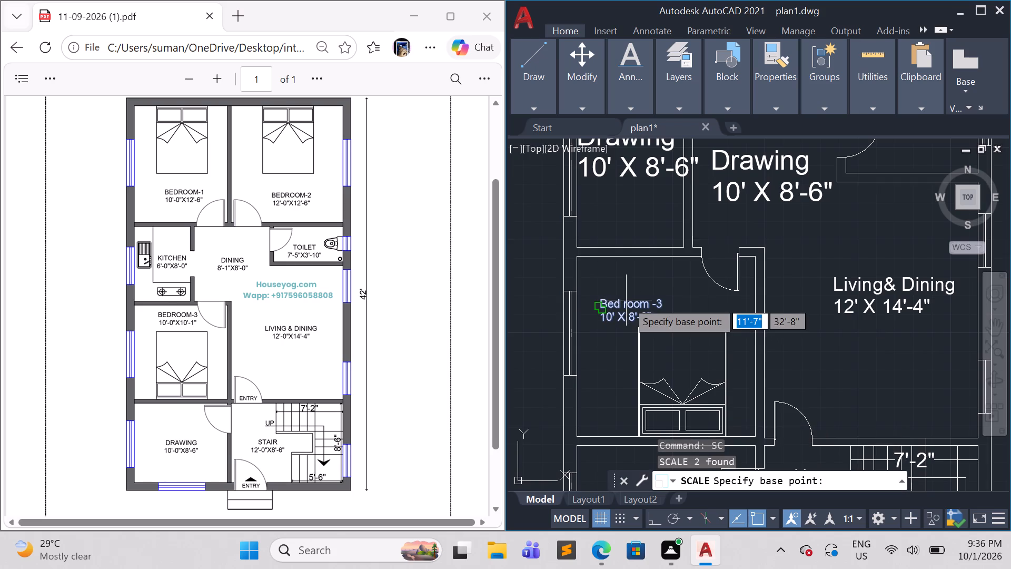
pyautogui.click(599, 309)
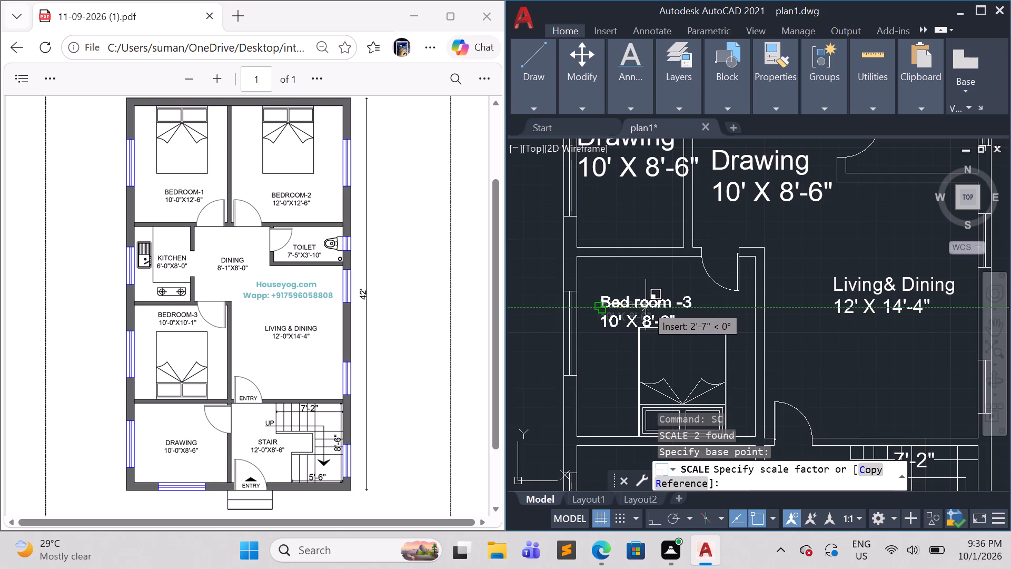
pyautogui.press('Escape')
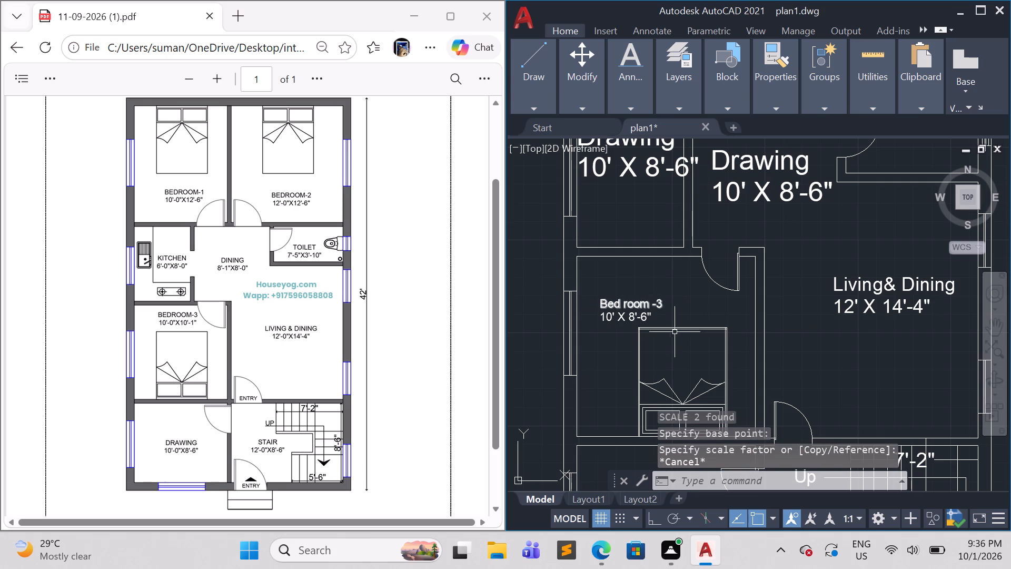
# Scale up both lines of the Bed room -3 label about the lower-left corner of its size line.
pyautogui.scroll(3, 661, 327)
pyautogui.scroll(-1, 643, 311)
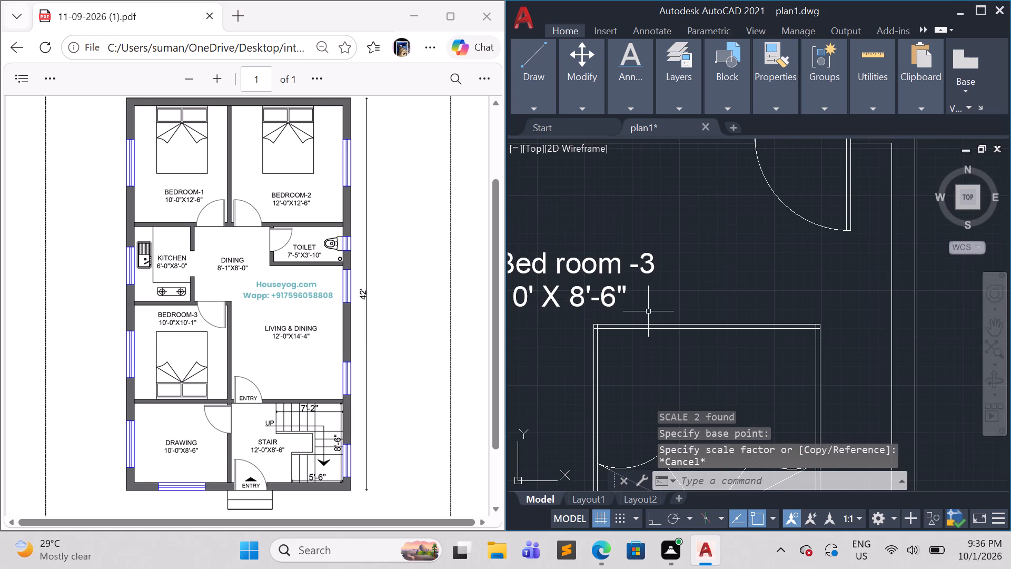
pyautogui.click(648, 311)
pyautogui.click(598, 250)
pyautogui.write('sc')
pyautogui.press('Return')
pyautogui.scroll(-2, 598, 250)
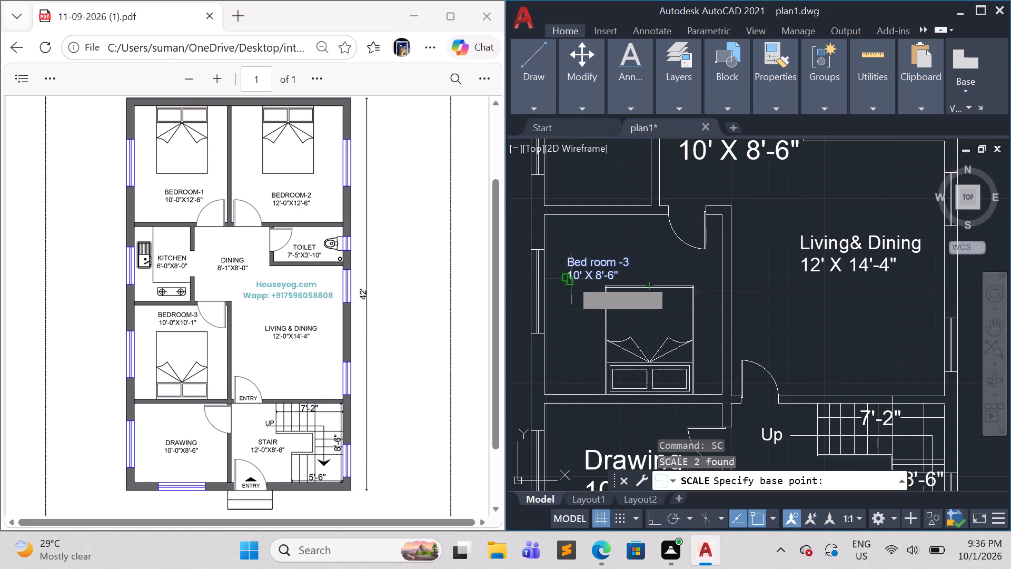
pyautogui.click(565, 274)
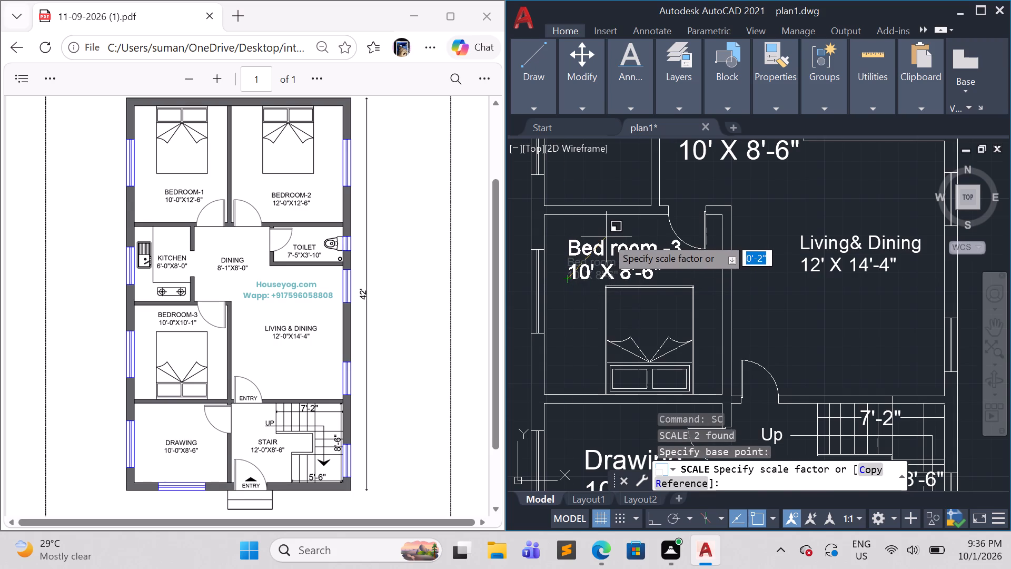
pyautogui.click(607, 237)
# Replace the name line of the label copy in the central space below the upper bedrooms with "Dining".
pyautogui.scroll(-1, 637, 242)
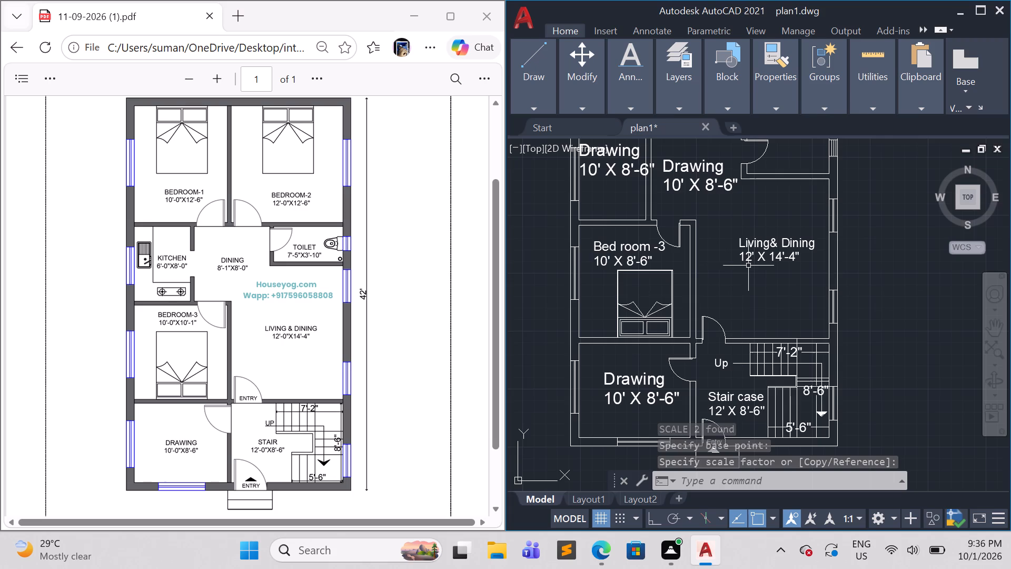
pyautogui.moveTo(734, 268); pyautogui.dragTo(712, 367, button='middle')
pyautogui.scroll(-1, 725, 319)
pyautogui.scroll(1, 712, 367)
pyautogui.scroll(-1, 700, 311)
pyautogui.moveTo(700, 311); pyautogui.dragTo(701, 319, button='middle')
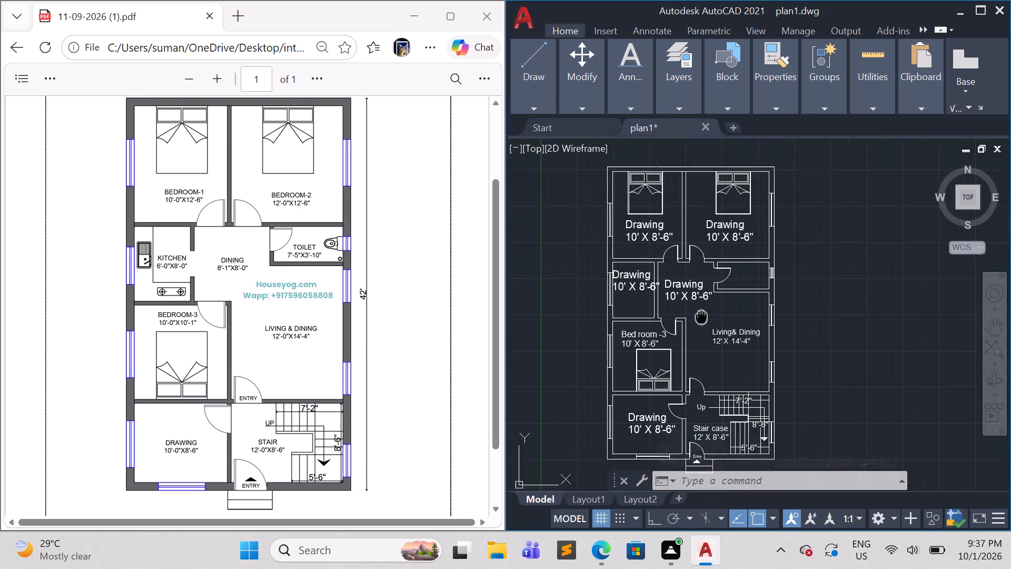
pyautogui.moveTo(701, 319); pyautogui.dragTo(710, 350, button='middle')
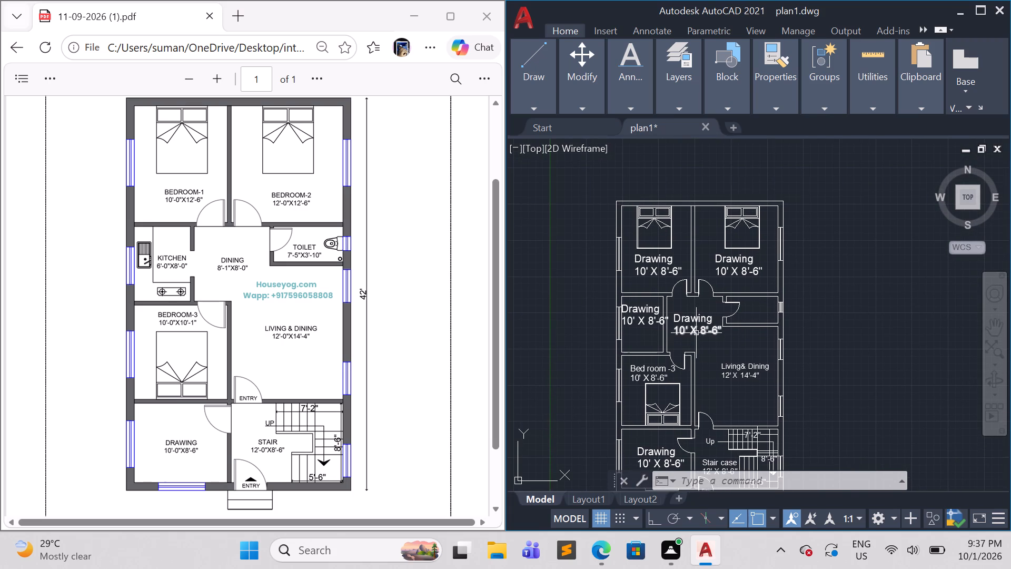
pyautogui.doubleClick(694, 318)
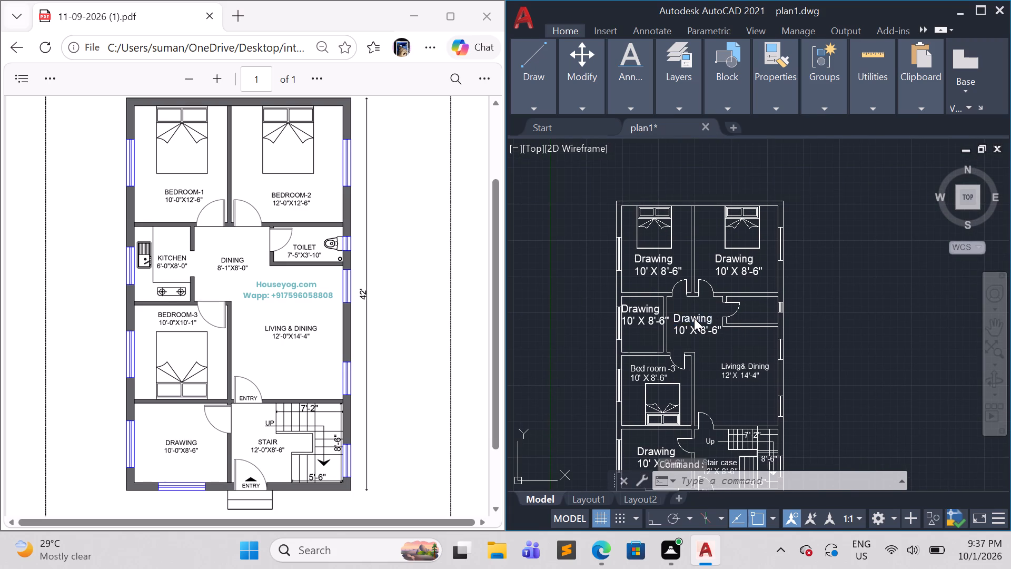
pyautogui.press('BackSpace')
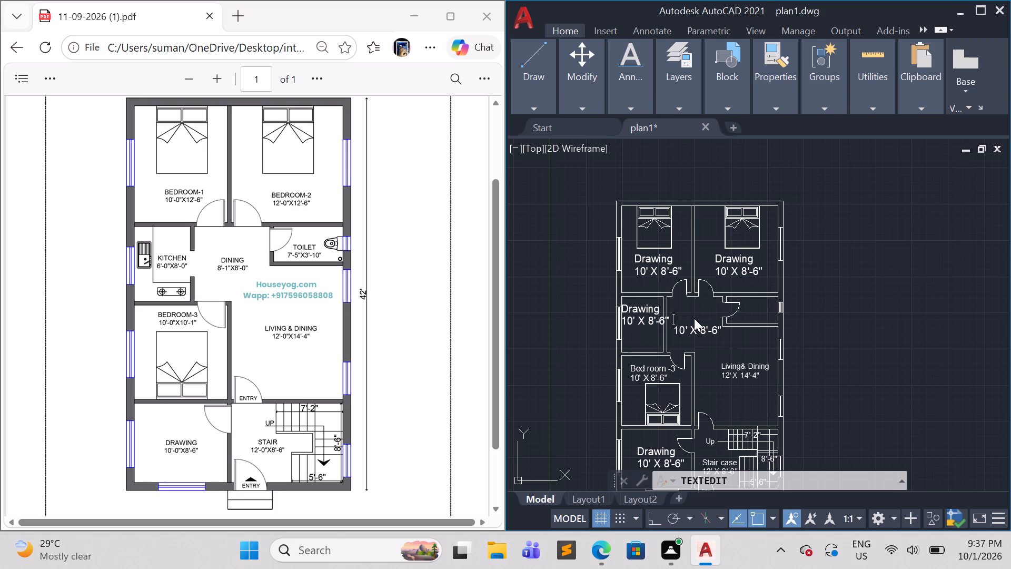
pyautogui.hotkey('shift', 'd')
pyautogui.write('in')
pyautogui.write('ing')
pyautogui.press('Return')
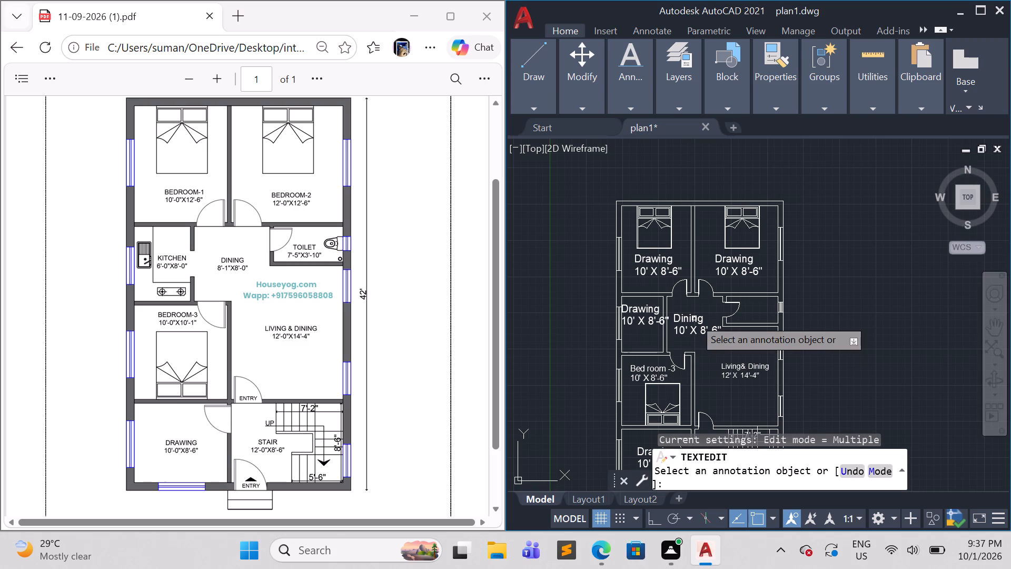
# Change the size line under Dining to 8'-1" X 8' and leave text editing.
pyautogui.doubleClick(710, 329)
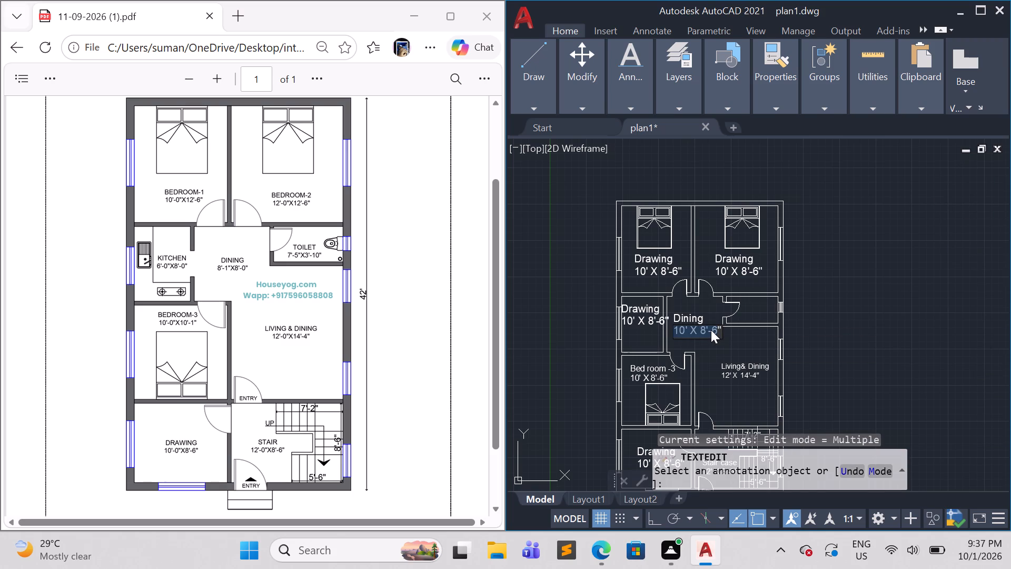
pyautogui.click(687, 330)
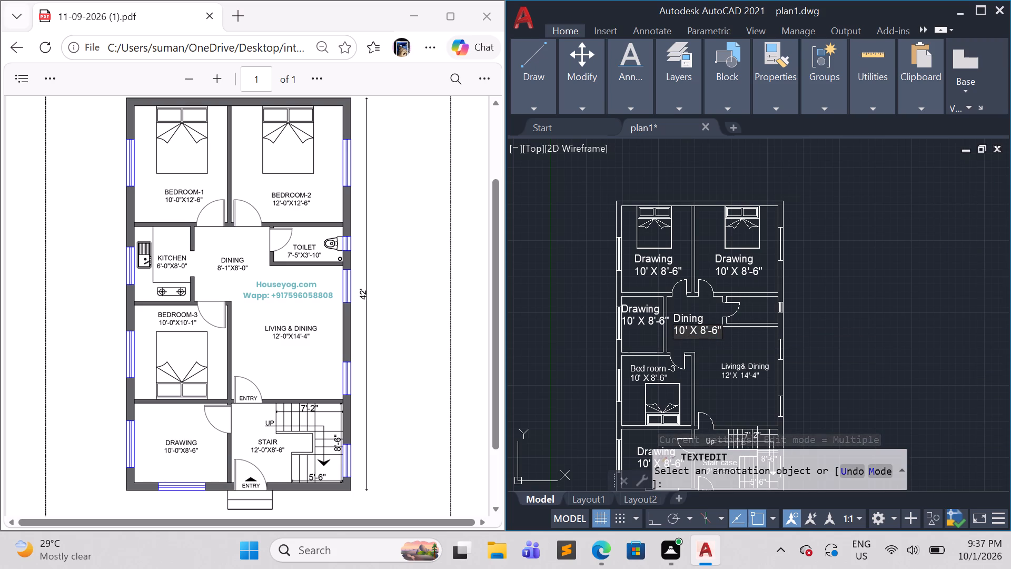
pyautogui.press('BackSpace')
pyautogui.press('BackSpace')
pyautogui.press('BackSpace')
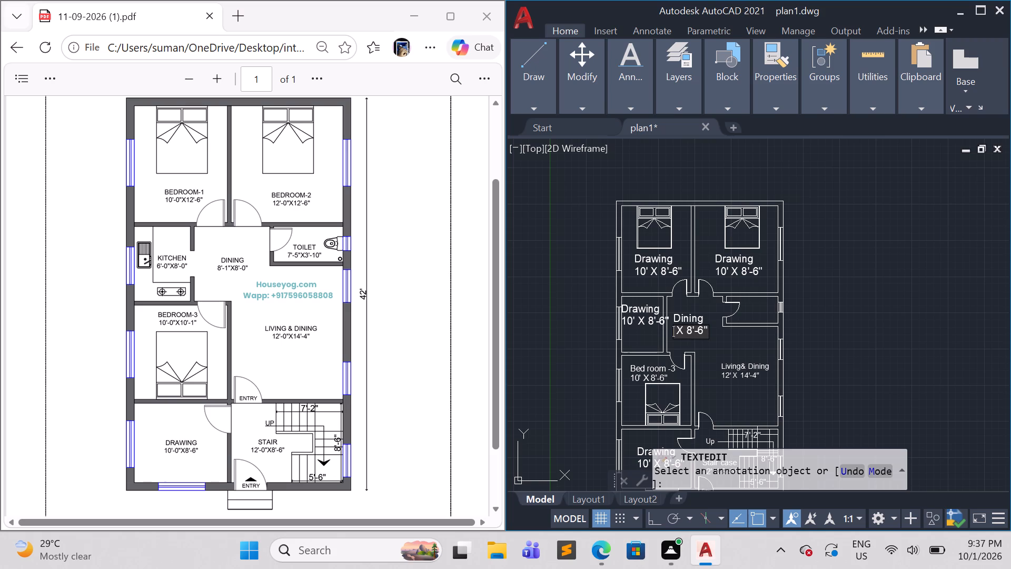
pyautogui.press('8')
pyautogui.press("'")
pyautogui.write('-1')
pyautogui.hotkey('shift', '"')
pyautogui.click(725, 332)
pyautogui.press('Right')
pyautogui.press('BackSpace')
pyautogui.press('BackSpace')
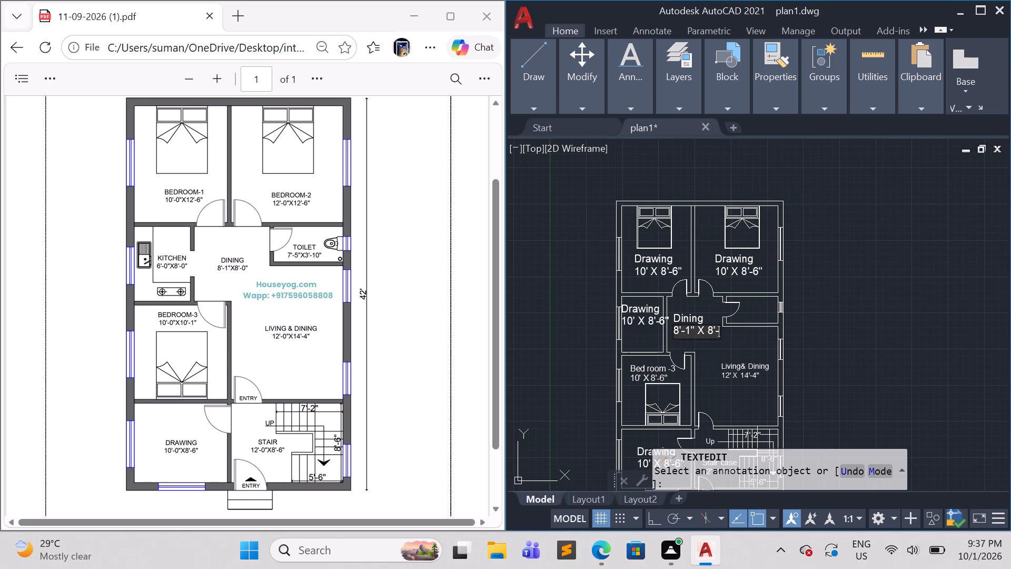
pyautogui.press('BackSpace')
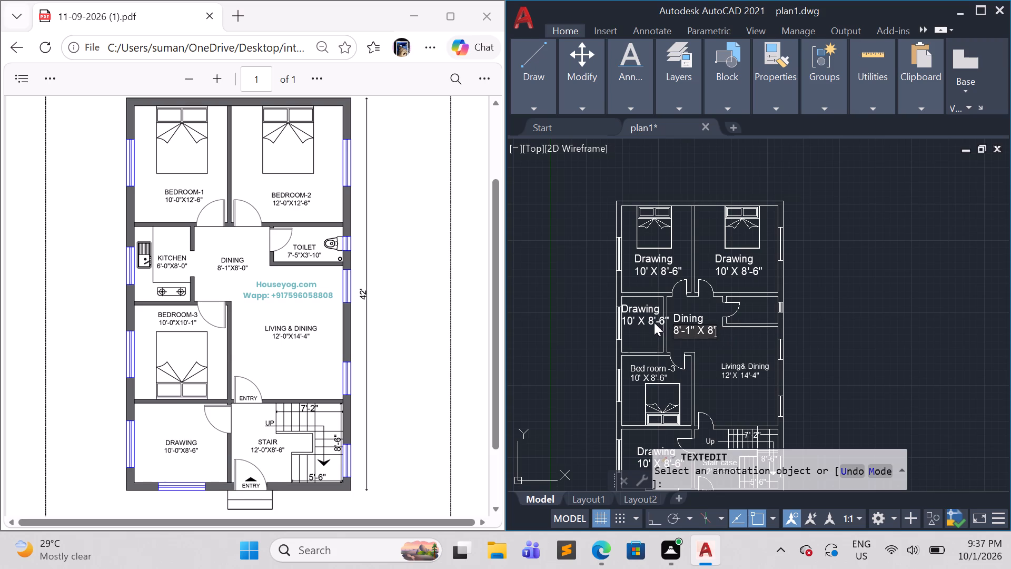
pyautogui.doubleClick(647, 315)
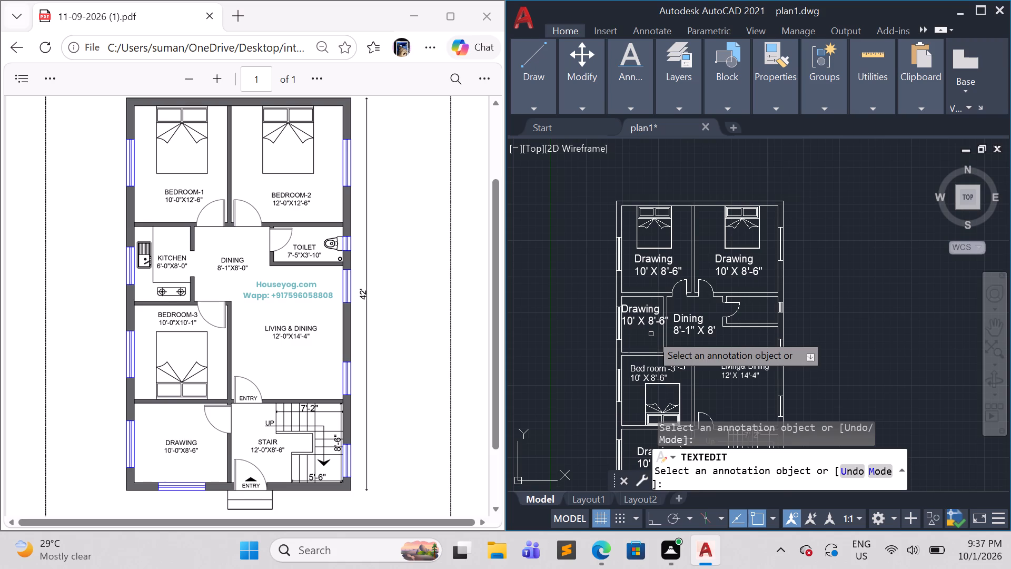
pyautogui.press('Escape')
# Replace the name line of the label copy in the room below the upper-left bedroom with "Kitchen".
pyautogui.scroll(2, 646, 330)
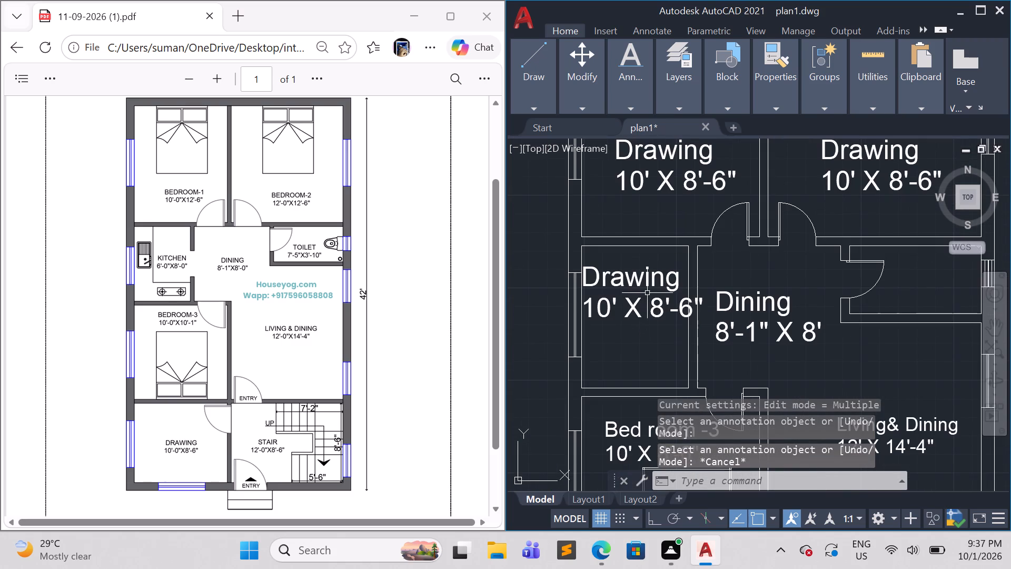
pyautogui.doubleClick(647, 282)
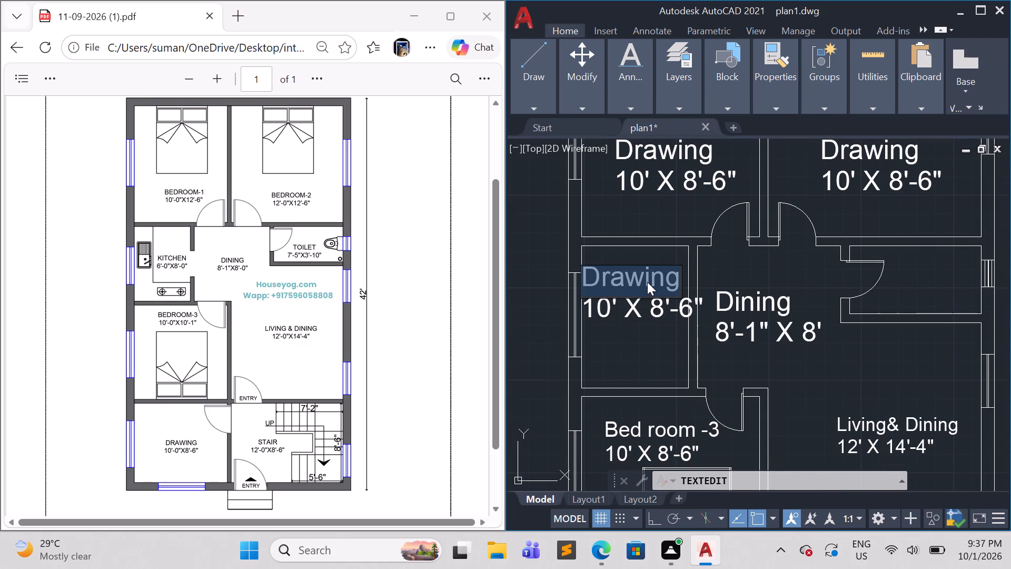
pyautogui.press('BackSpace')
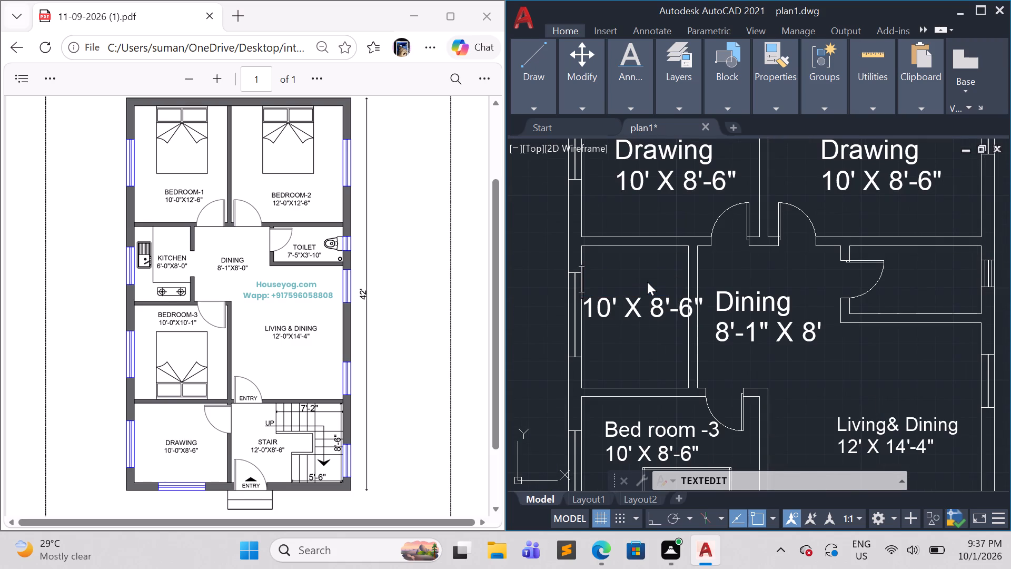
pyautogui.write('ki')
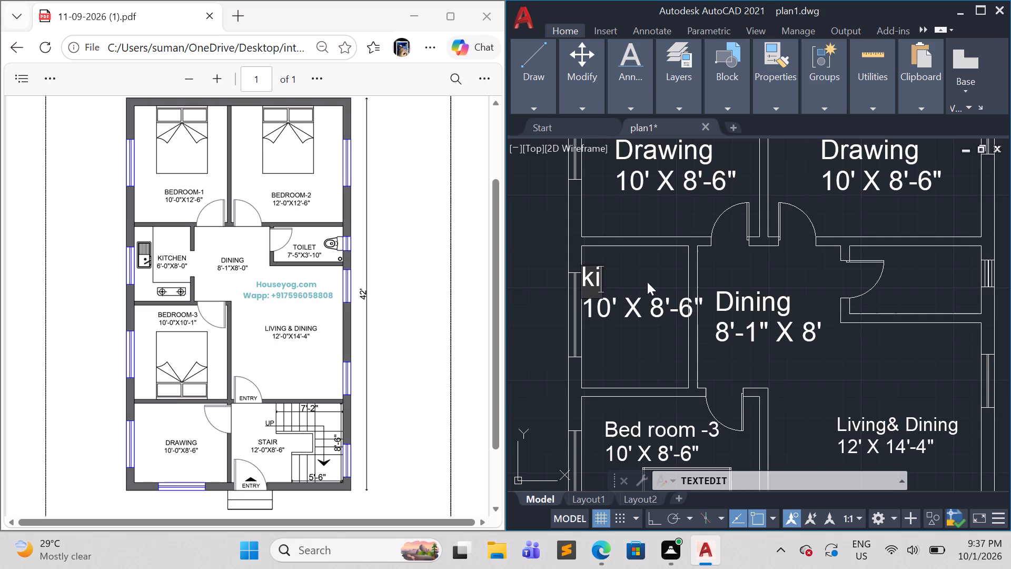
pyautogui.write('tc')
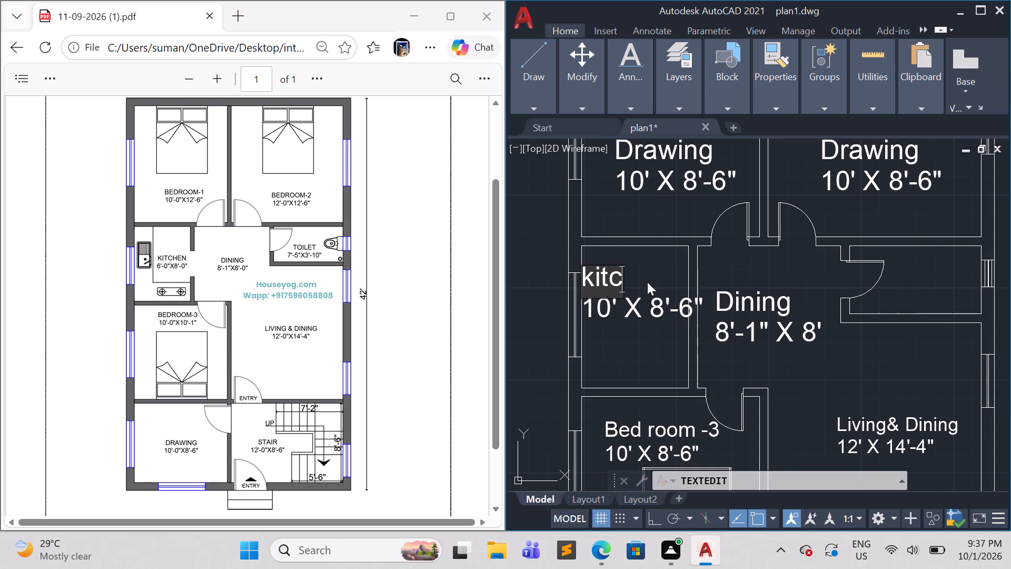
pyautogui.press('BackSpace')
pyautogui.press('BackSpace')
pyautogui.press('BackSpace')
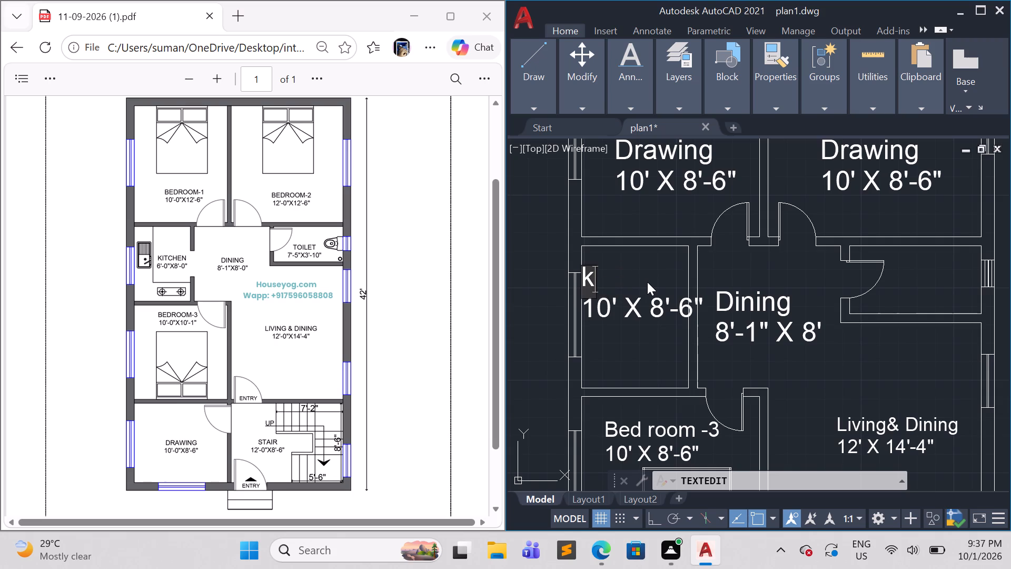
pyautogui.press('BackSpace')
pyautogui.hotkey('shift', 'k')
pyautogui.press('i')
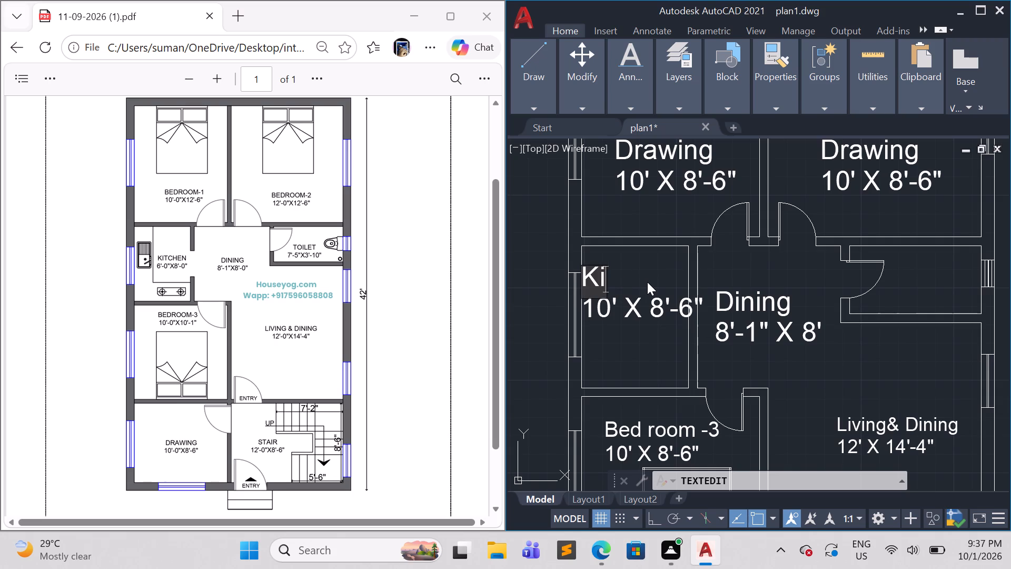
pyautogui.write('tc')
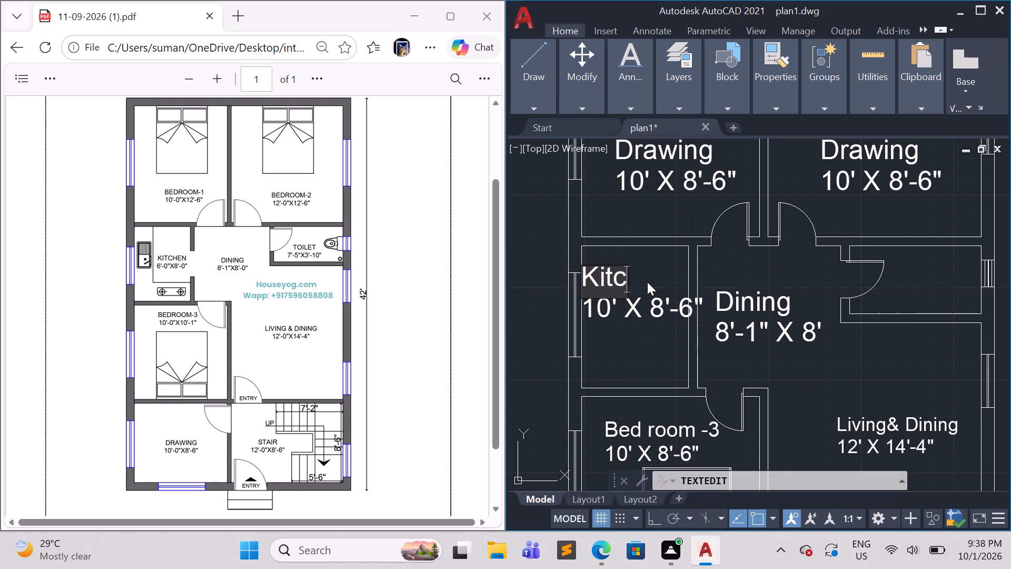
pyautogui.write('hen')
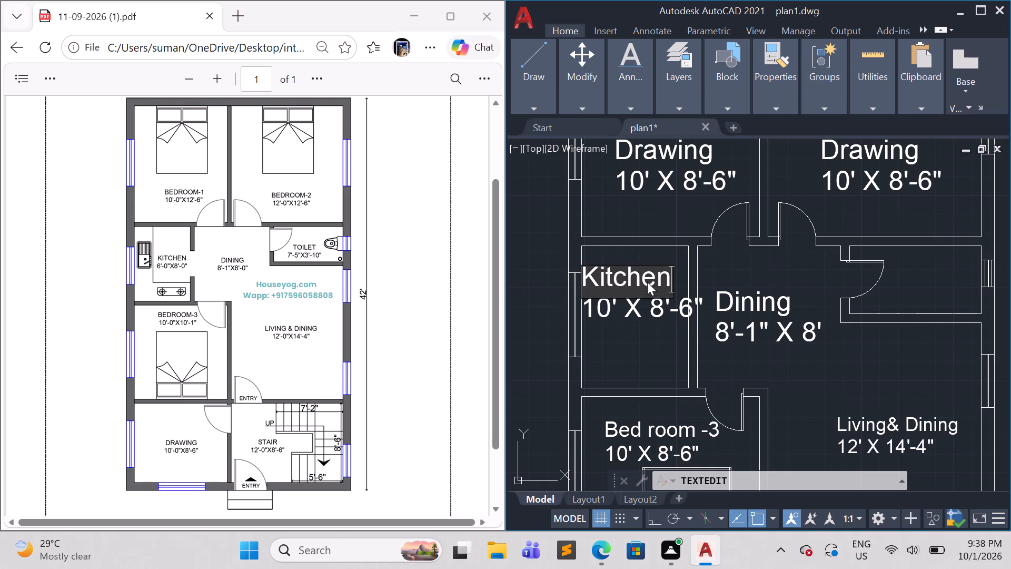
pyautogui.press('Return')
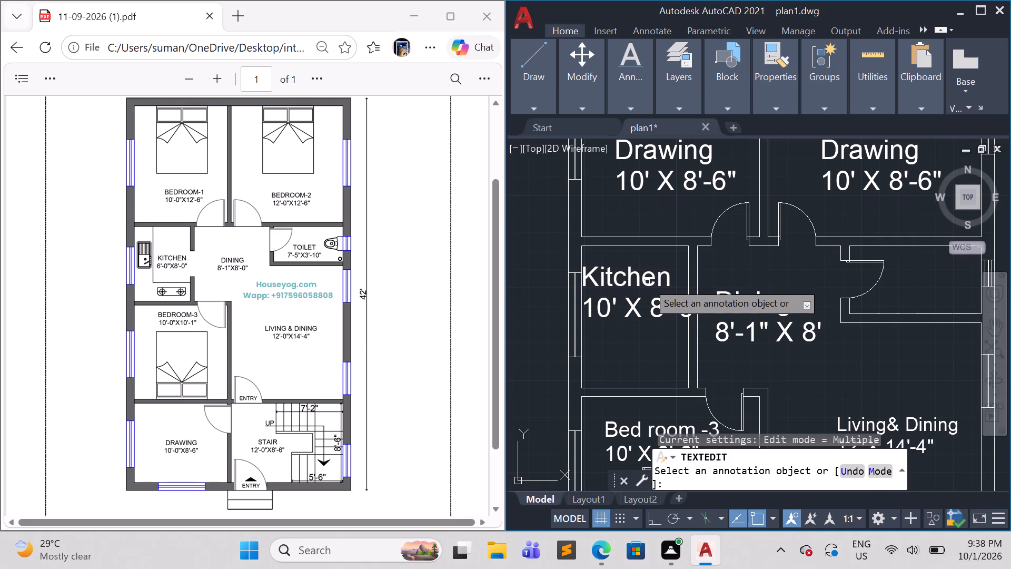
# Change the size line under Kitchen to 6' X 8' and leave text editing.
pyautogui.doubleClick(643, 309)
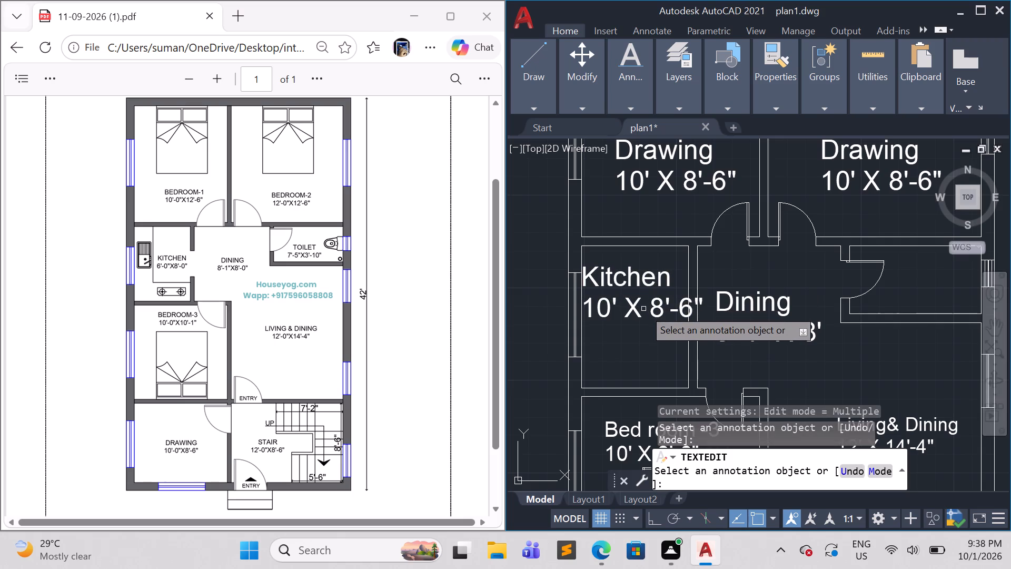
pyautogui.click(643, 309)
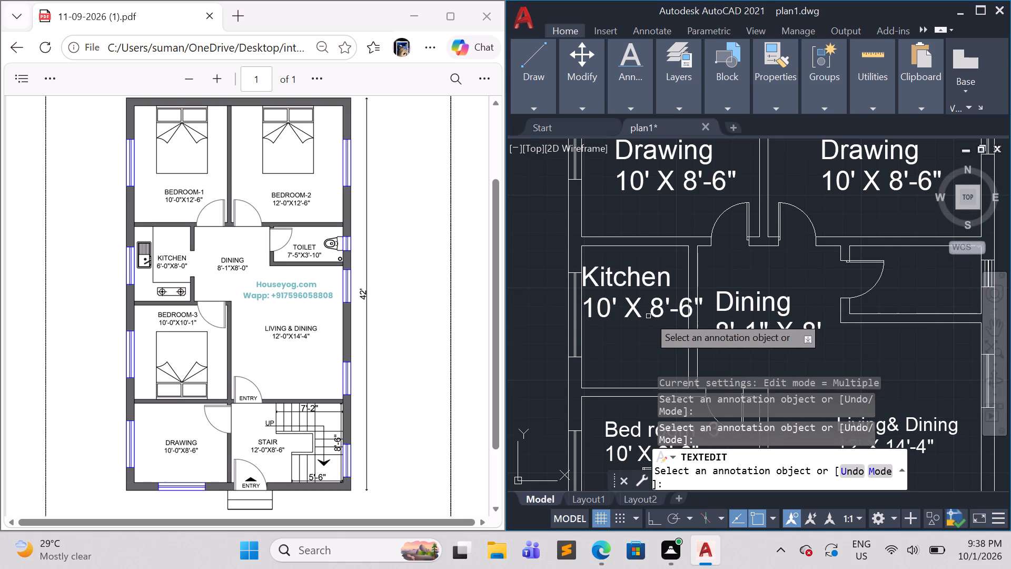
pyautogui.doubleClick(607, 308)
pyautogui.click(607, 308)
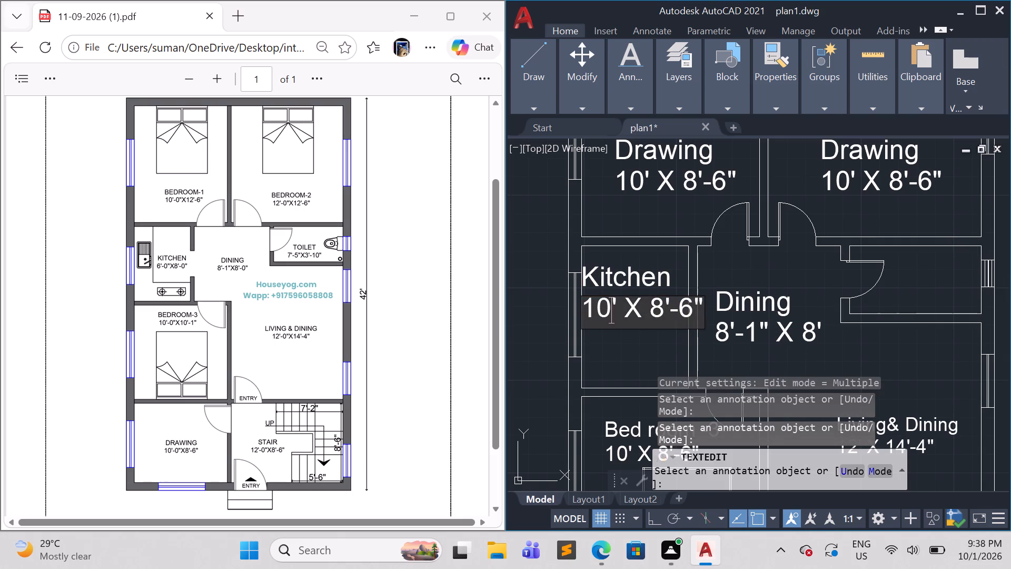
pyautogui.press('BackSpace')
pyautogui.press('BackSpace')
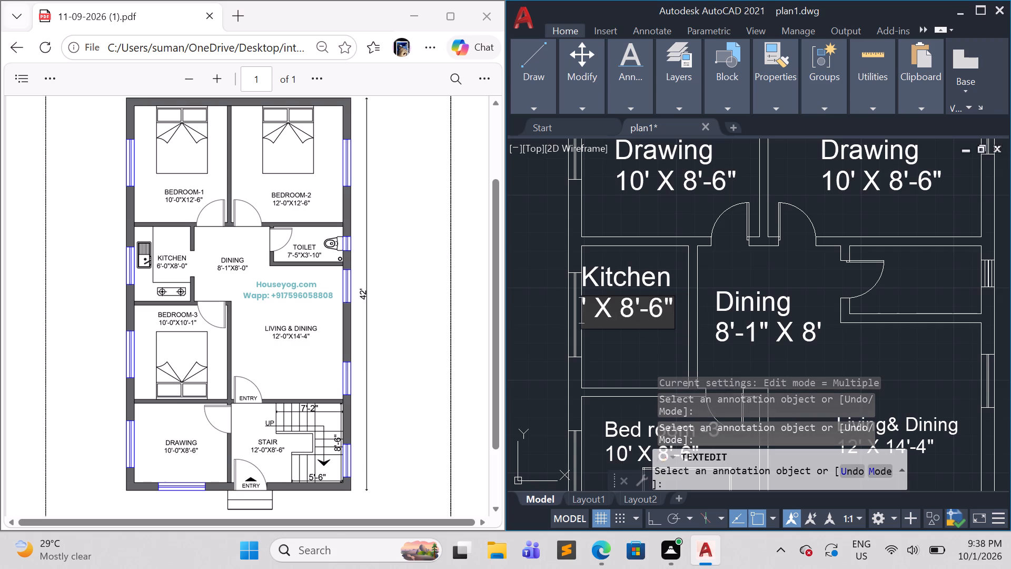
pyautogui.press('6')
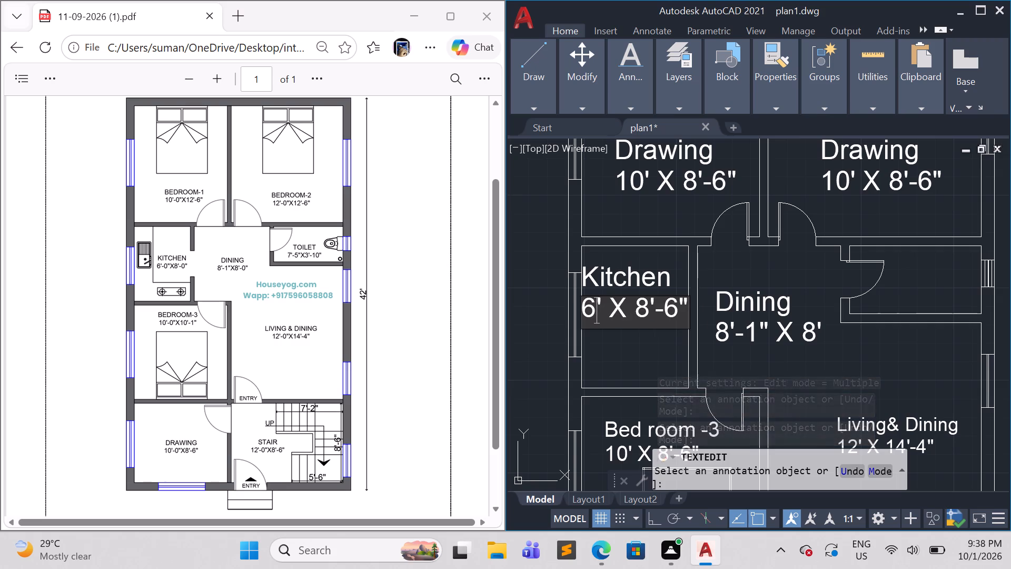
pyautogui.click(680, 309)
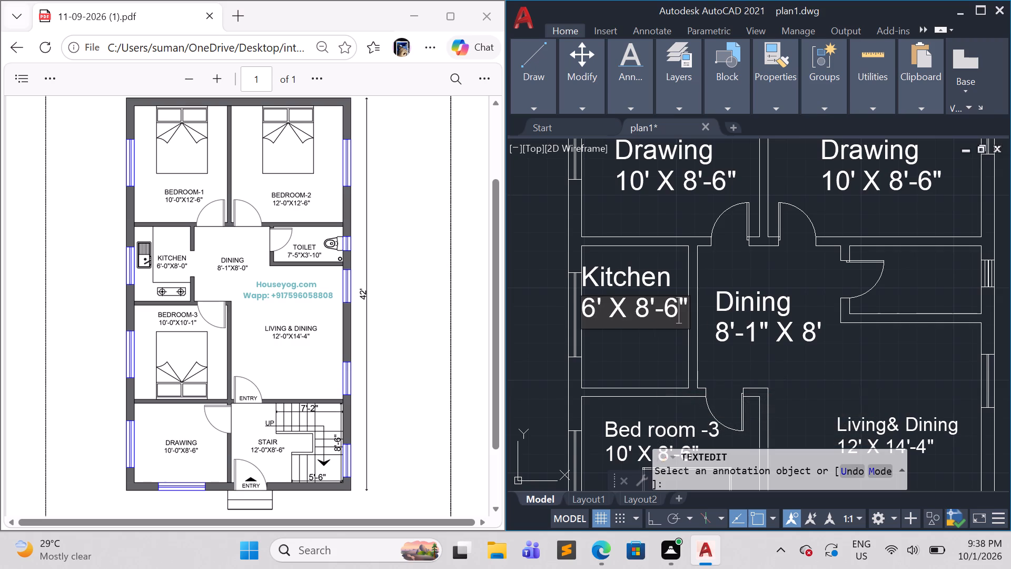
pyautogui.press('BackSpace')
pyautogui.press('BackSpace')
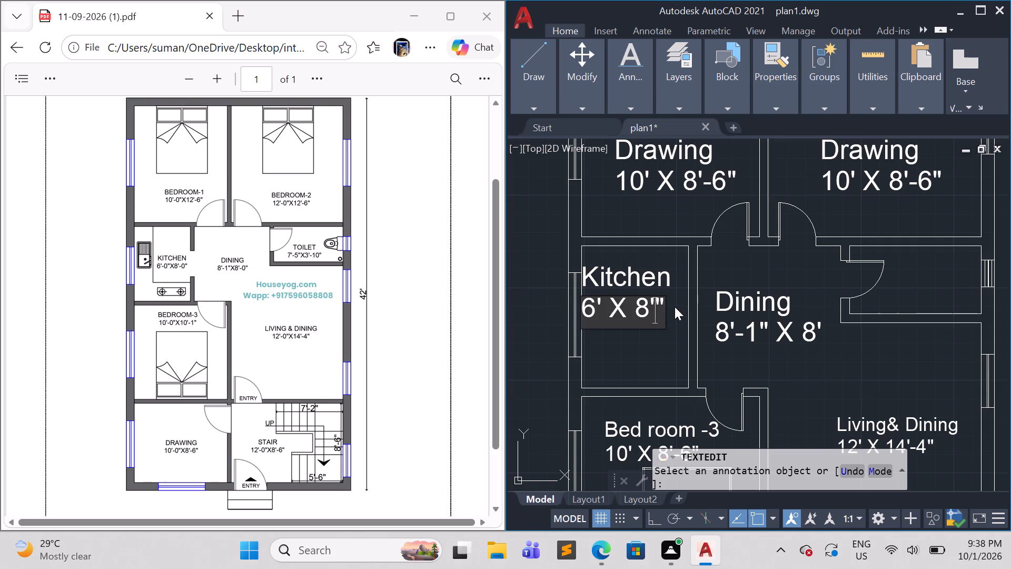
pyautogui.press('Right')
pyautogui.press('BackSpace')
pyautogui.click(678, 332)
pyautogui.scroll(-1, 644, 332)
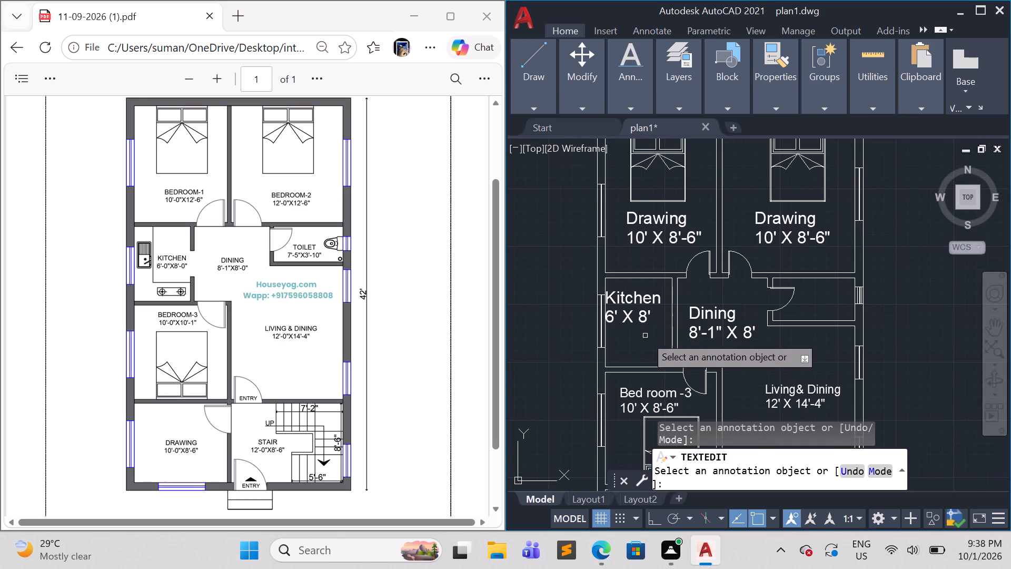
pyautogui.scroll(1, 637, 336)
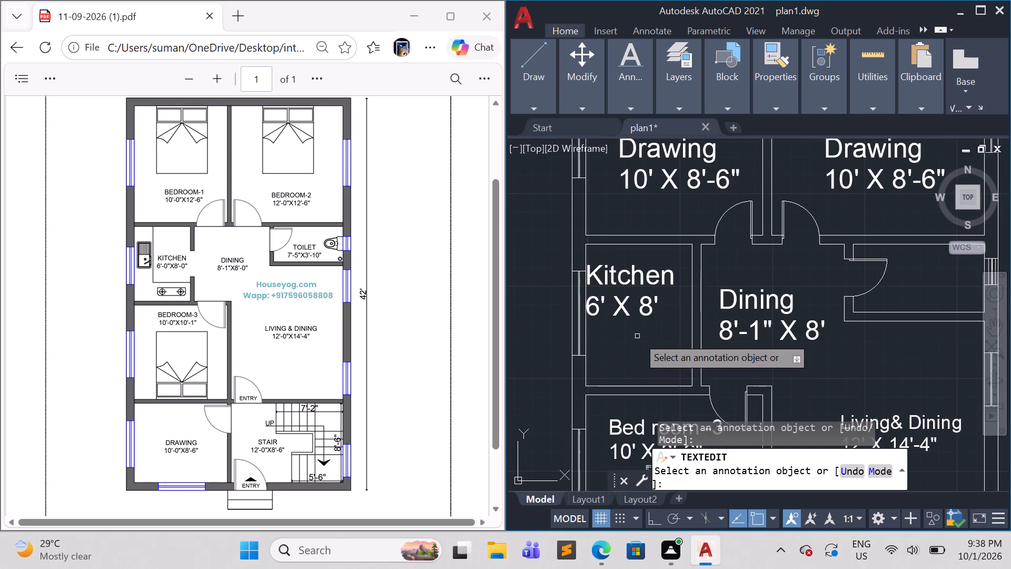
pyautogui.click(653, 337)
pyautogui.press('Escape')
# Scale down both lines of the Kitchen label slightly about the lower-left corner of its size line.
pyautogui.click(652, 335)
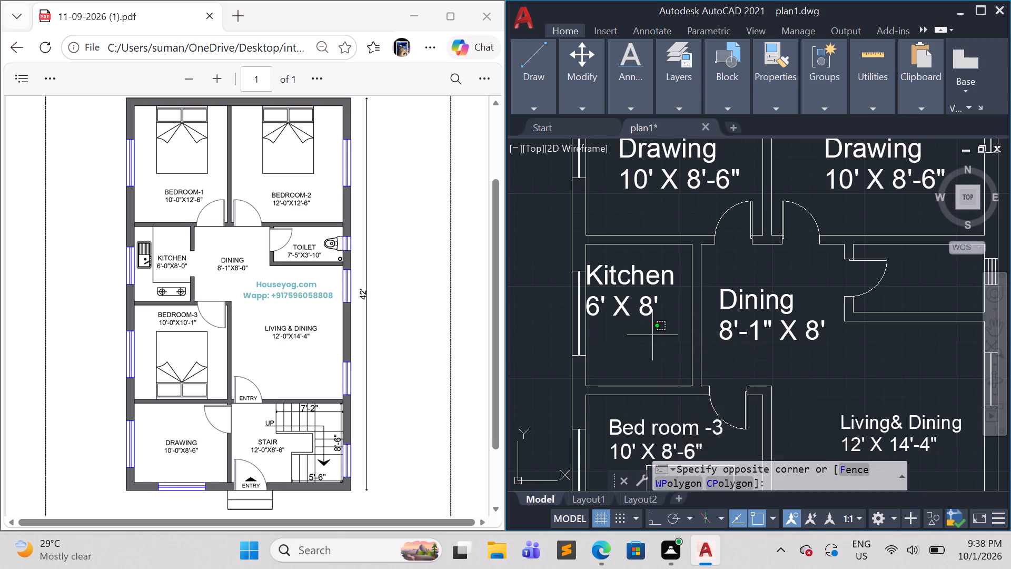
pyautogui.click(625, 278)
pyautogui.write('sc')
pyautogui.press('Return')
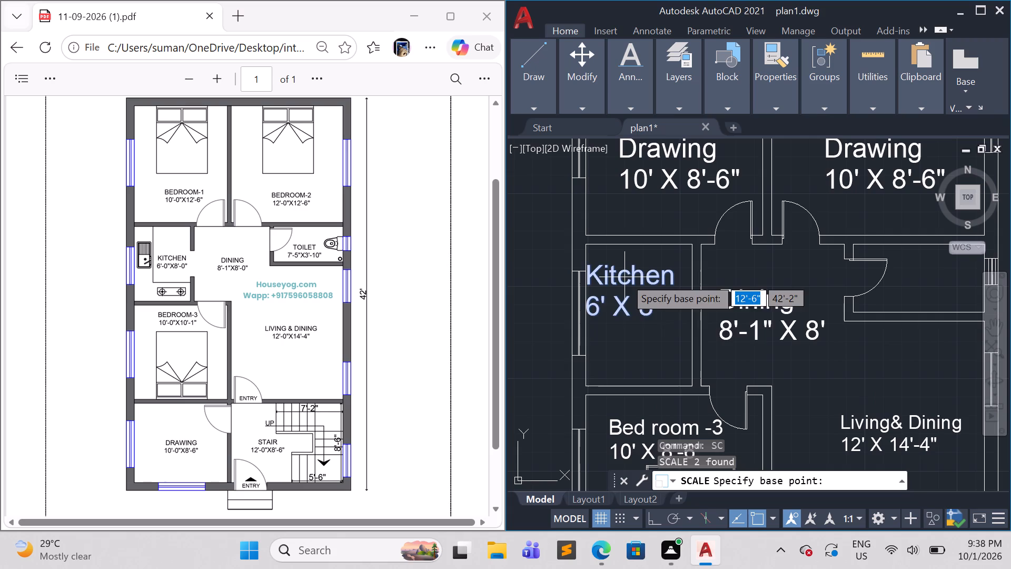
pyautogui.click(594, 317)
pyautogui.click(619, 317)
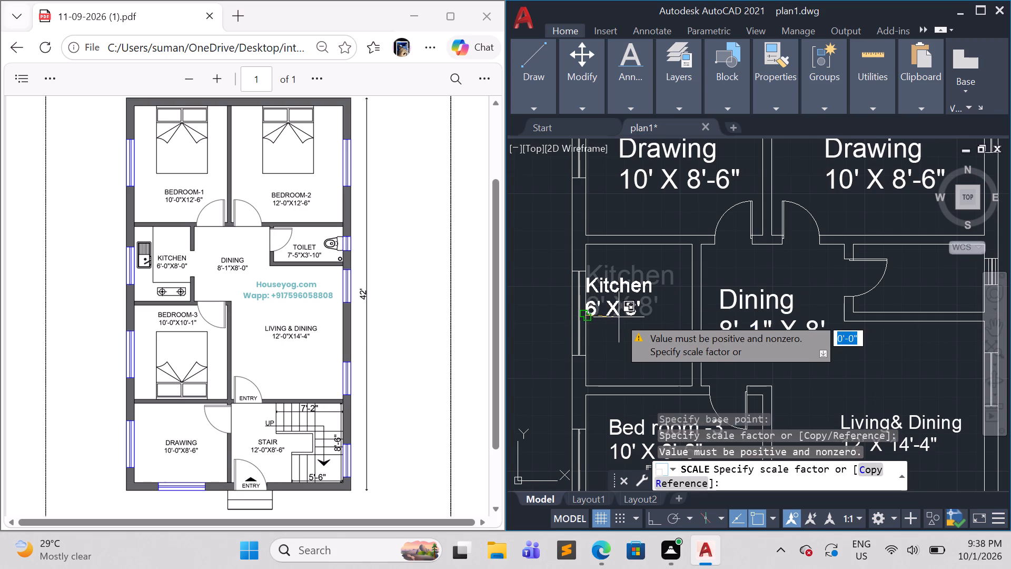
pyautogui.click(621, 325)
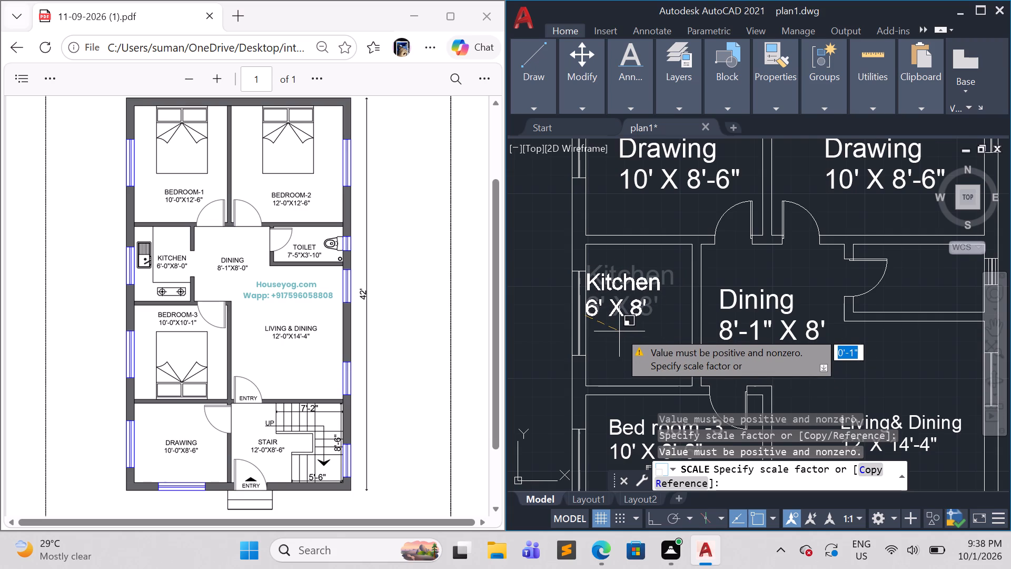
pyautogui.click(622, 332)
# Move both lines of the Kitchen label away from the outer wall to about the middle of the kitchen.
pyautogui.scroll(-1, 637, 342)
pyautogui.click(649, 329)
pyautogui.click(628, 298)
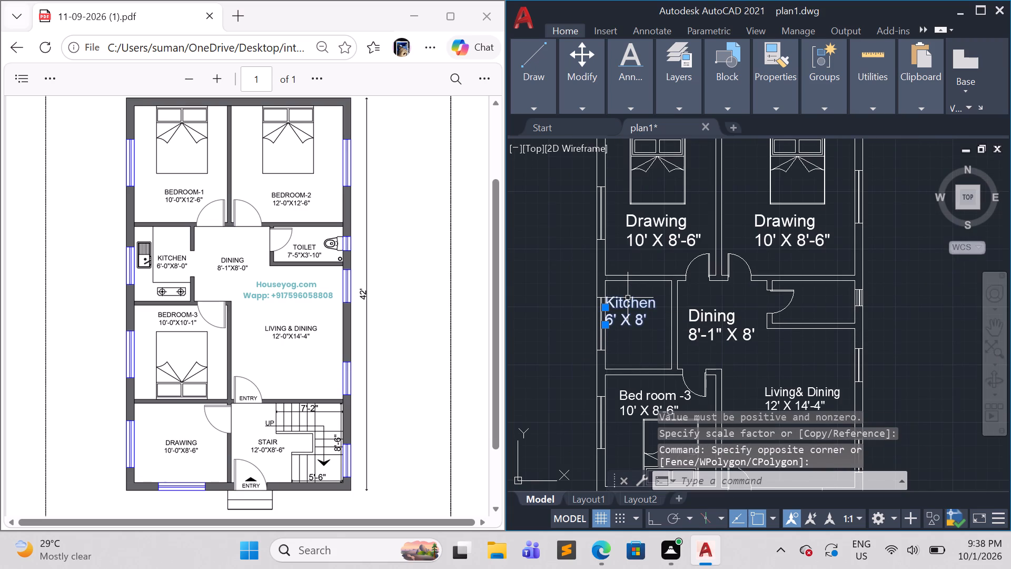
pyautogui.press('m')
pyautogui.press('Return')
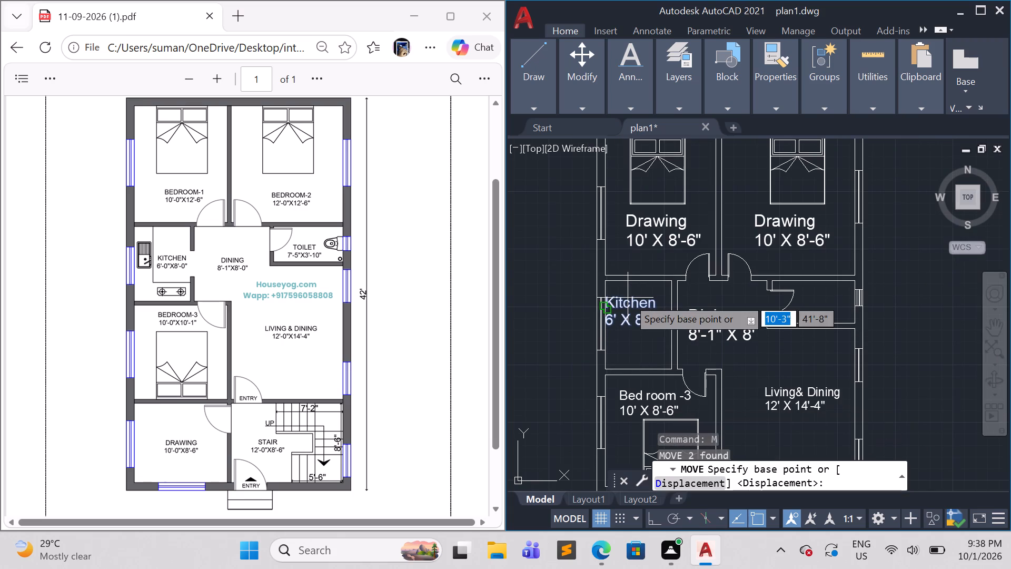
pyautogui.click(606, 309)
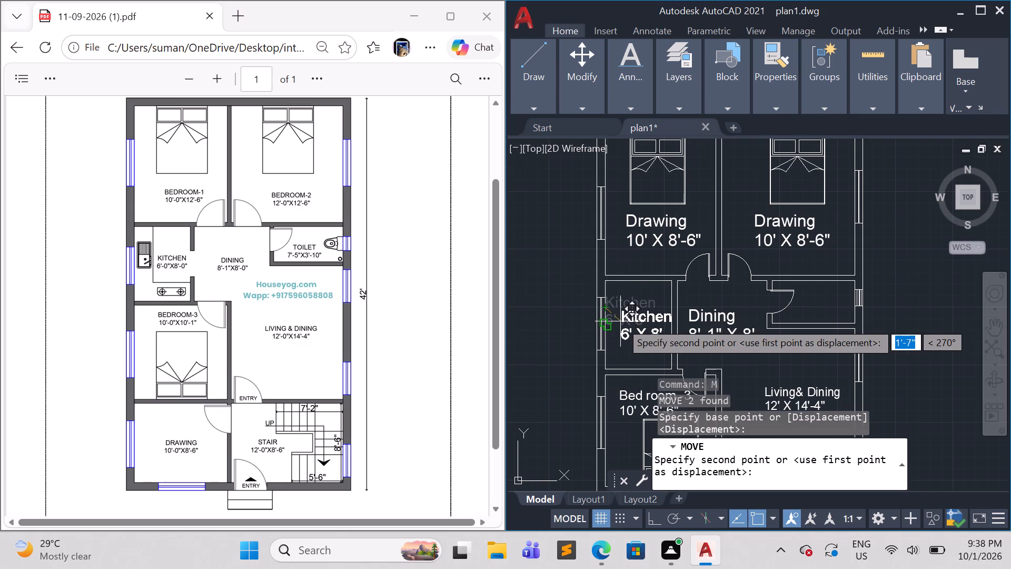
pyautogui.scroll(3, 620, 321)
pyautogui.click(601, 305)
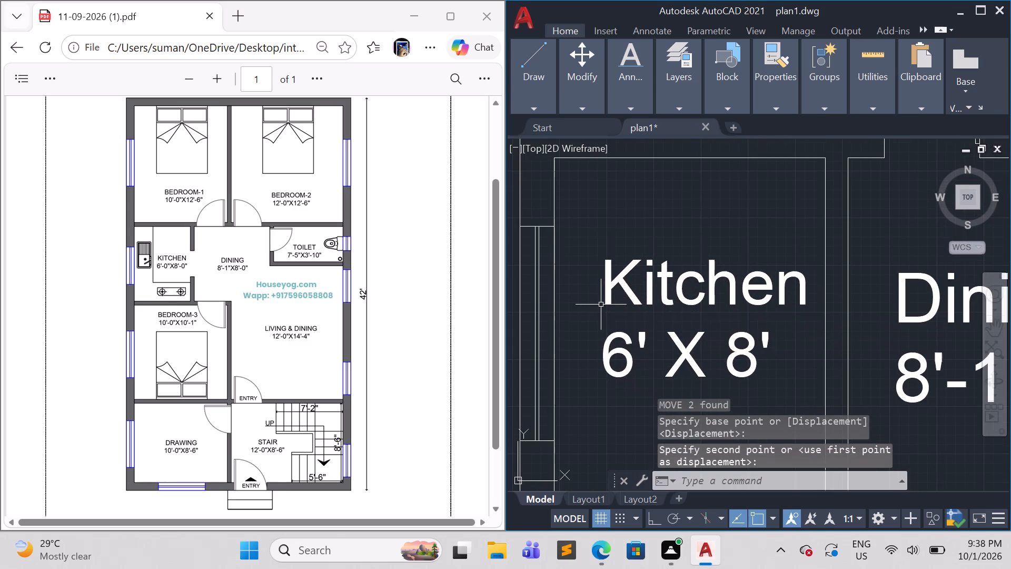
# Erase both lines of the Drawing label copy below the bed in the upper-right bedroom.
pyautogui.scroll(-2, 626, 323)
pyautogui.moveTo(784, 291); pyautogui.dragTo(749, 360, button='middle')
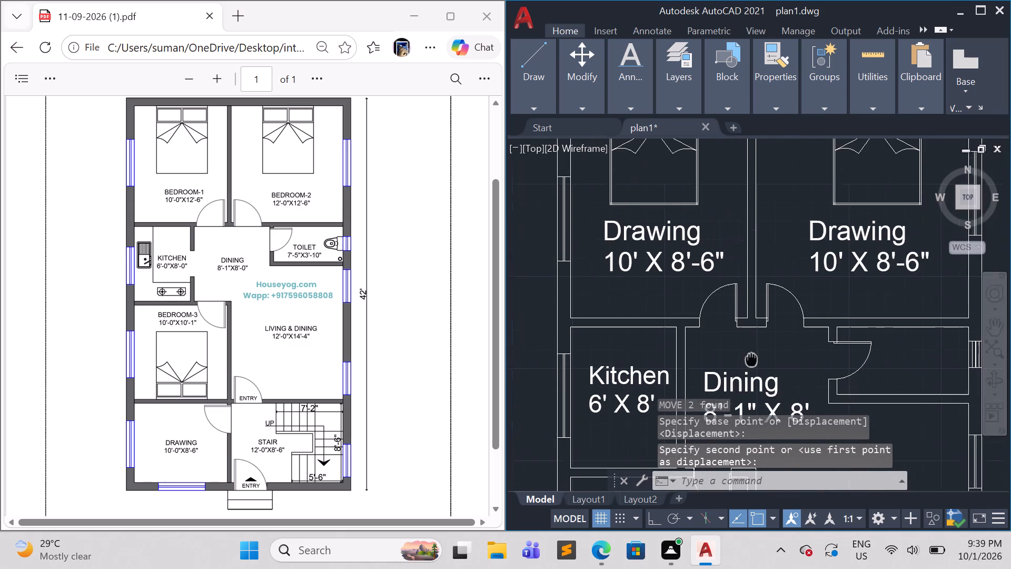
pyautogui.moveTo(749, 360); pyautogui.dragTo(740, 371, button='middle')
pyautogui.moveTo(745, 375); pyautogui.dragTo(729, 394, button='middle')
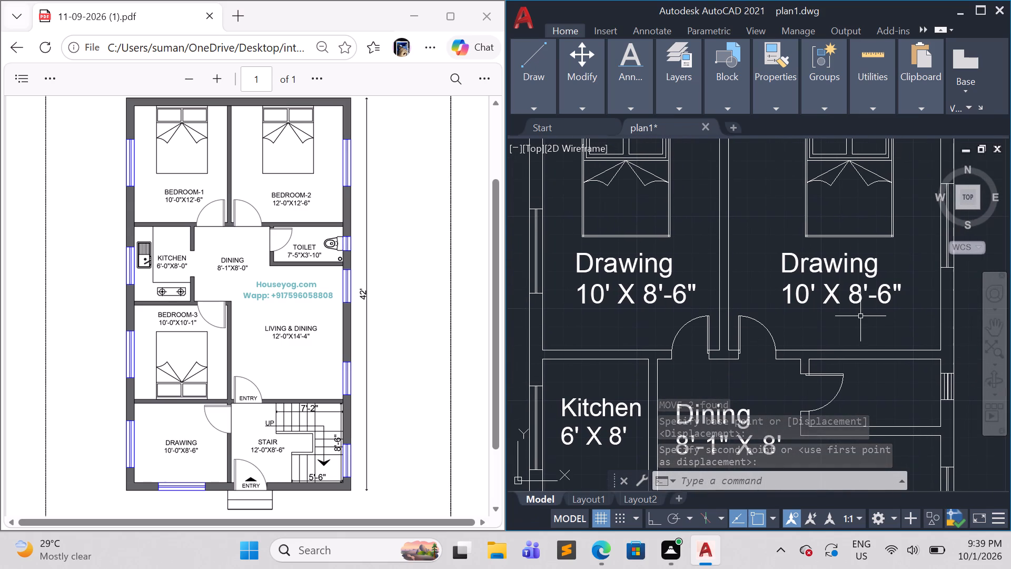
pyautogui.moveTo(851, 318); pyautogui.dragTo(837, 338, button='middle')
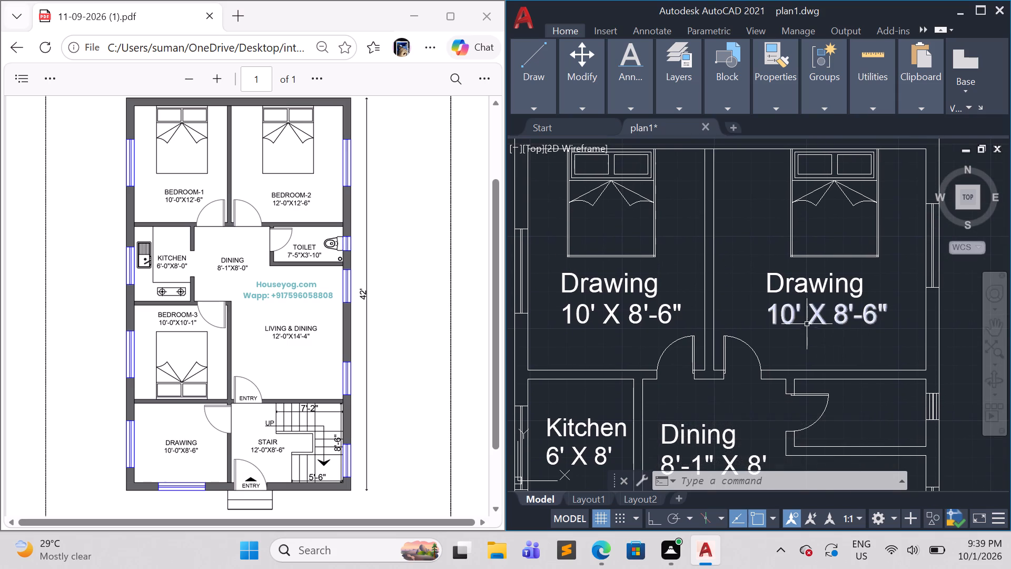
pyautogui.click(863, 328)
pyautogui.click(790, 285)
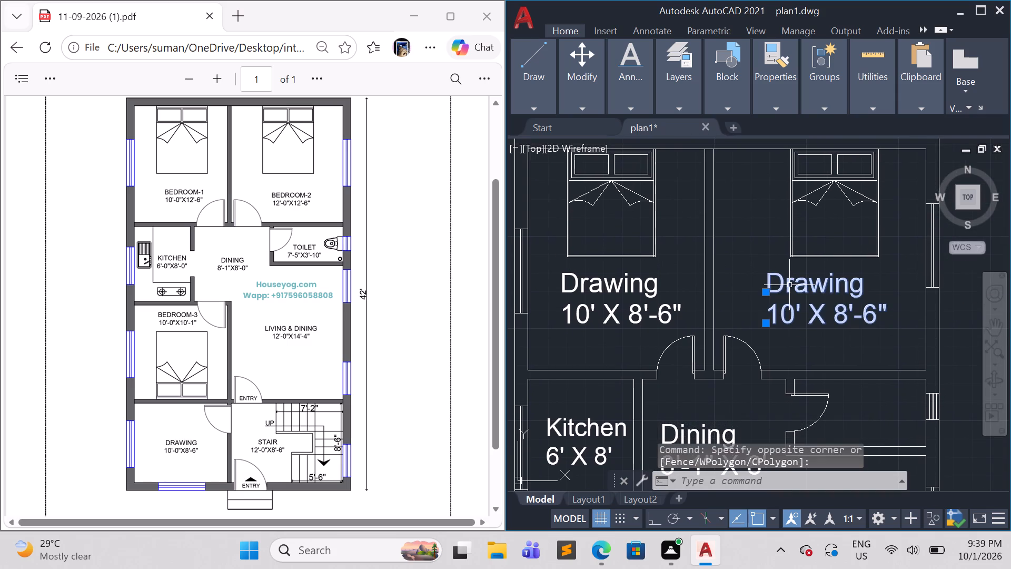
pyautogui.press('e')
pyautogui.press('Return')
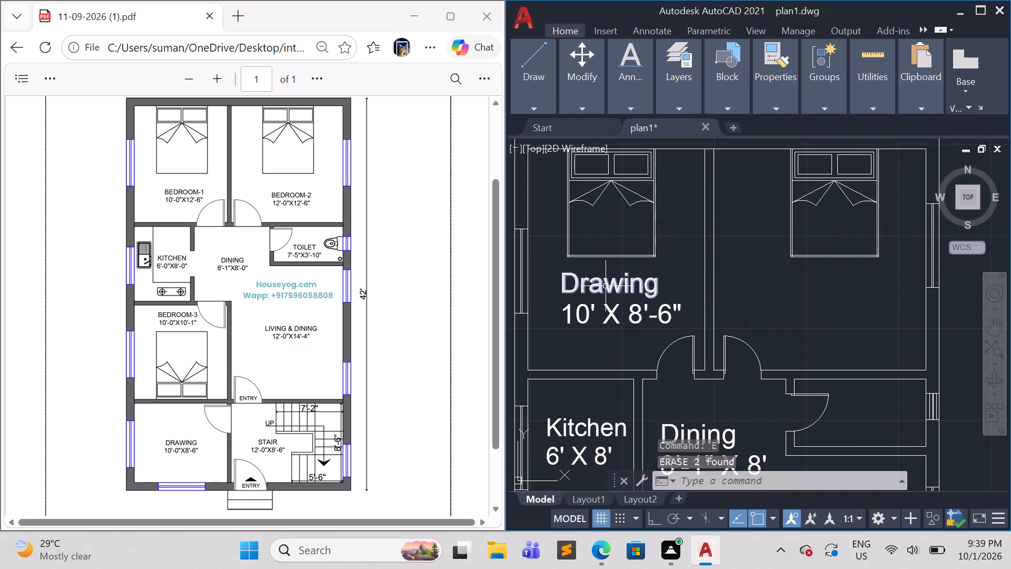
# Change the Drawing label below the bed in the upper-left bedroom to read Bed room.
pyautogui.doubleClick(606, 286)
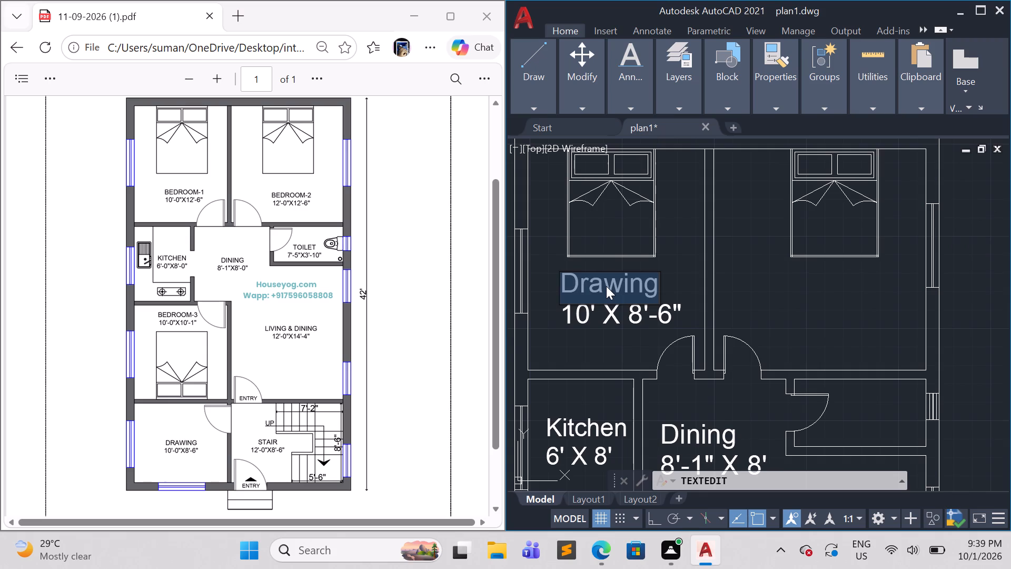
pyautogui.press('BackSpace')
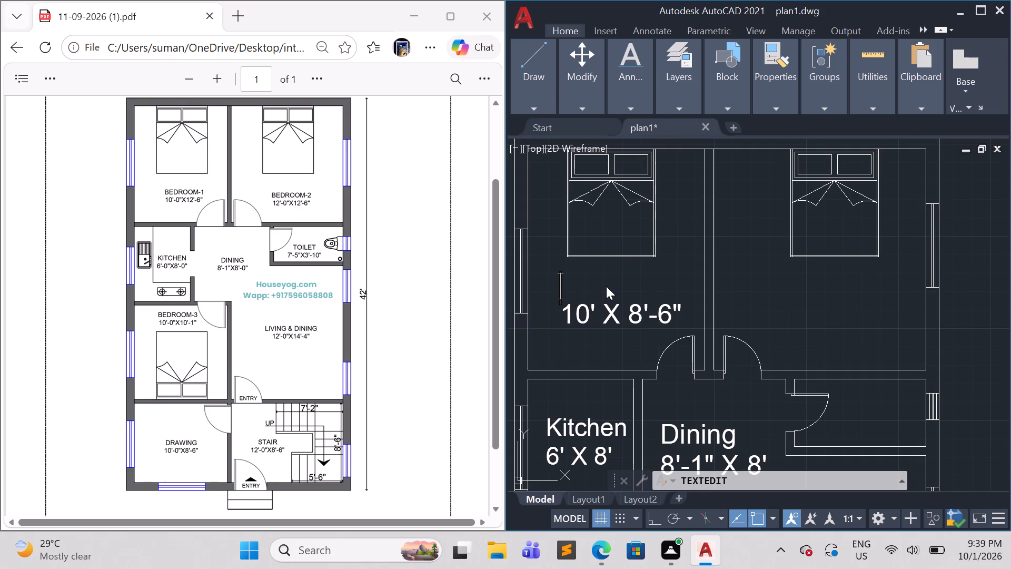
pyautogui.press('b')
pyautogui.press('BackSpace')
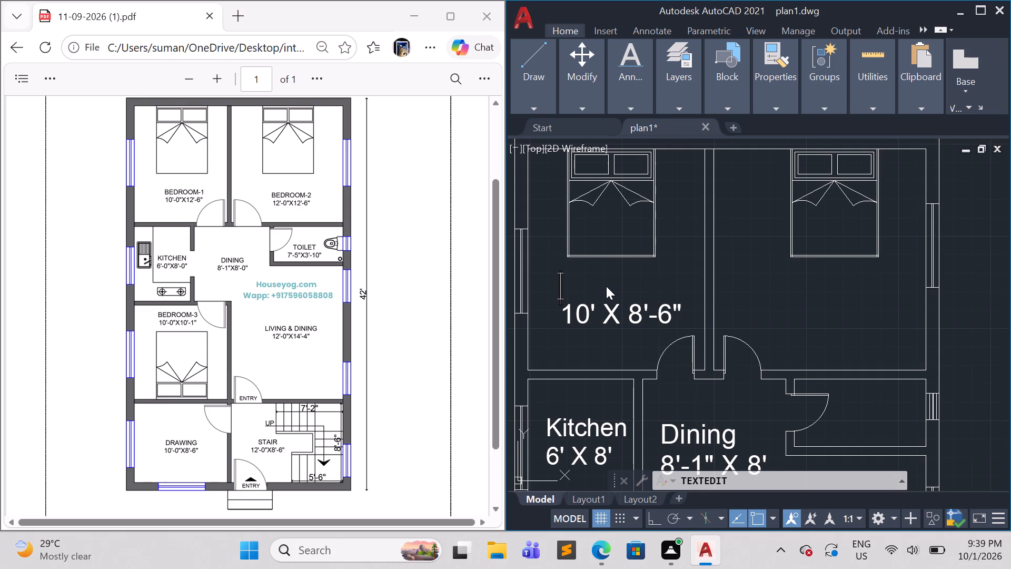
pyautogui.hotkey('shift', 'b')
pyautogui.write('ed room')
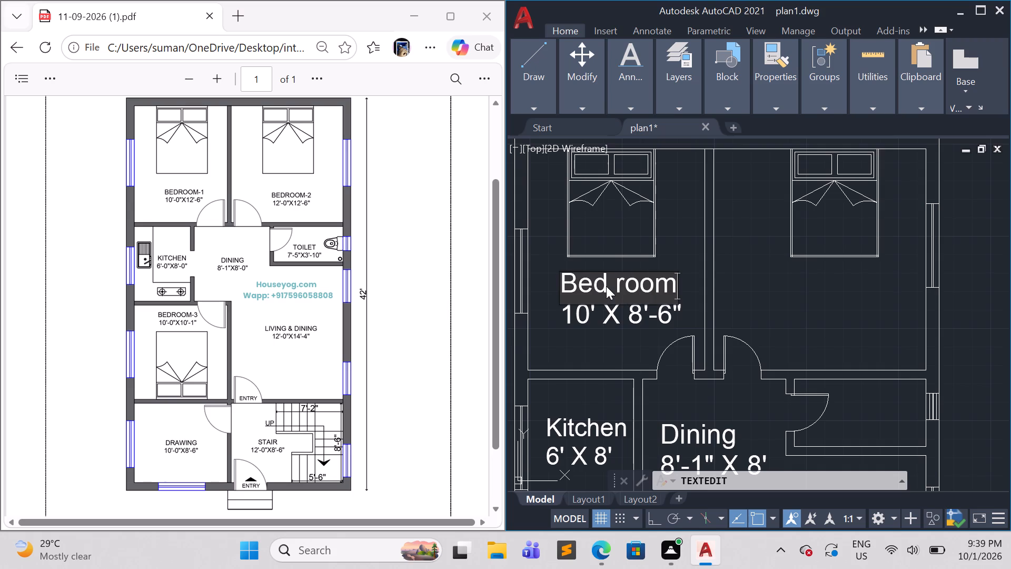
pyautogui.press('Return')
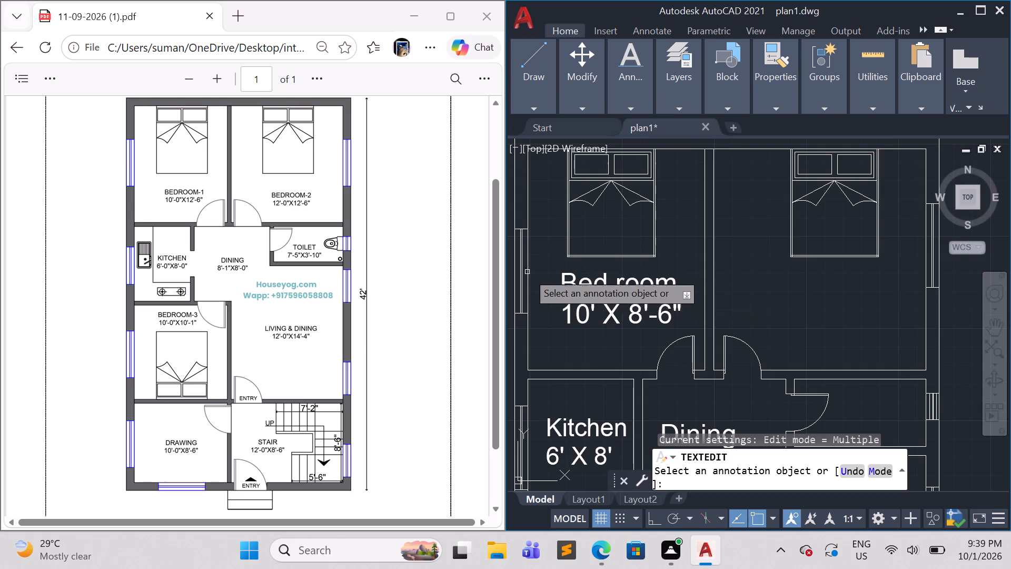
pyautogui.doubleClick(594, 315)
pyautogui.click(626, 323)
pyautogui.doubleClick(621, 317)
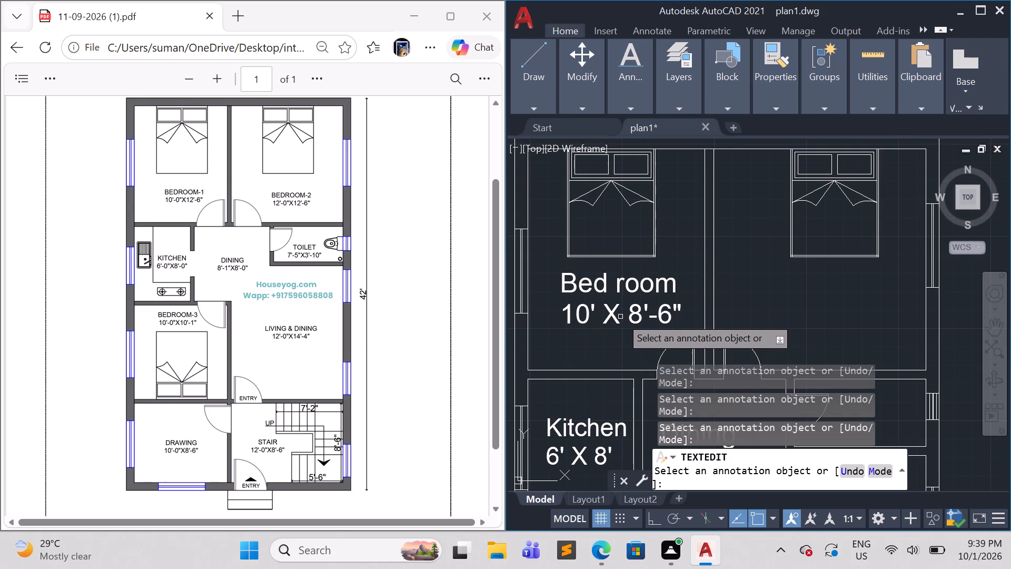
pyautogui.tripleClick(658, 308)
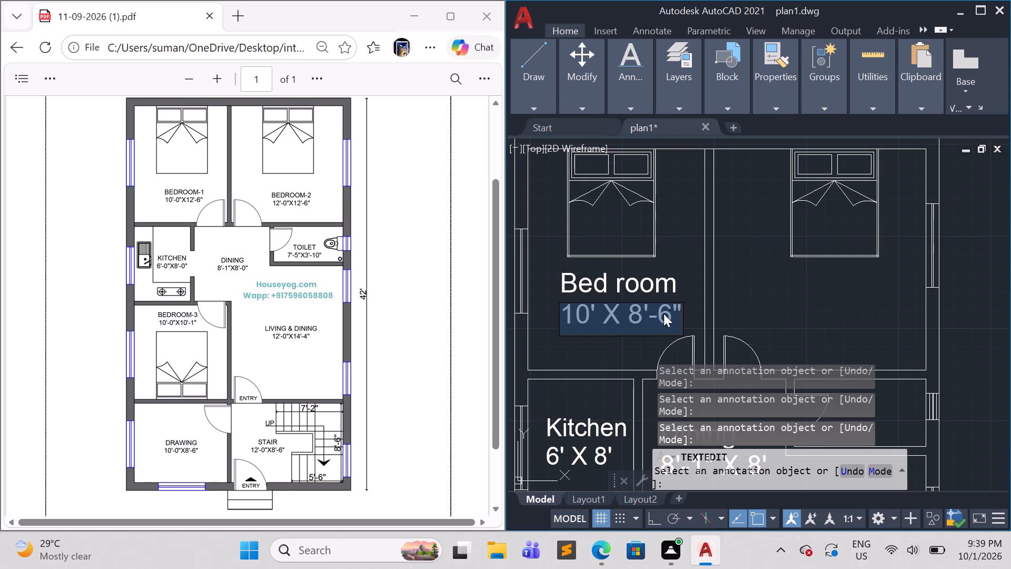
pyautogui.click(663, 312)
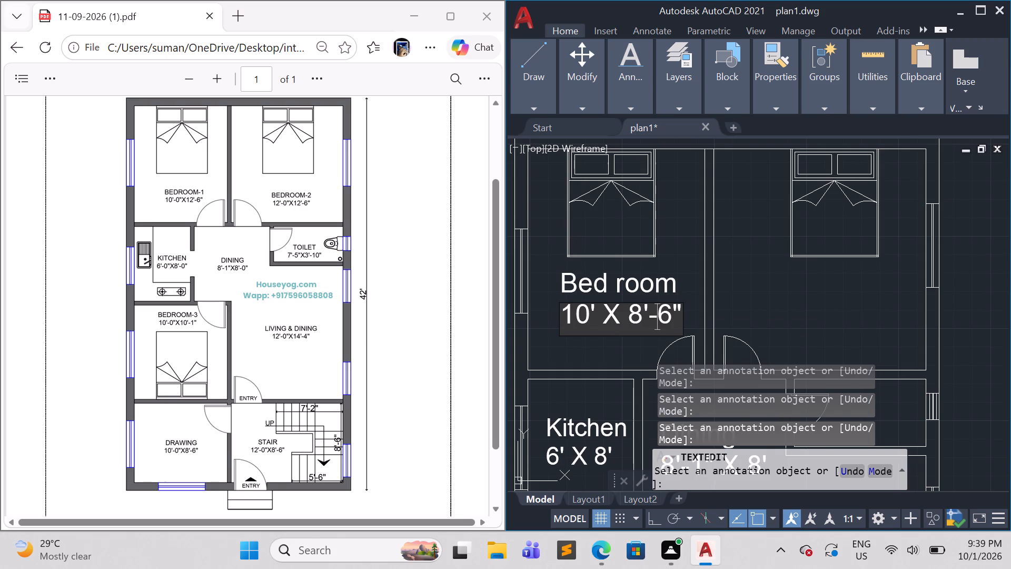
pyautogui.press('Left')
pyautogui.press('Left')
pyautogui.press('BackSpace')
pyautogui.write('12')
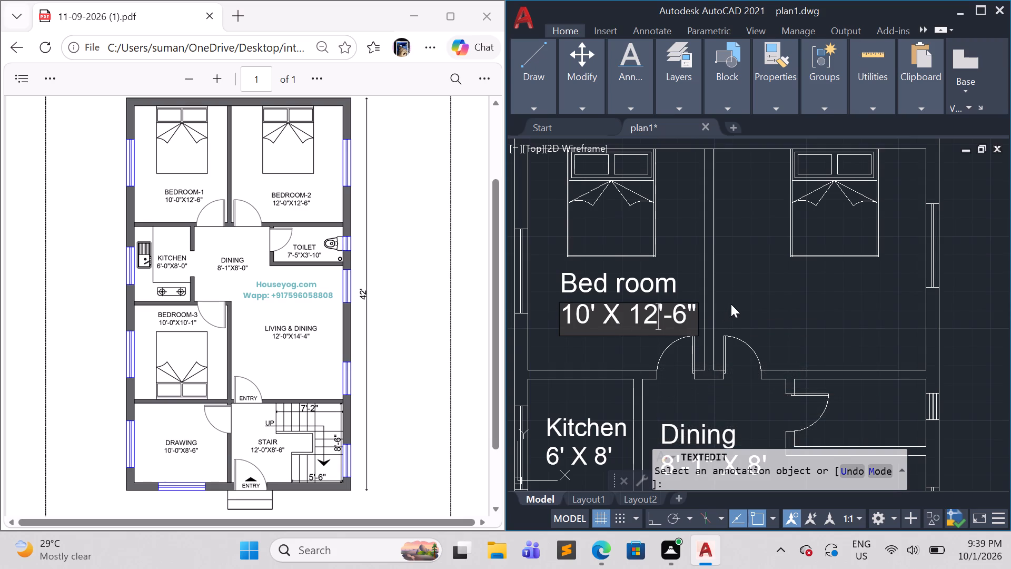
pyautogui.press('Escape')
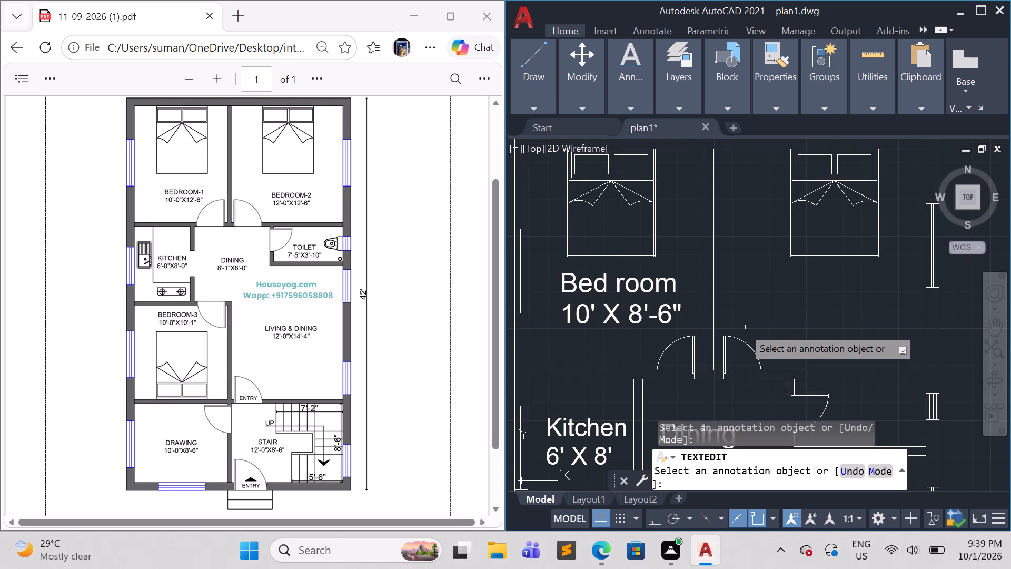
# Change the size line under the upper-left Bed room label to 10' X 12'-6" and leave text editing.
pyautogui.doubleClick(633, 318)
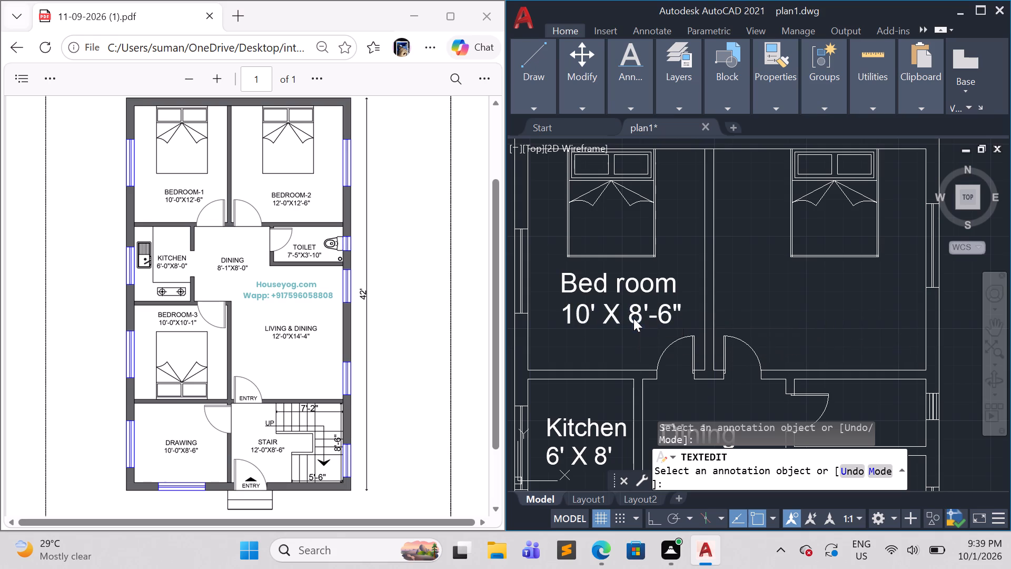
pyautogui.click(634, 318)
pyautogui.click(634, 318)
pyautogui.doubleClick(641, 315)
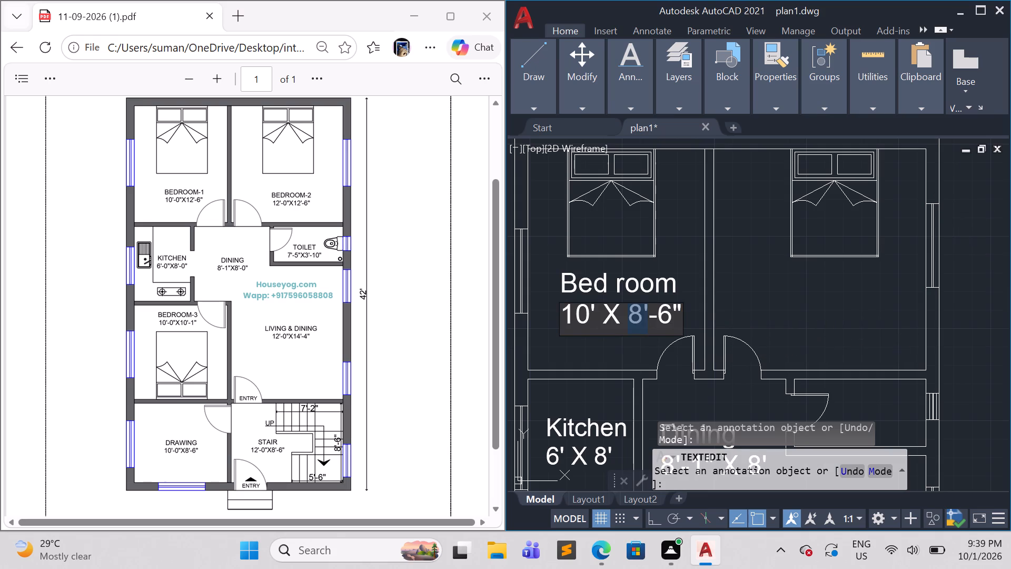
pyautogui.click(641, 315)
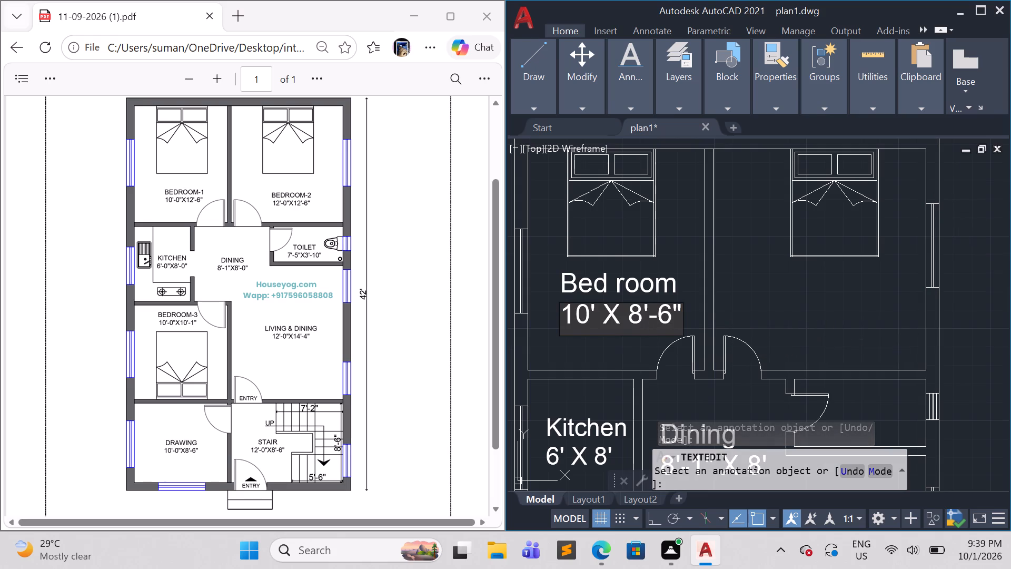
pyautogui.press('BackSpace')
pyautogui.write('12')
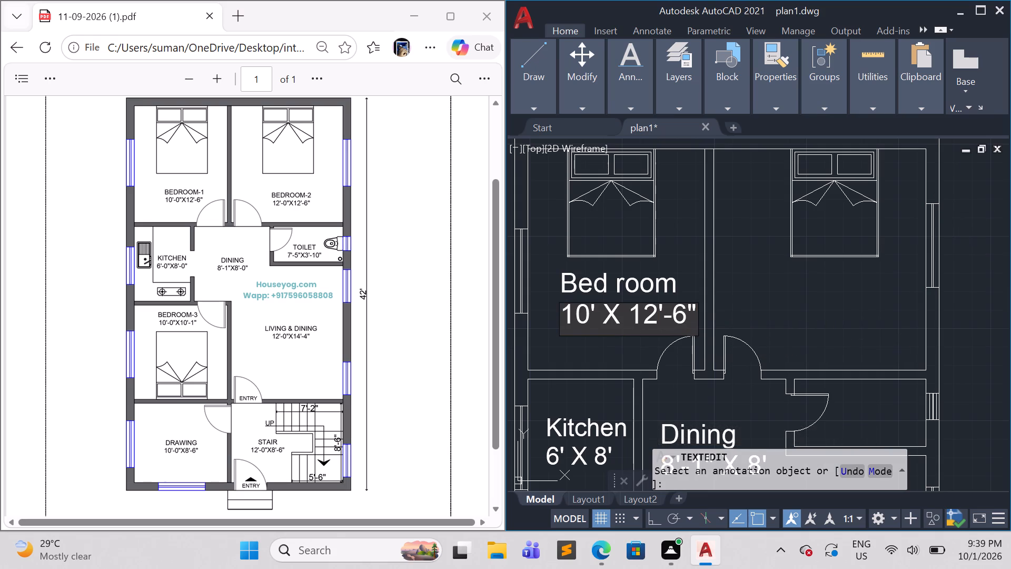
pyautogui.doubleClick(686, 276)
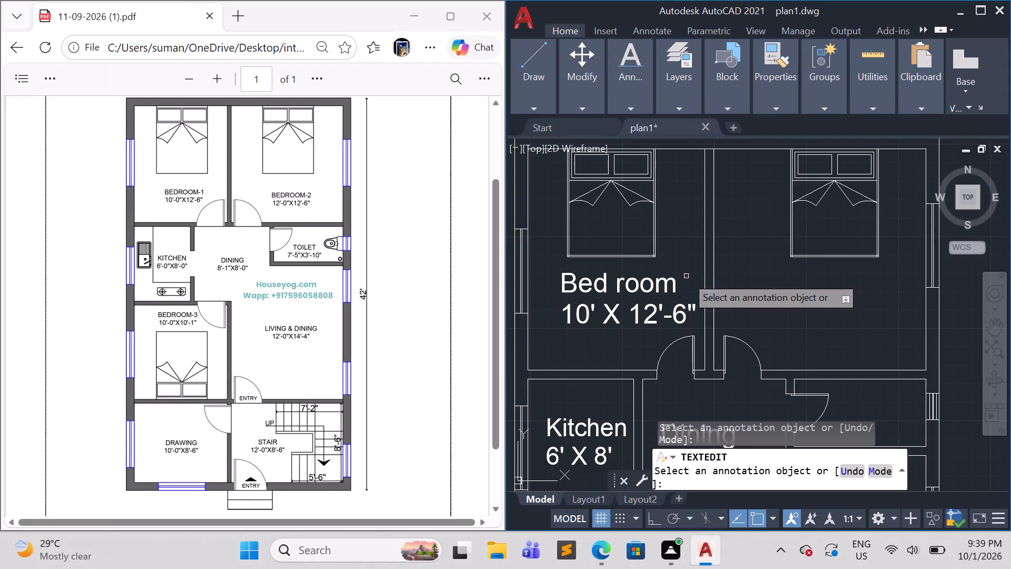
pyautogui.press('Escape')
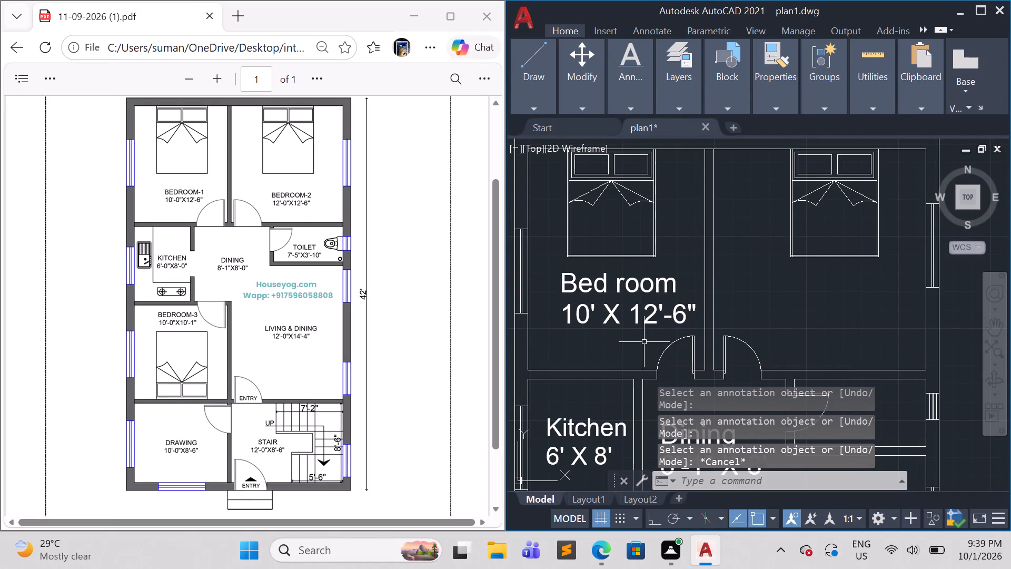
# Copy both lines of the Bed room label straight across to below the bed in the upper-right bedroom.
pyautogui.click(643, 338)
pyautogui.click(582, 278)
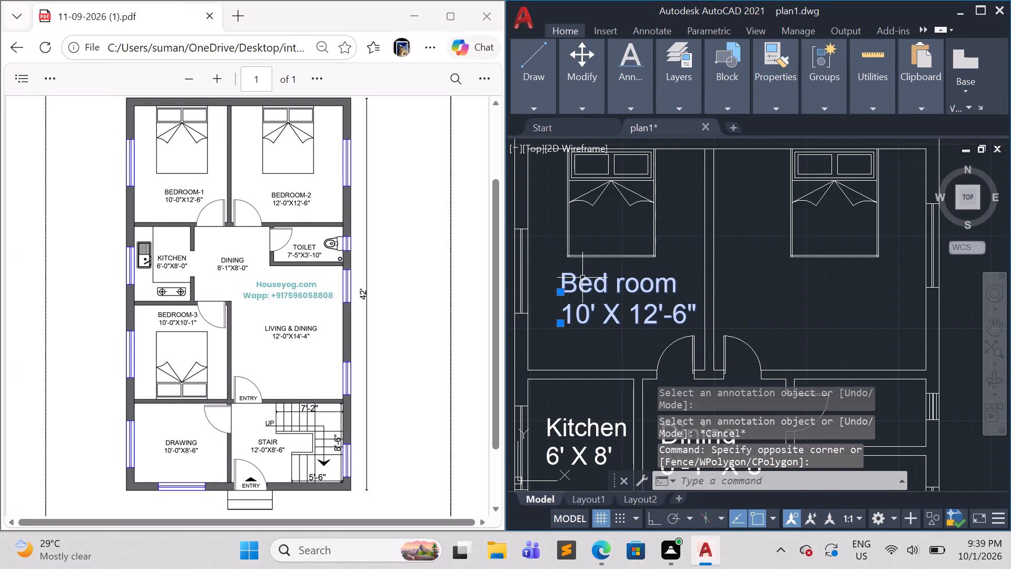
pyautogui.write('co')
pyautogui.press('Return')
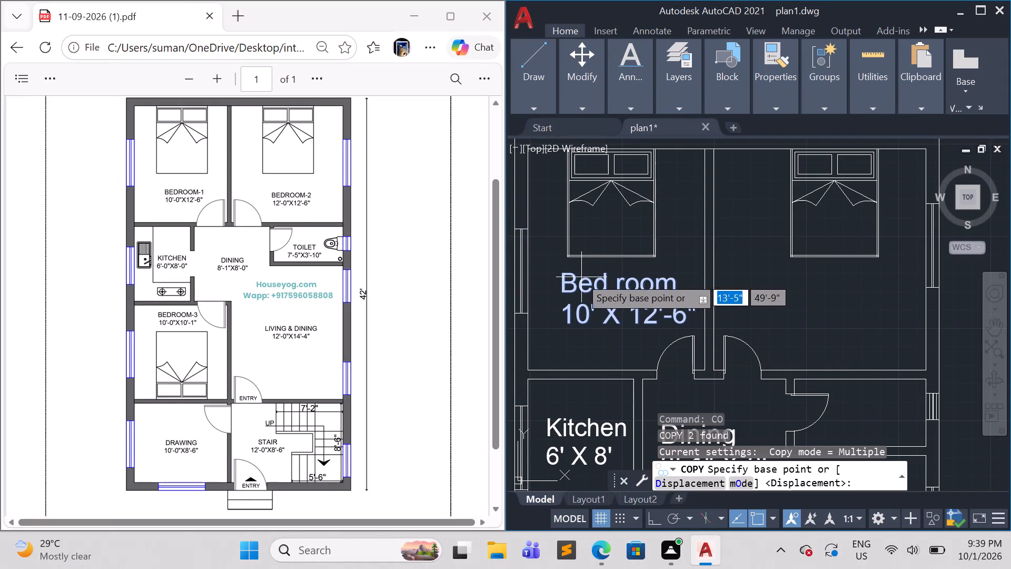
pyautogui.click(559, 327)
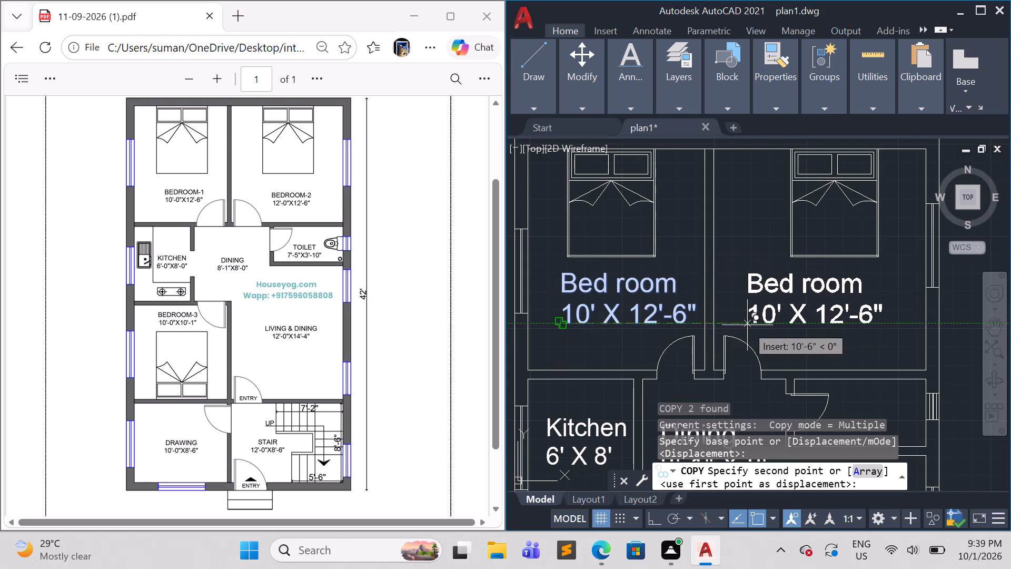
pyautogui.click(759, 326)
pyautogui.press('Escape')
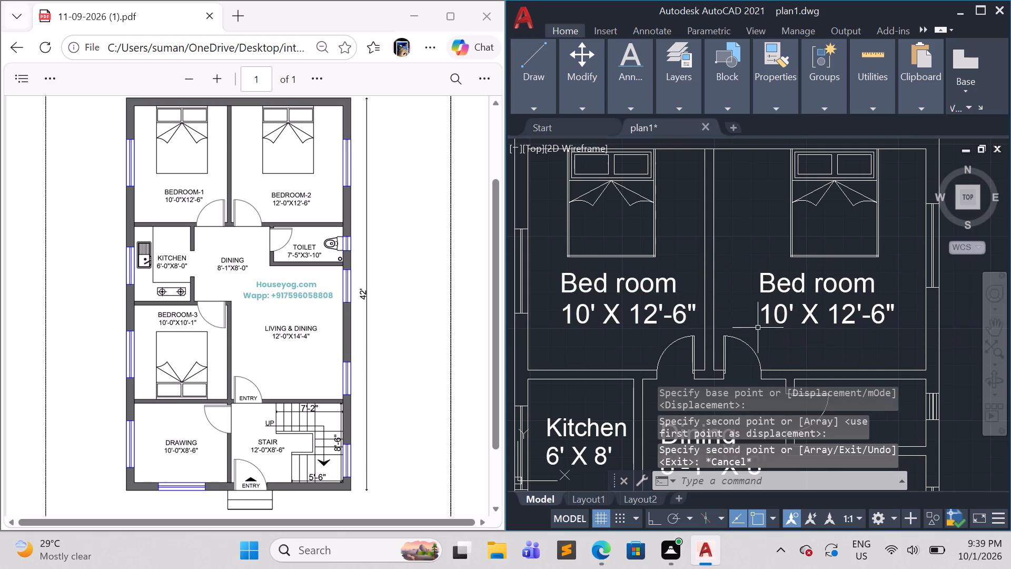
# Append -1 to the upper-left bedroom's name so the label reads Bed room-1.
pyautogui.scroll(-3, 696, 295)
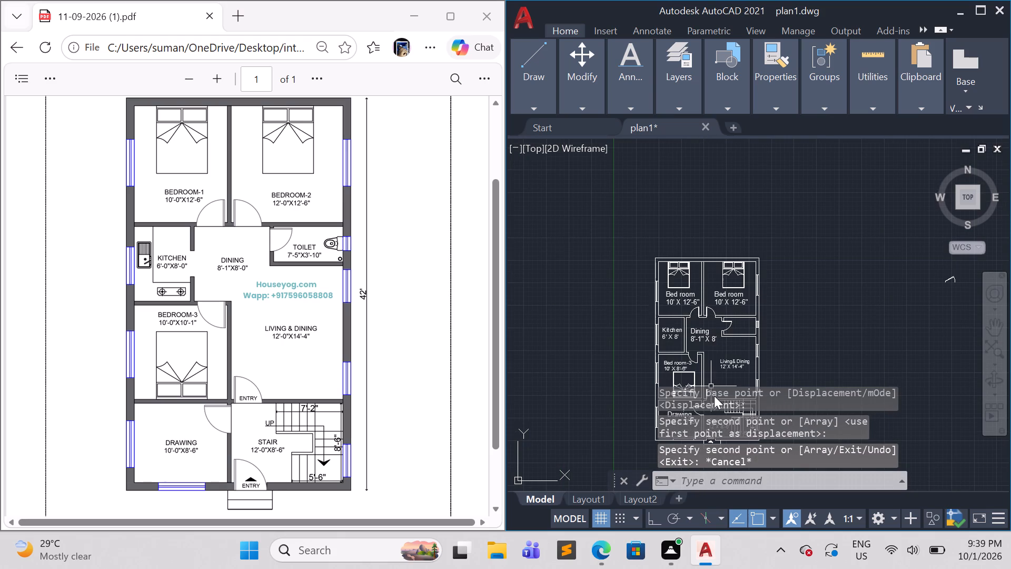
pyautogui.moveTo(701, 364); pyautogui.dragTo(692, 334, button='middle')
pyautogui.scroll(2, 688, 255)
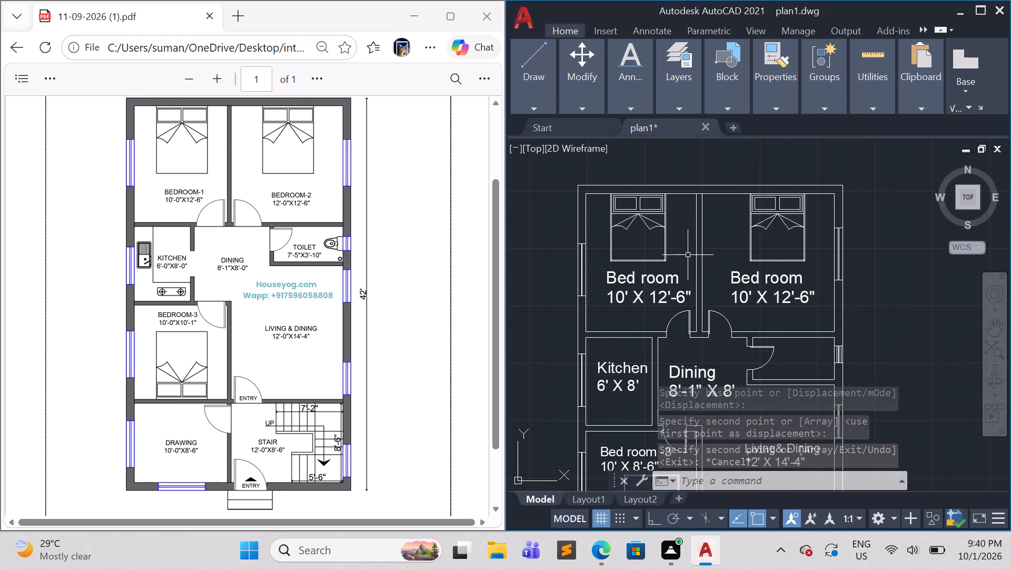
pyautogui.click(674, 278)
pyautogui.click(671, 278)
pyautogui.click(683, 280)
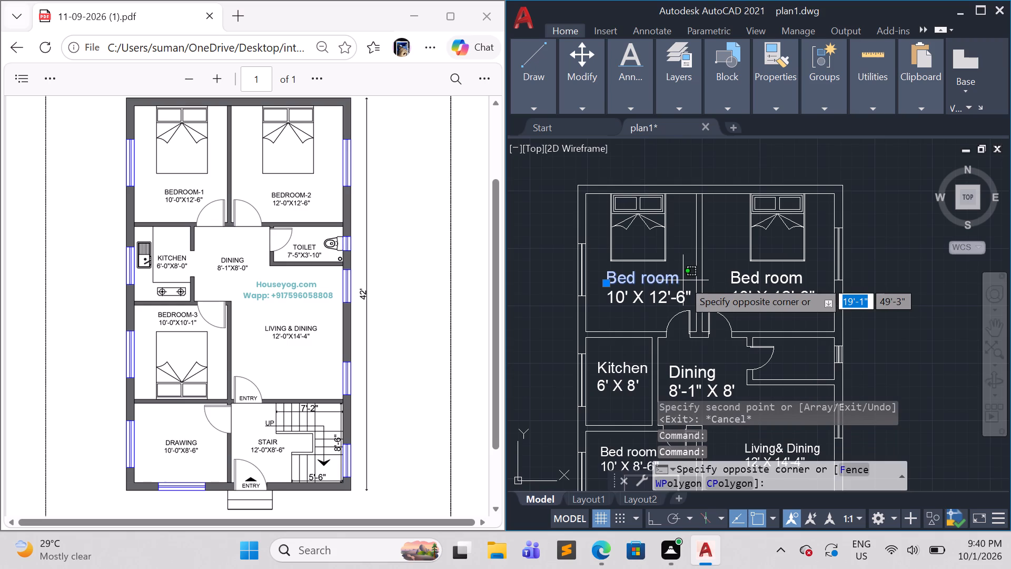
pyautogui.press('Escape')
pyautogui.scroll(2, 678, 281)
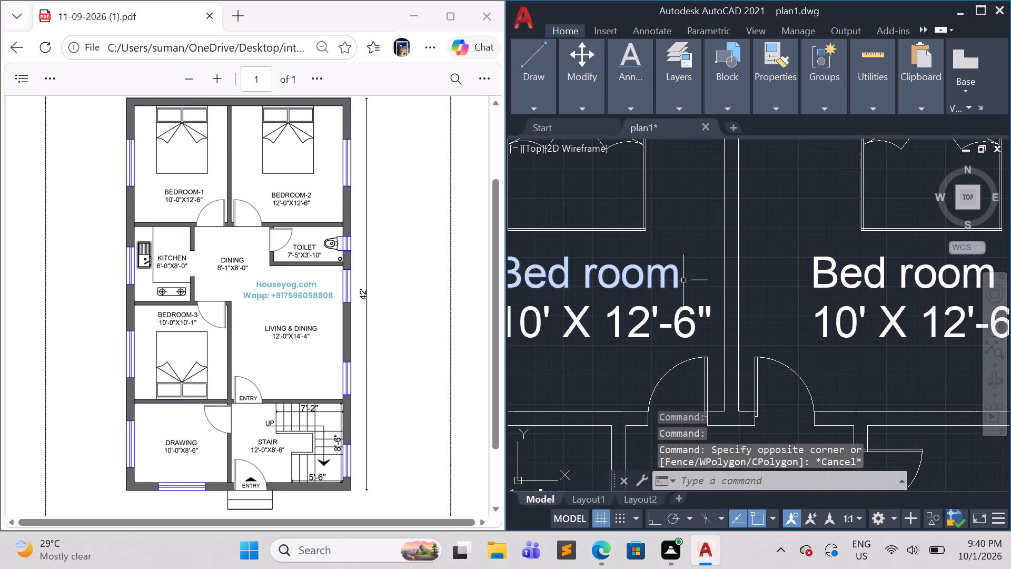
pyautogui.press('Escape')
pyautogui.doubleClick(673, 280)
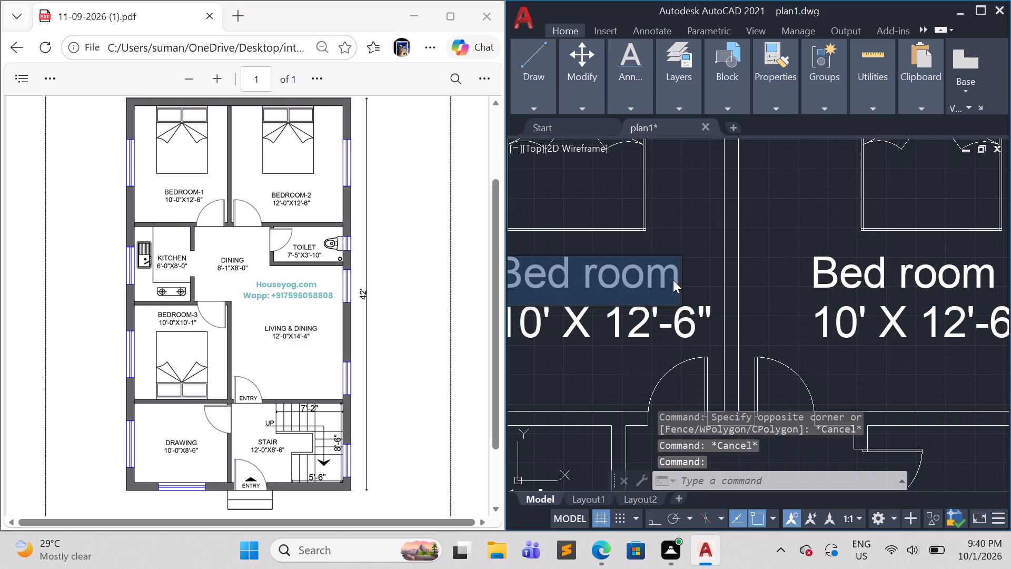
pyautogui.click(680, 279)
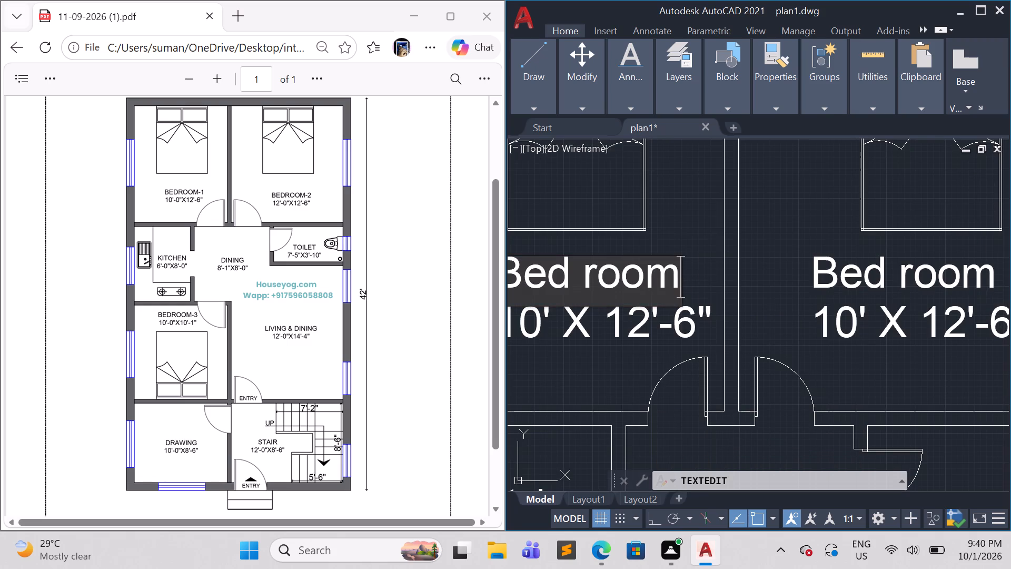
pyautogui.write('-1')
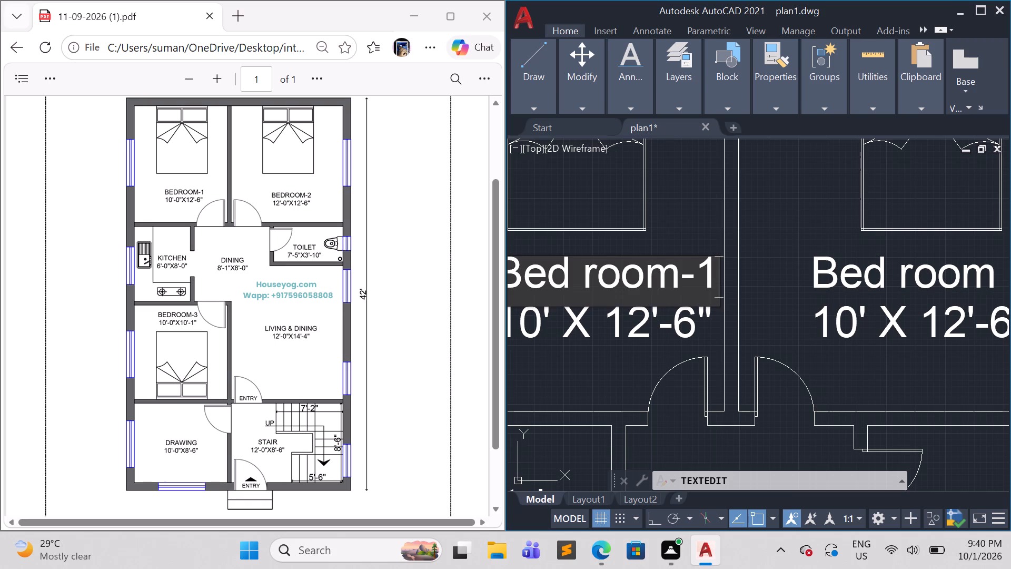
pyautogui.click(760, 264)
# Append -2 to the upper-right bedroom's name so it reads Bed room-2, and leave text editing.
pyautogui.moveTo(762, 283); pyautogui.dragTo(737, 290, button='middle')
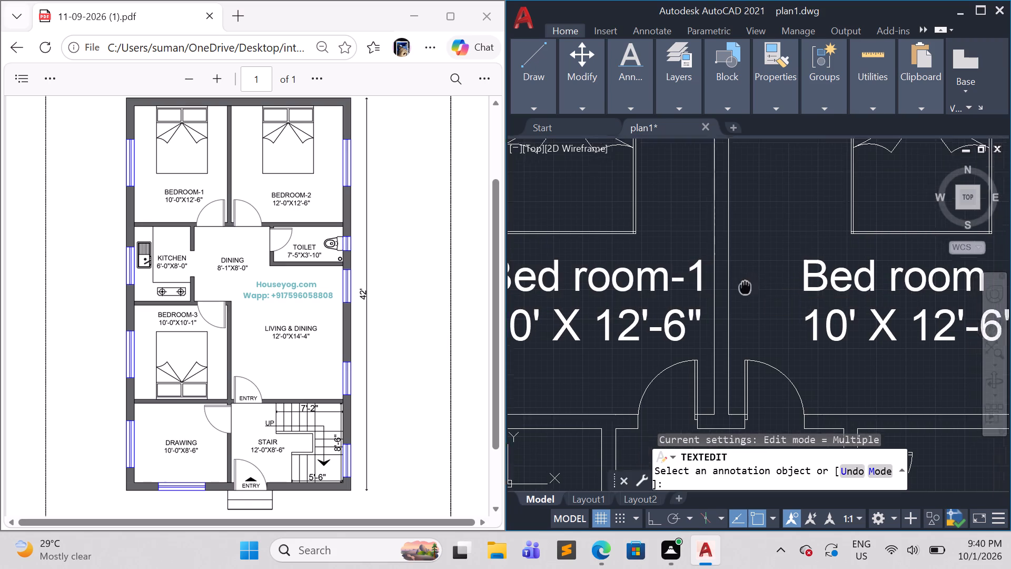
pyautogui.moveTo(737, 290); pyautogui.dragTo(527, 322, button='middle')
pyautogui.click(687, 310)
pyautogui.click(685, 313)
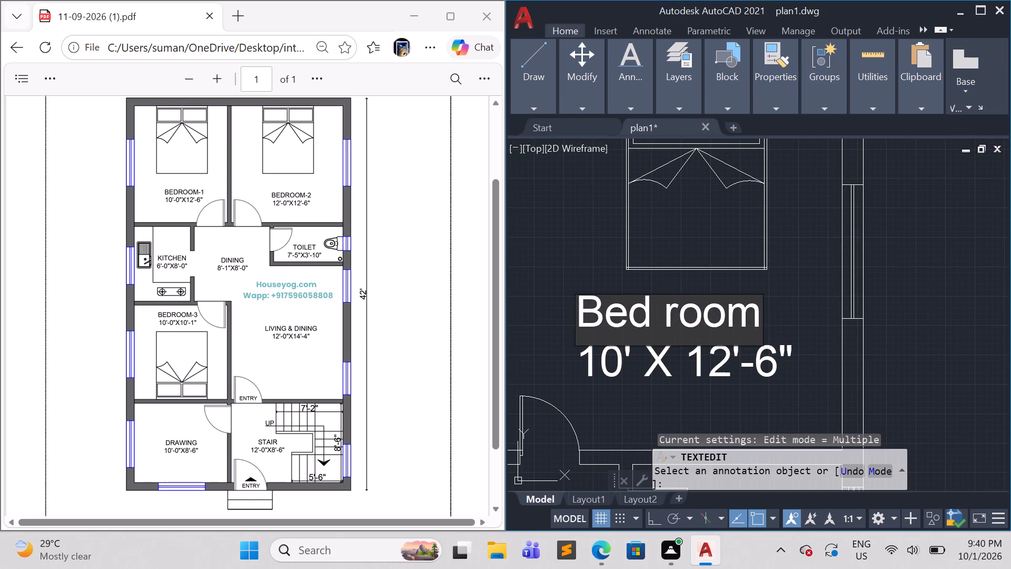
pyautogui.click(755, 316)
pyautogui.write('-2')
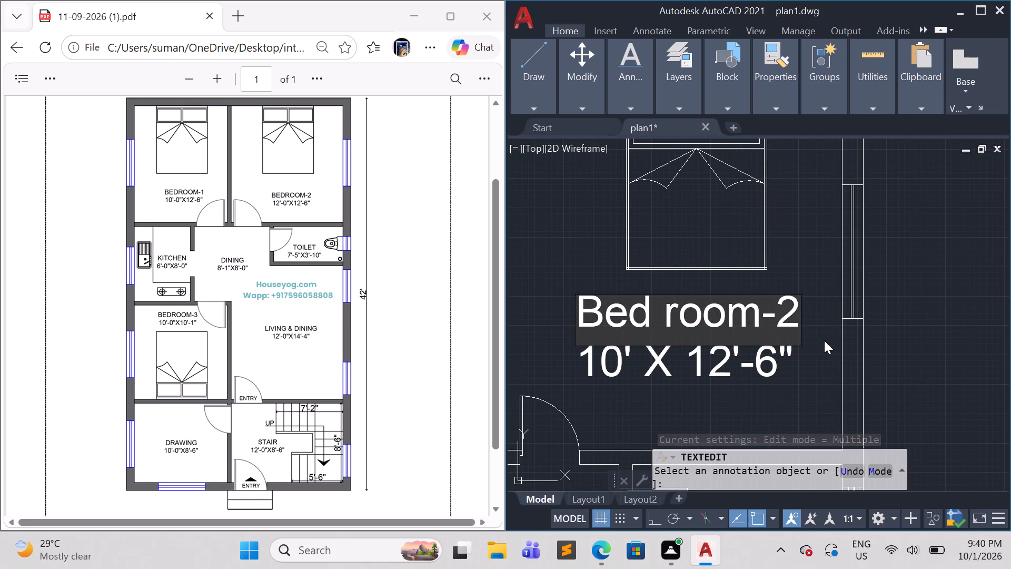
pyautogui.scroll(-2, 839, 342)
pyautogui.click(830, 352)
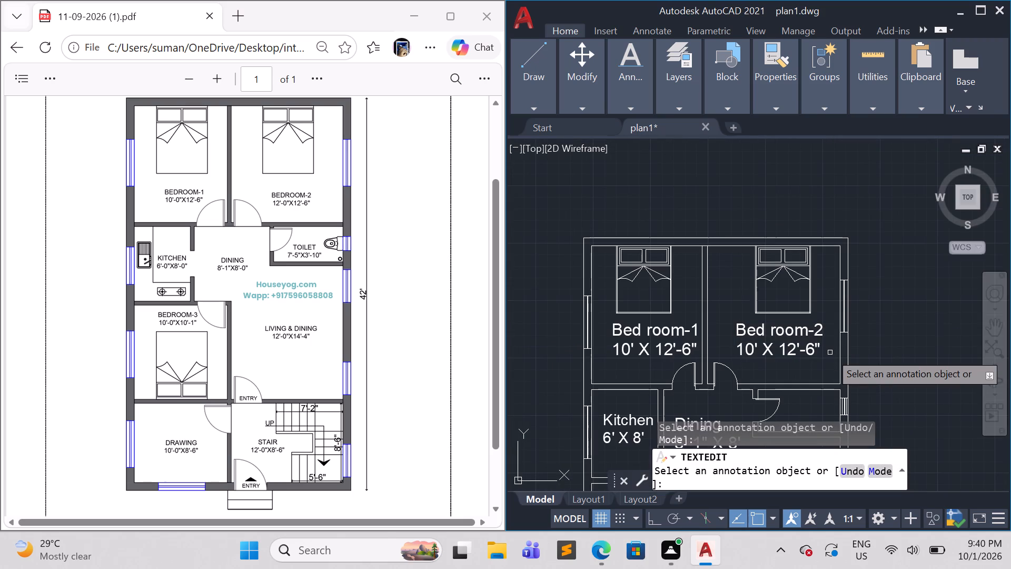
pyautogui.press('Escape')
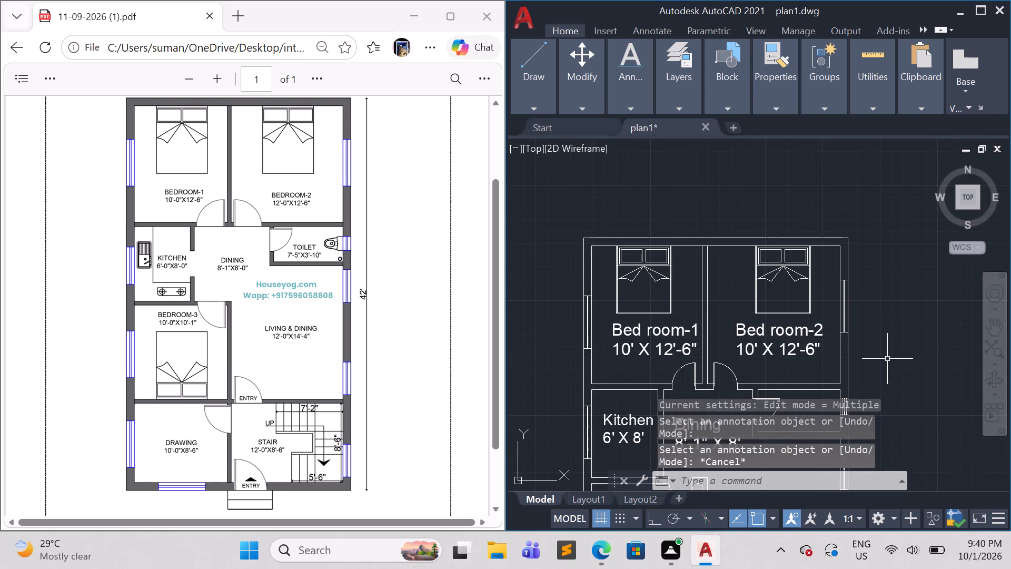
pyautogui.moveTo(885, 367); pyautogui.dragTo(878, 318, button='middle')
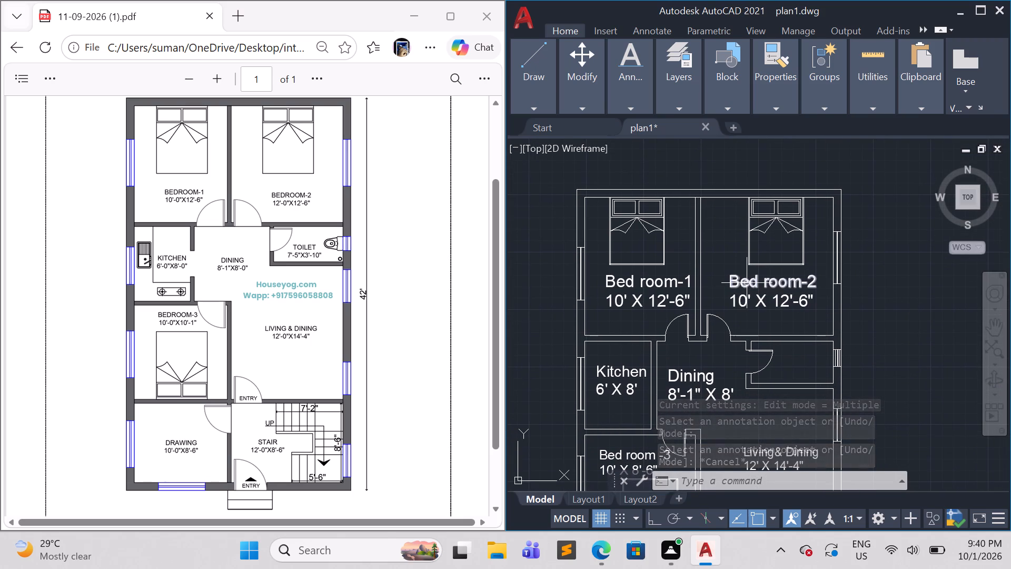
# Trim the top wall's inner line where the partition between Bed room-1 and Bed room-2 meets it.
pyautogui.write('tr')
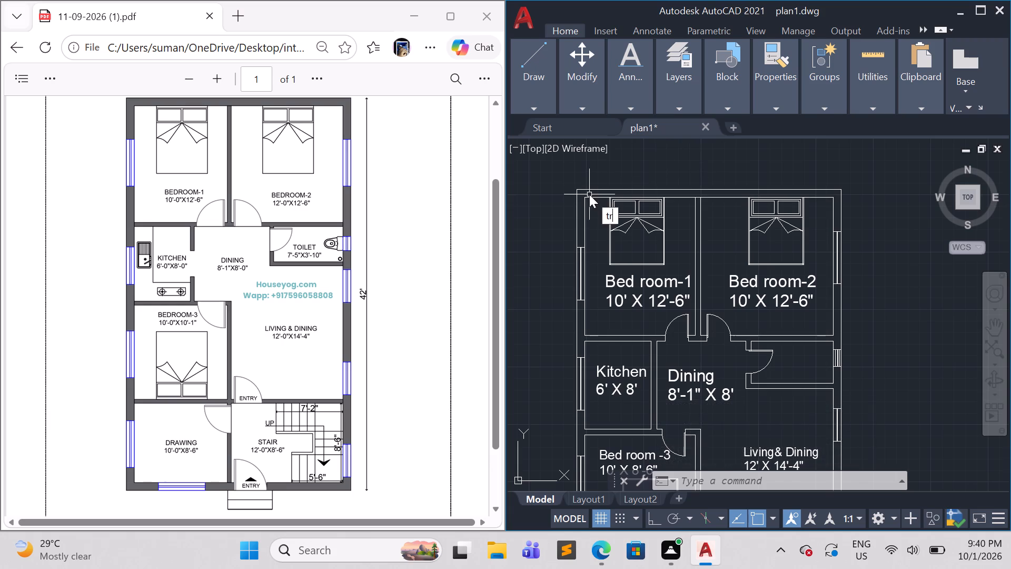
pyautogui.press('Return')
pyautogui.scroll(3, 711, 194)
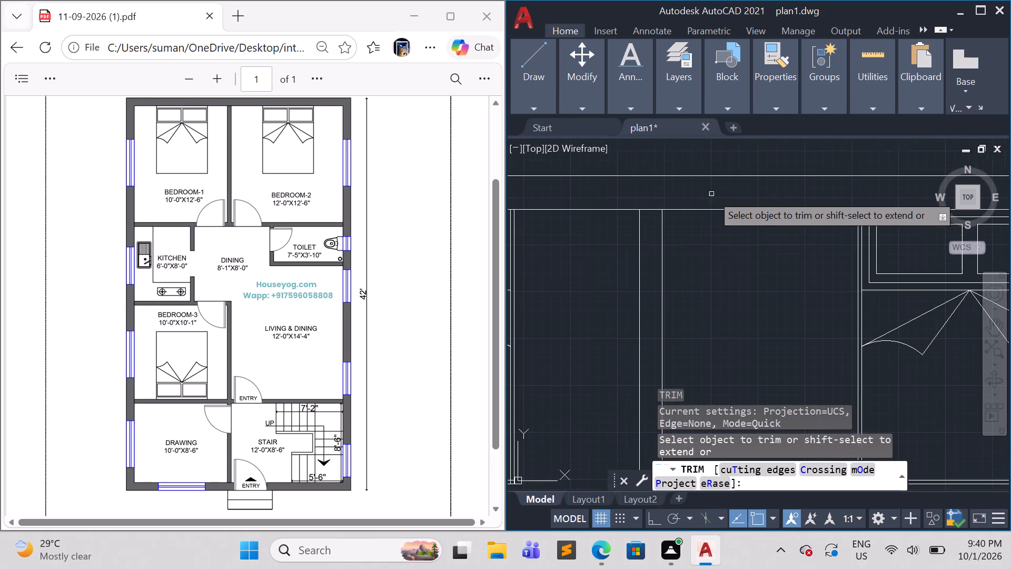
pyautogui.click(649, 211)
pyautogui.scroll(-3, 661, 230)
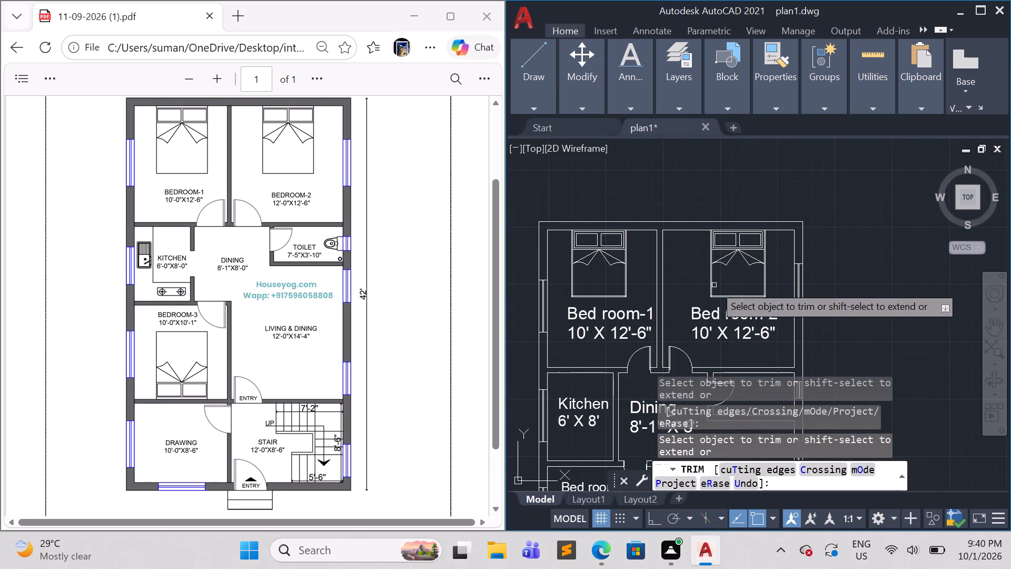
pyautogui.moveTo(683, 272); pyautogui.dragTo(692, 194, button='middle')
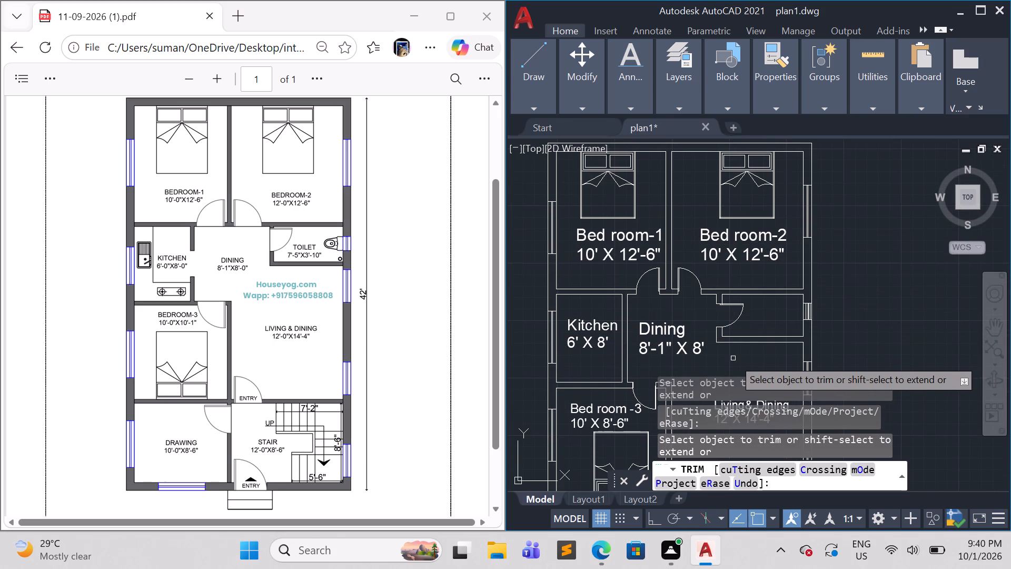
pyautogui.moveTo(731, 356); pyautogui.dragTo(706, 259, button='middle')
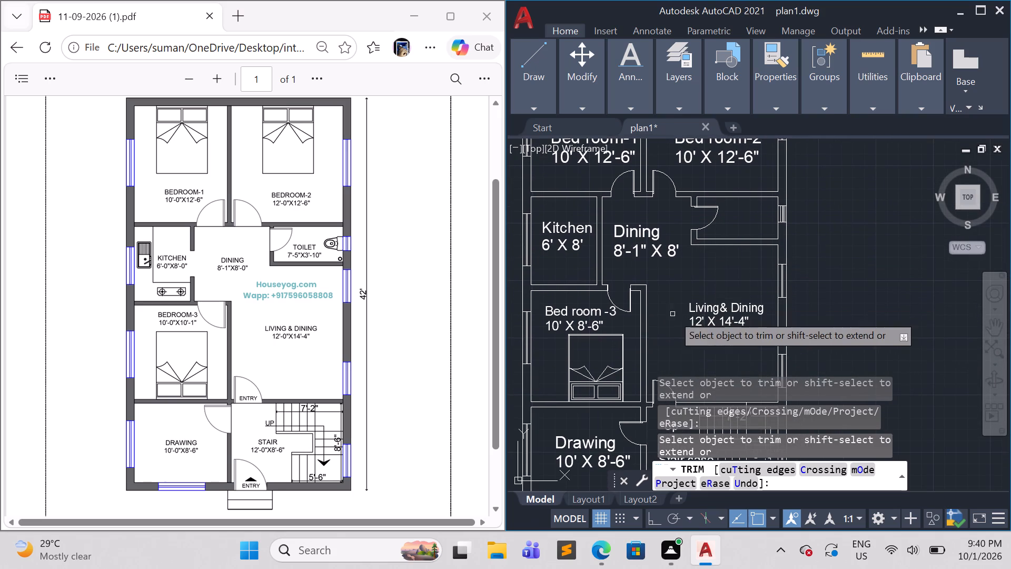
pyautogui.moveTo(660, 337); pyautogui.dragTo(682, 263, button='middle')
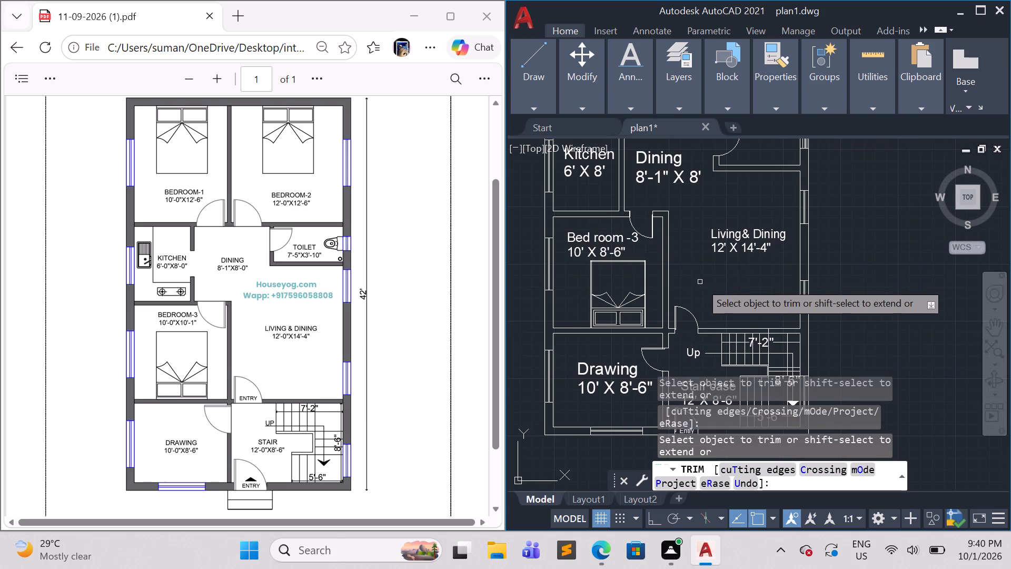
pyautogui.moveTo(713, 298); pyautogui.dragTo(693, 258, button='middle')
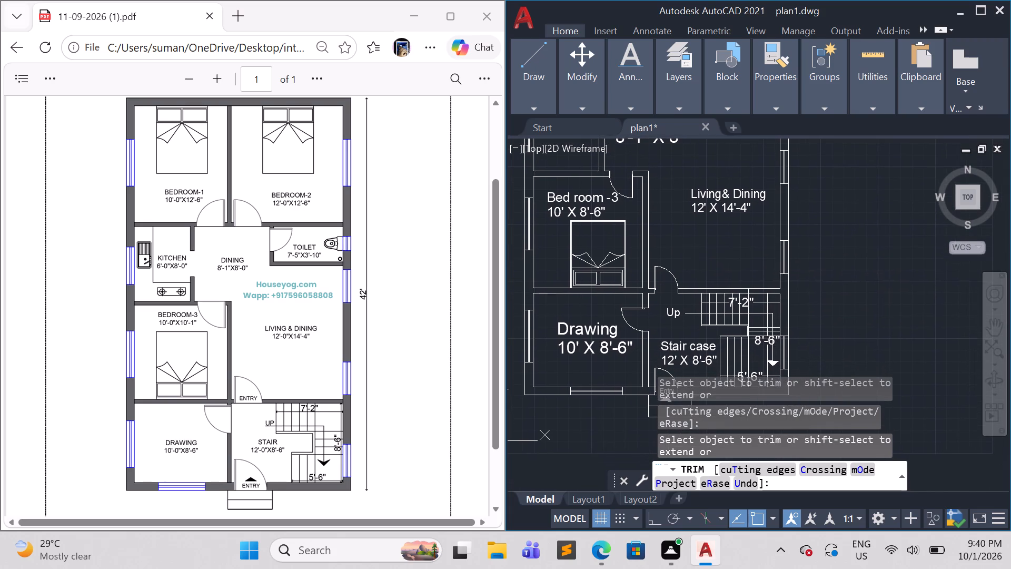
pyautogui.scroll(-1, 890, 298)
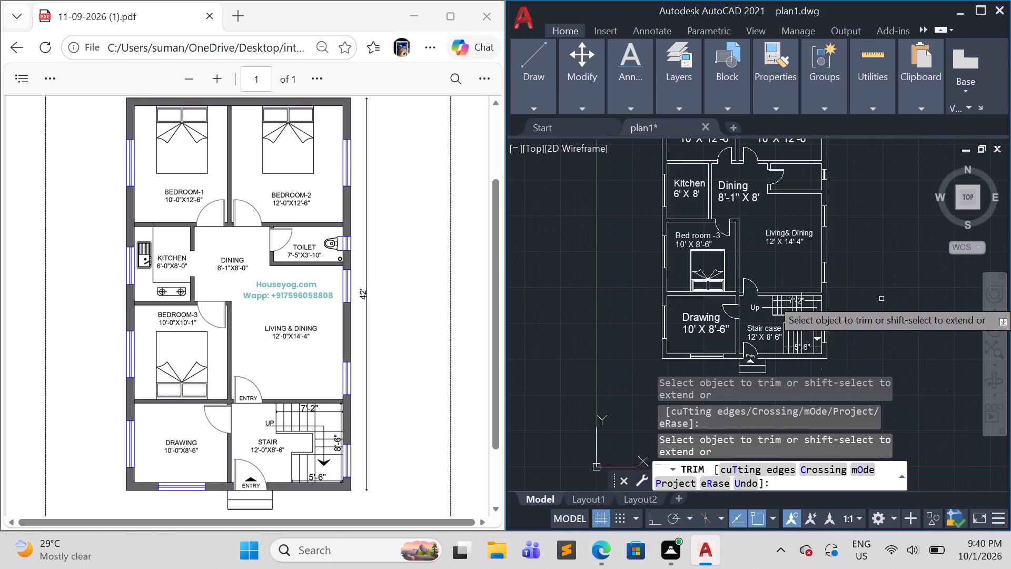
pyautogui.press('Escape')
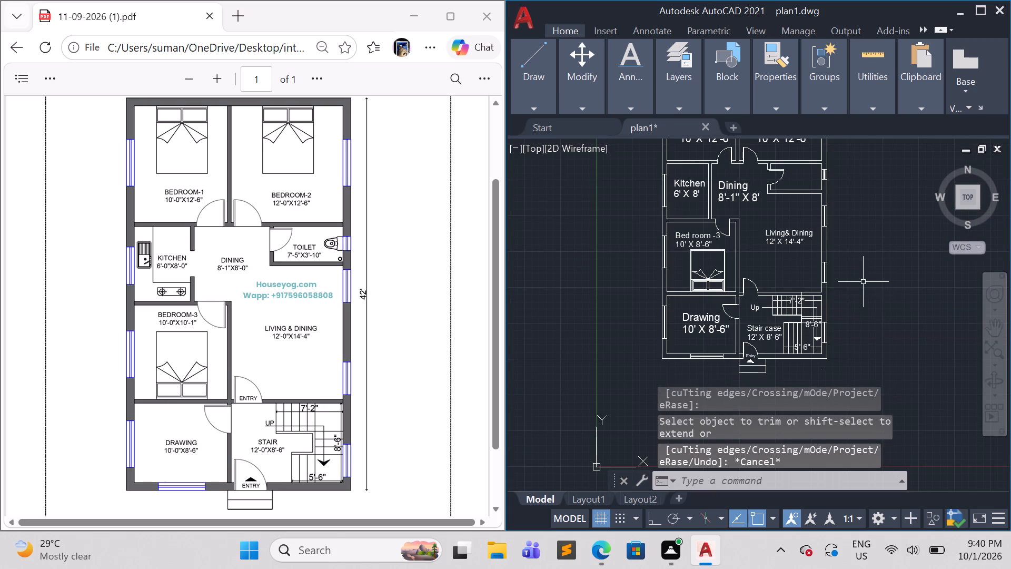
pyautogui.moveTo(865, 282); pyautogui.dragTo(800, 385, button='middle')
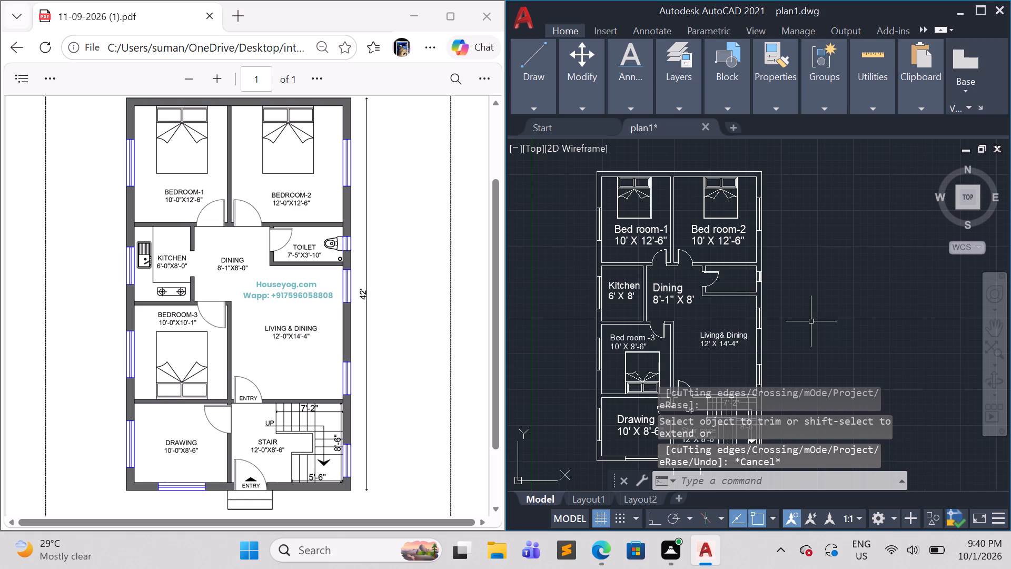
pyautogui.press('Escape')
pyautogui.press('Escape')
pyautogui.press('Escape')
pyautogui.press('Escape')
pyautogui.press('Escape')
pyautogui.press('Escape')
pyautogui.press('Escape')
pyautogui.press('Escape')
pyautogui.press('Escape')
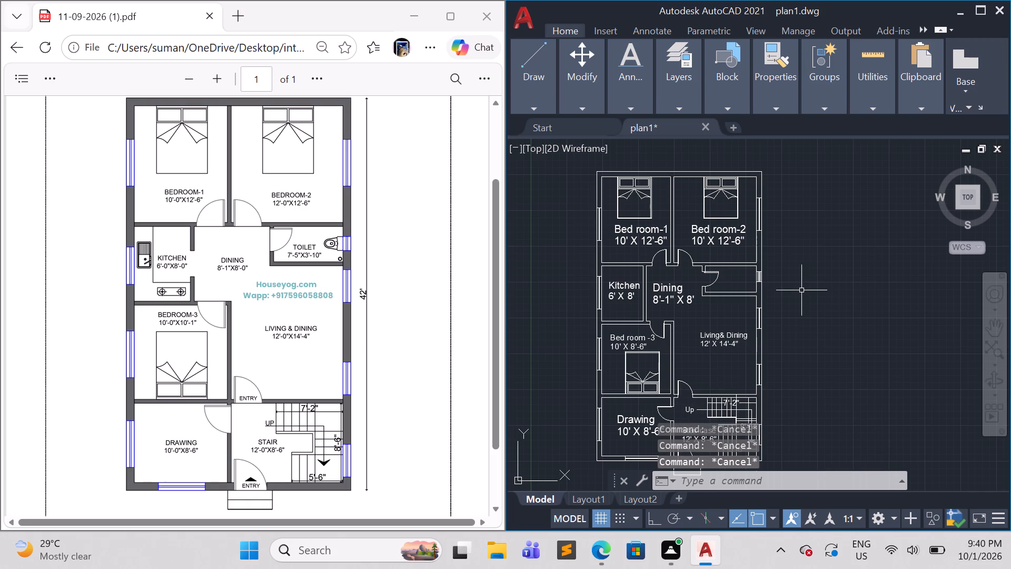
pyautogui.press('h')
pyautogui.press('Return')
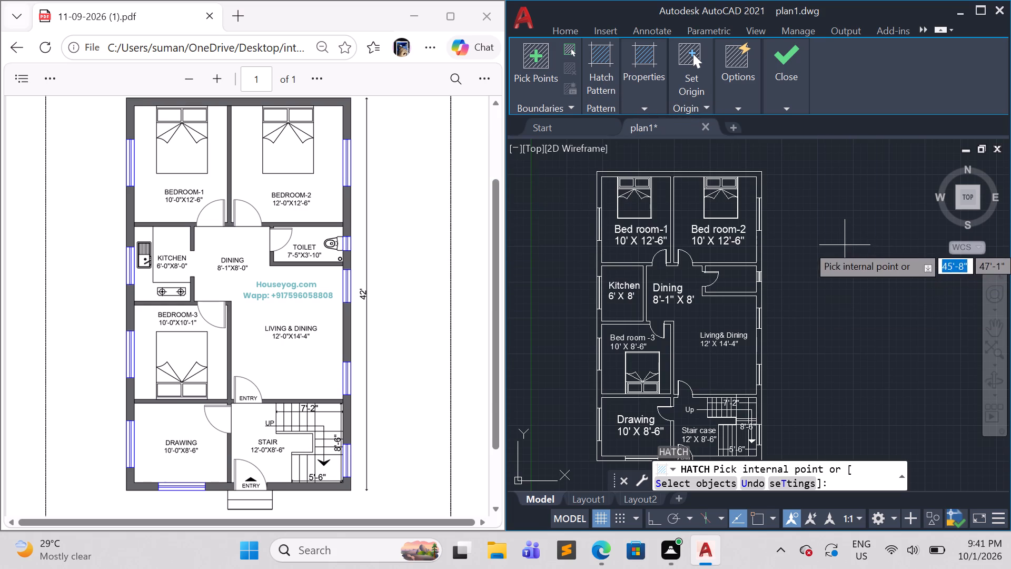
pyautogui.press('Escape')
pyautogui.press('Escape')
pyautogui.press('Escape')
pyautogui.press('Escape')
# Add a linear dimension across the plan's overall outer width, placed above the top wall.
pyautogui.moveTo(837, 254); pyautogui.dragTo(829, 292, button='middle')
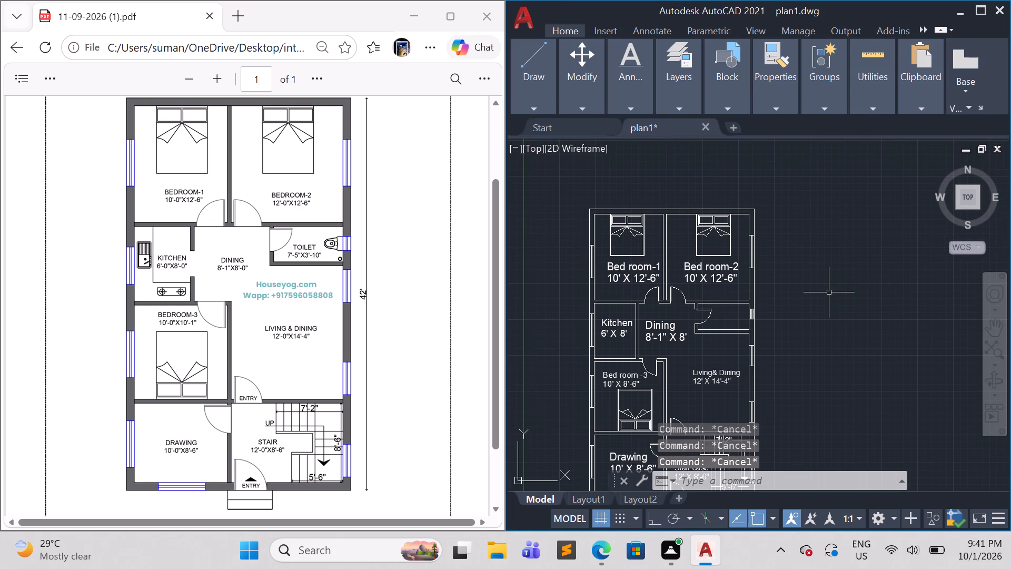
pyautogui.write('dli')
pyautogui.press('Return')
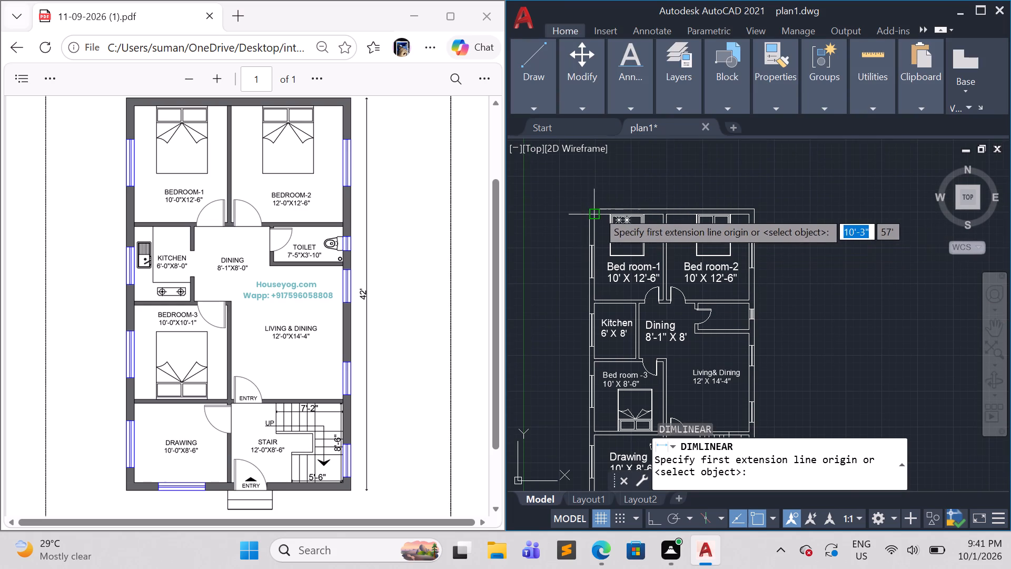
pyautogui.click(588, 210)
pyautogui.click(755, 210)
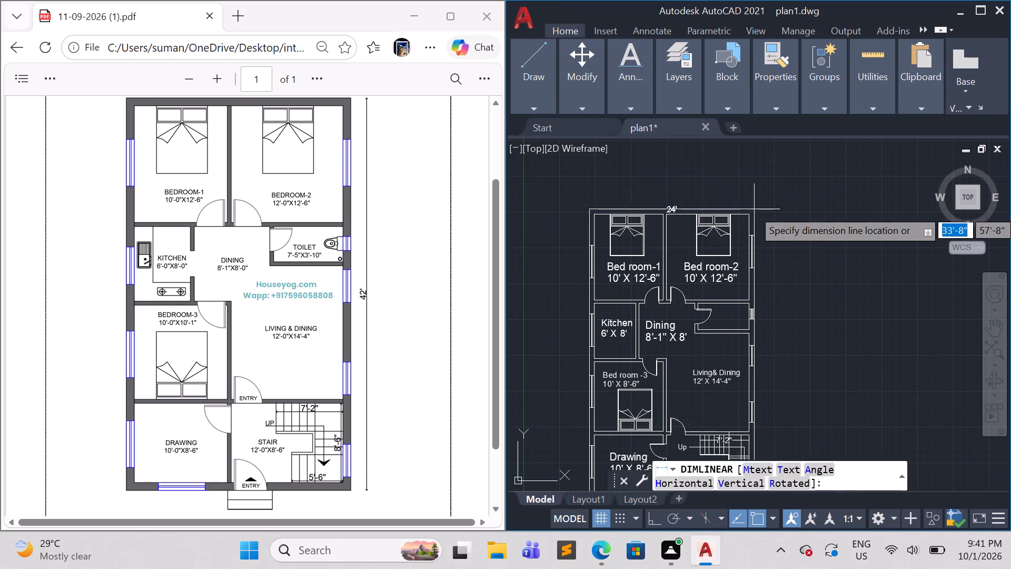
pyautogui.click(742, 186)
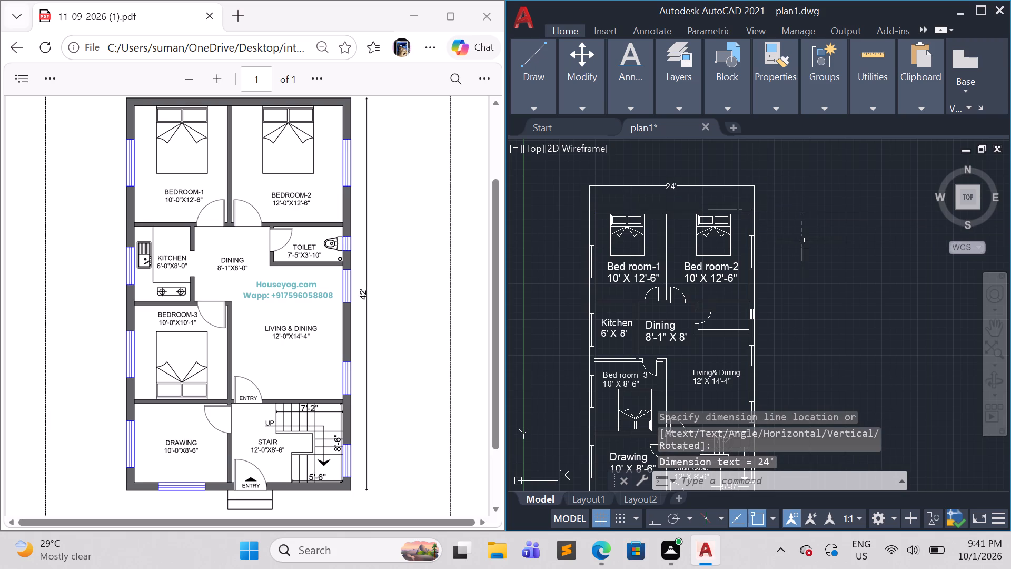
# Review the overall dimensions around the floor plan in the reference PDF.
pyautogui.scroll(-1, 805, 242)
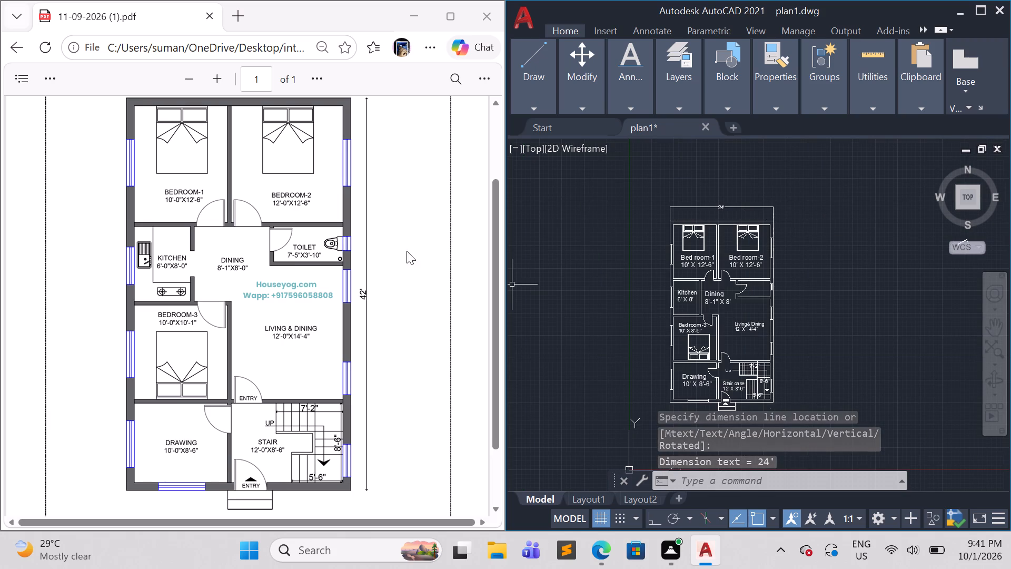
pyautogui.moveTo(408, 281); pyautogui.dragTo(402, 346, button='middle')
pyautogui.scroll(4, 410, 311)
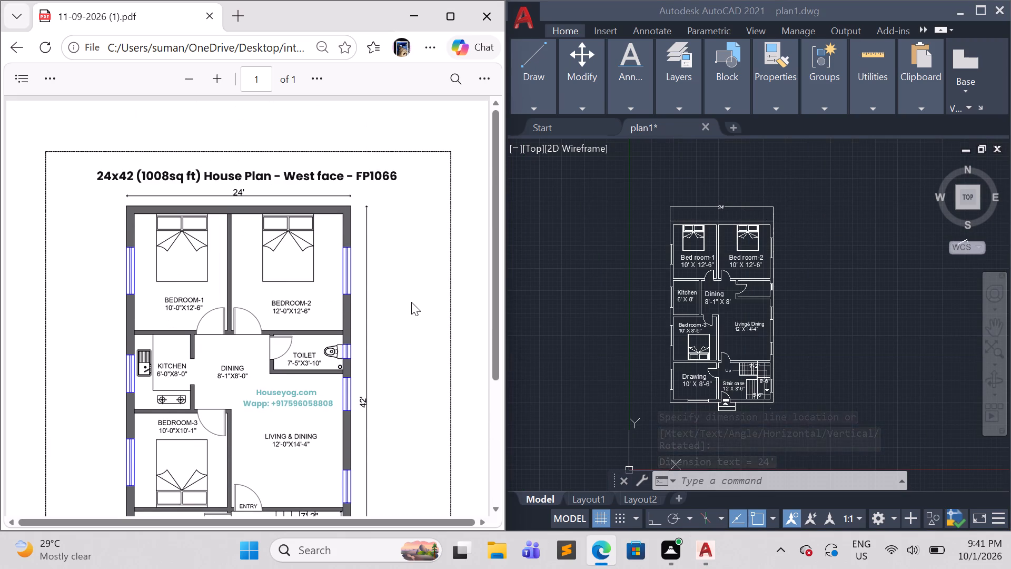
pyautogui.scroll(-1, 411, 303)
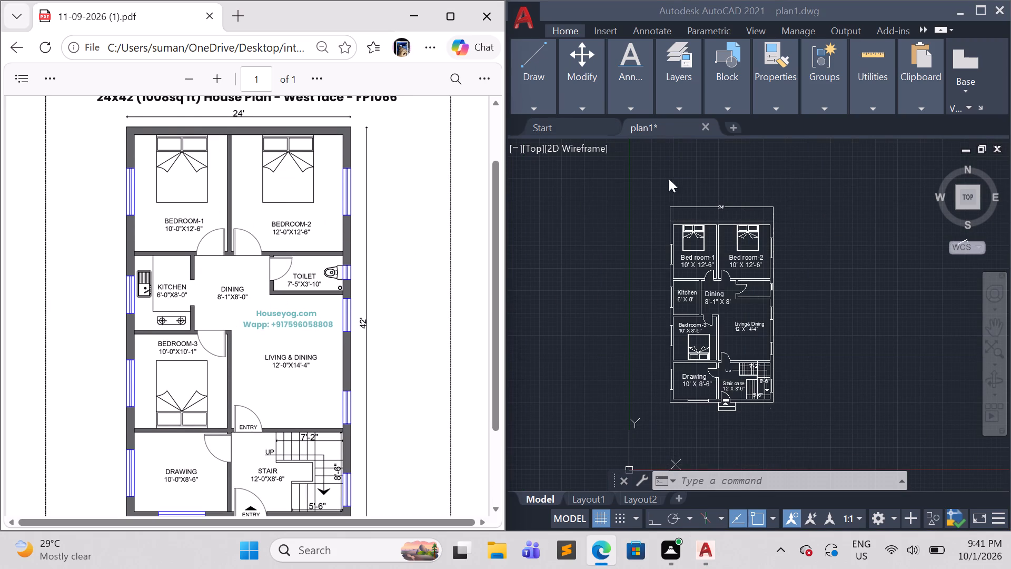
pyautogui.press('space')
pyautogui.press('space')
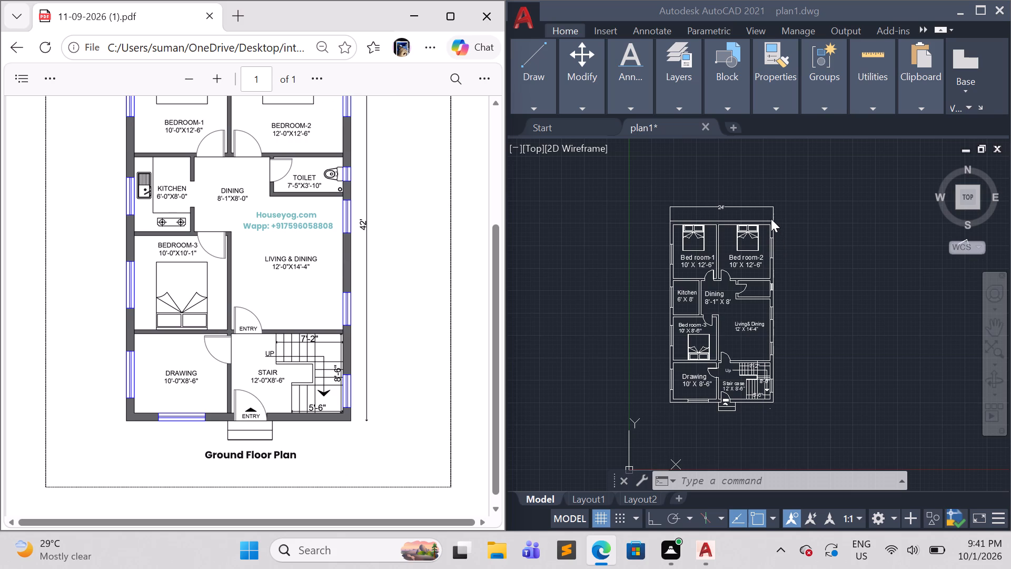
pyautogui.press('Escape')
pyautogui.press('Escape')
pyautogui.press('space')
pyautogui.press('space')
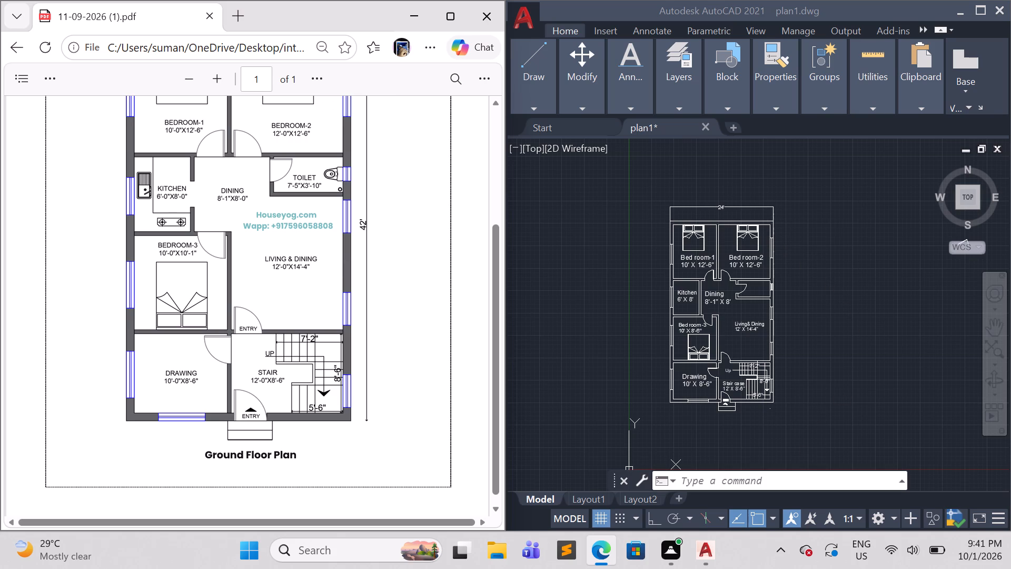
pyautogui.press('space')
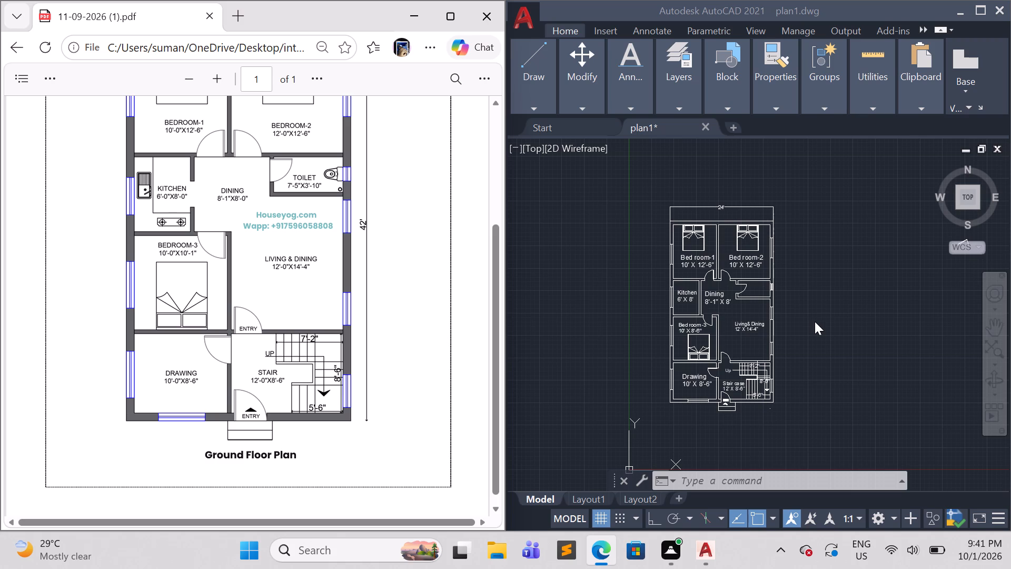
pyautogui.moveTo(818, 326); pyautogui.dragTo(807, 279, button='middle')
pyautogui.press('Escape')
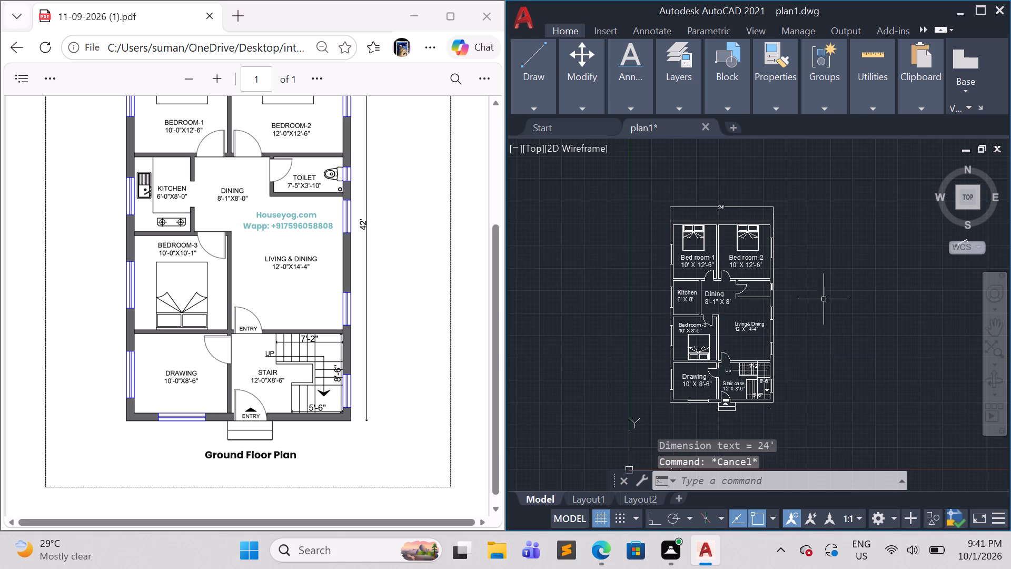
pyautogui.press('Escape')
pyautogui.press('Escape')
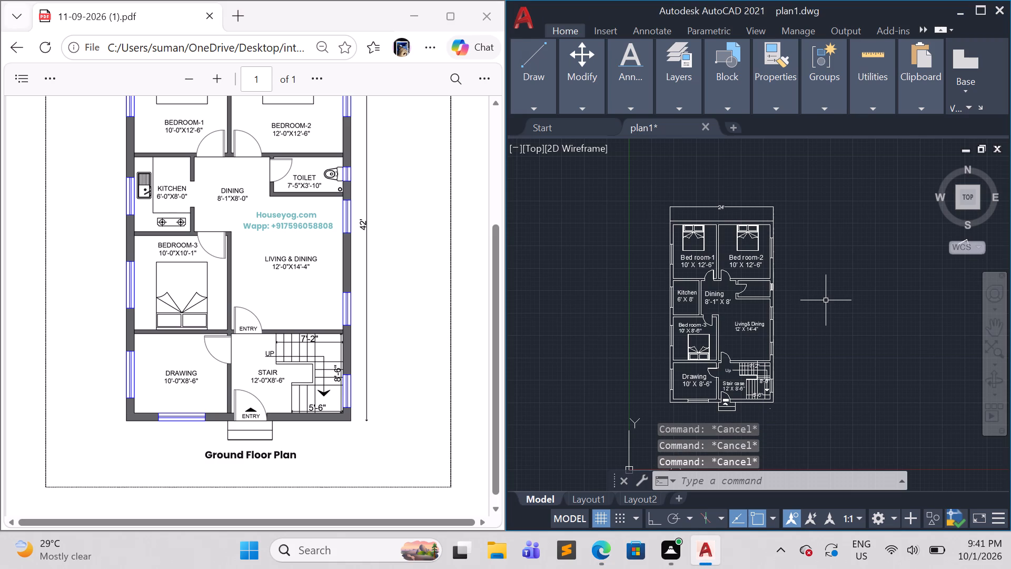
# Add a vertical linear dimension between the upper and lower outer corners of the east wall, placed outside that wall.
pyautogui.write('dli')
pyautogui.press('Return')
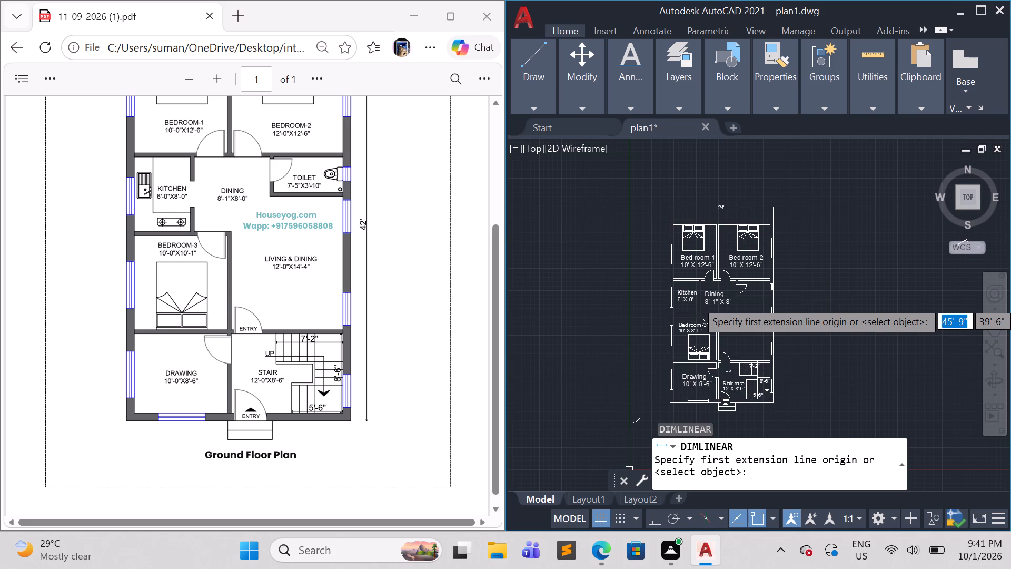
pyautogui.scroll(1, 792, 228)
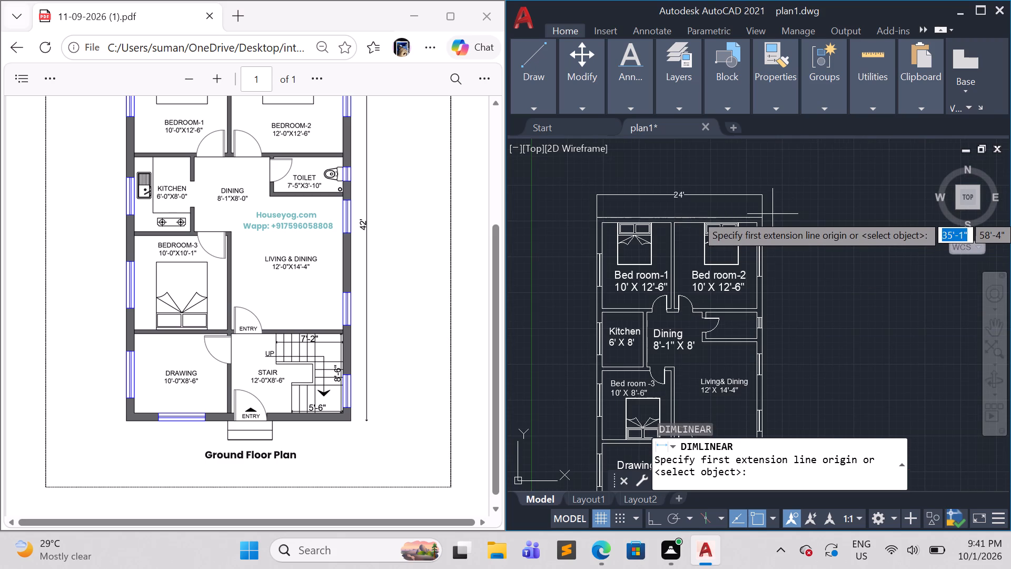
pyautogui.click(765, 218)
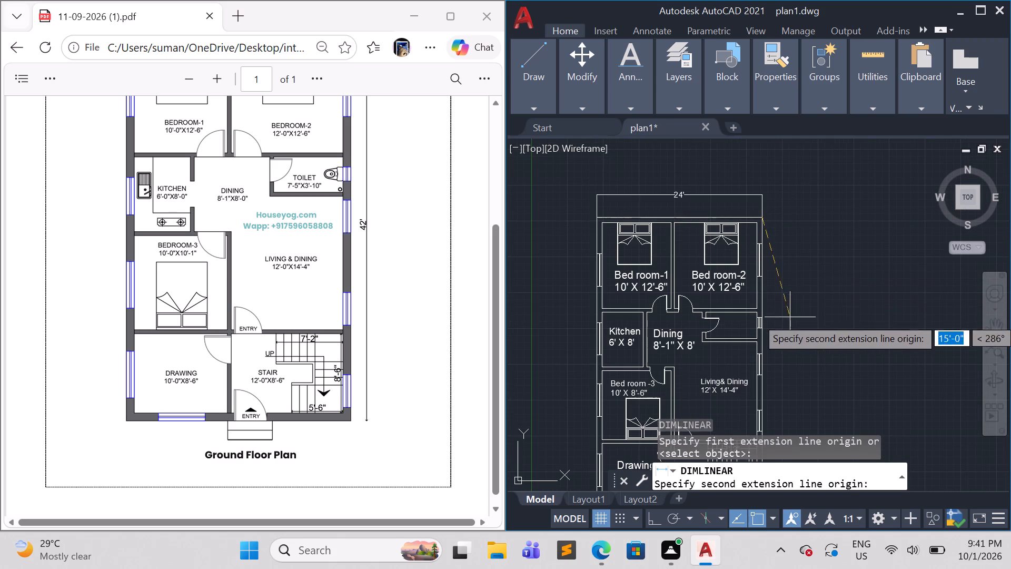
pyautogui.moveTo(790, 317); pyautogui.dragTo(787, 193, button='middle')
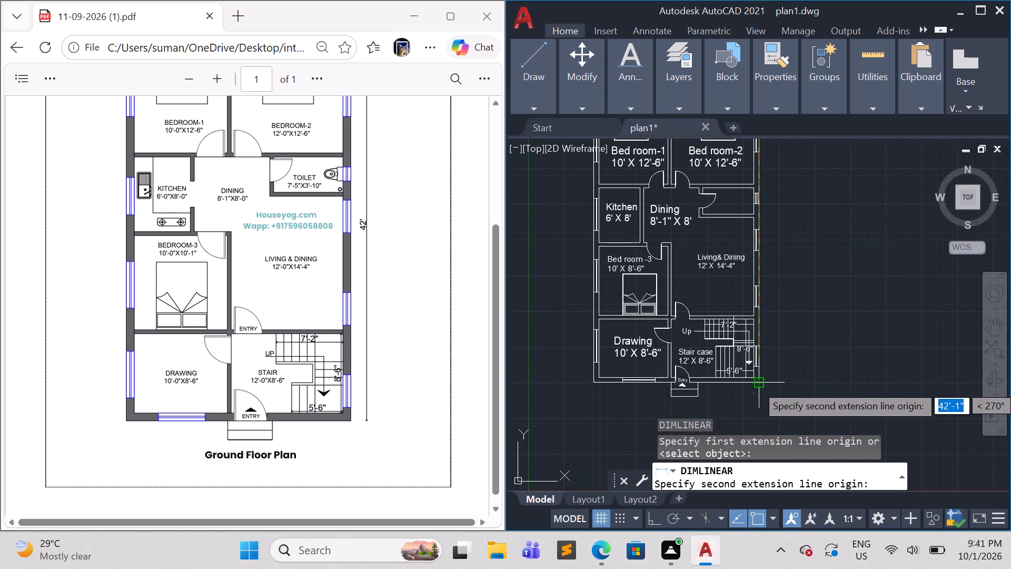
pyautogui.click(761, 385)
pyautogui.click(788, 376)
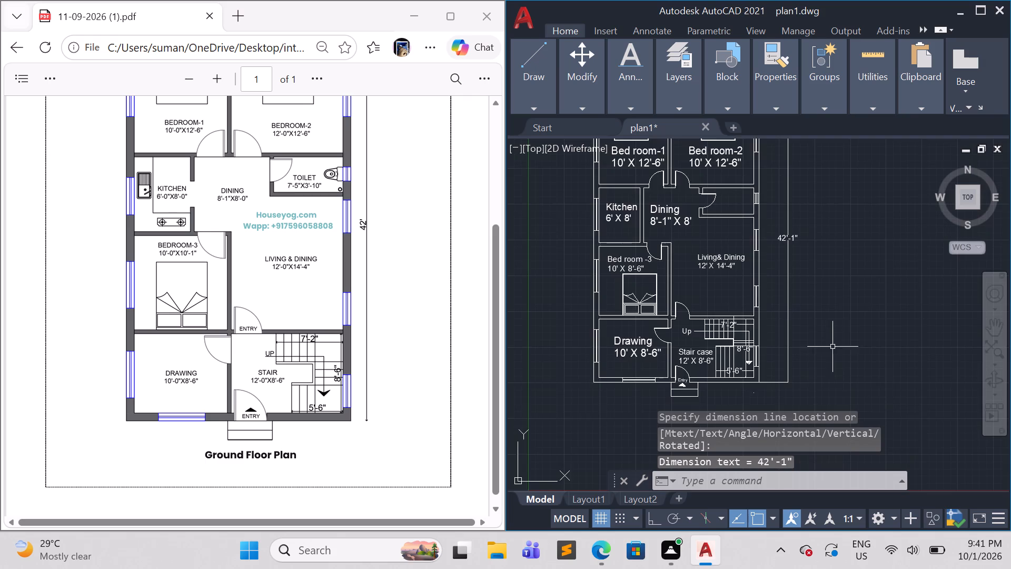
# Insert the Toilet - Metric block in the empty area outside the plan, beyond the overall vertical dimension.
pyautogui.scroll(-2, 834, 346)
pyautogui.scroll(1, 853, 318)
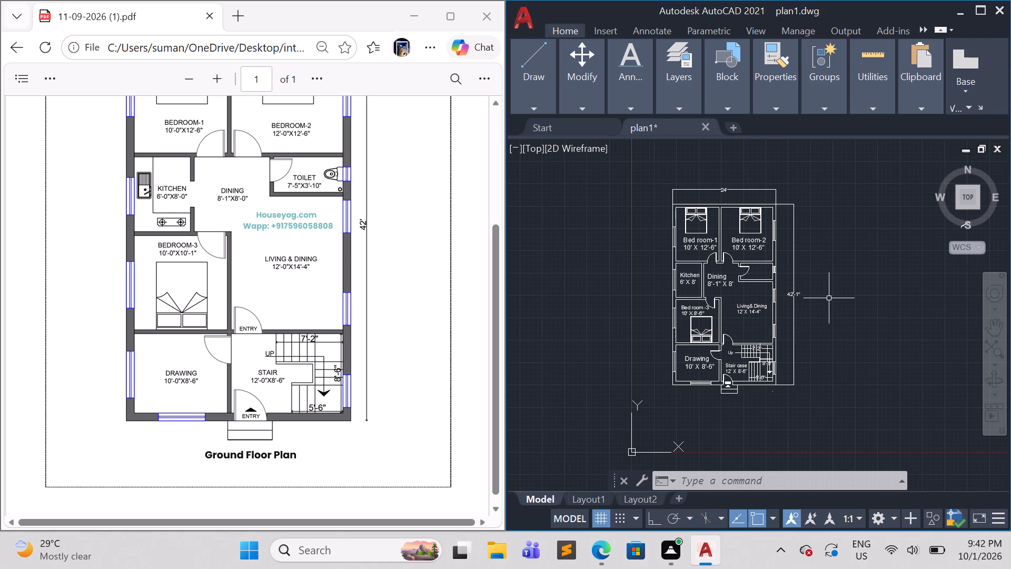
pyautogui.scroll(2, 831, 271)
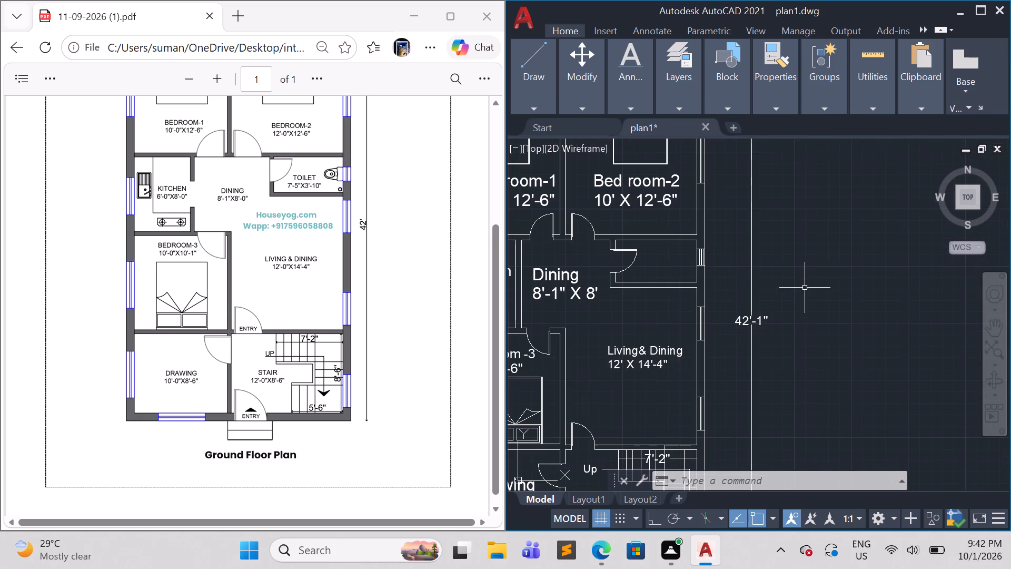
pyautogui.scroll(1, 659, 265)
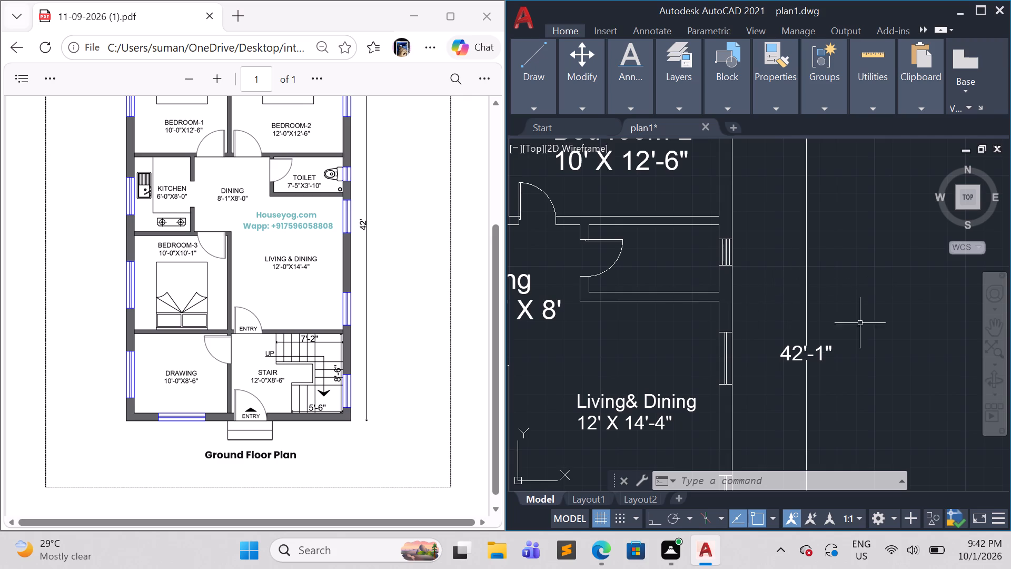
pyautogui.hotkey('ctrl', '3')
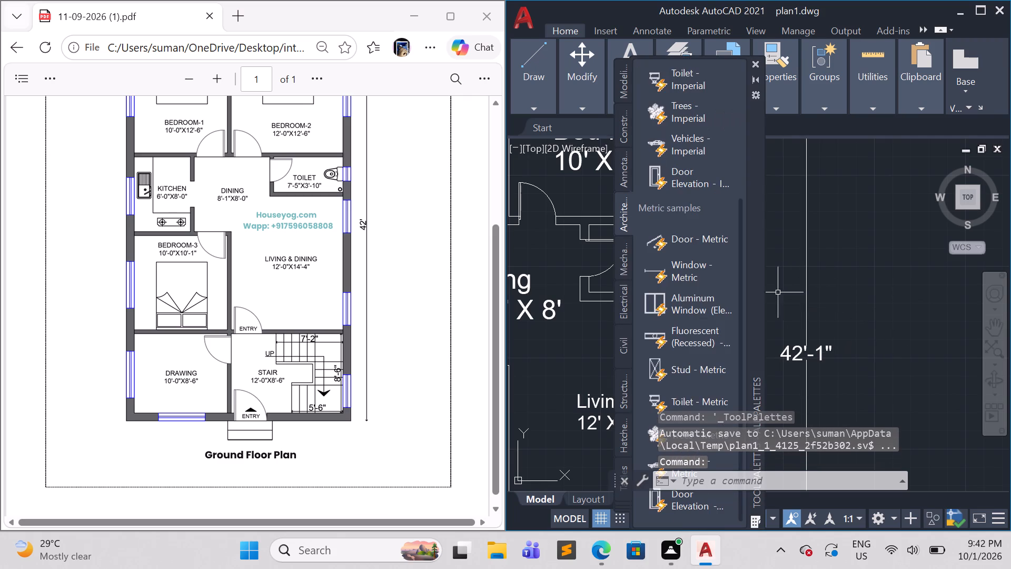
pyautogui.moveTo(678, 400); pyautogui.dragTo(876, 307)
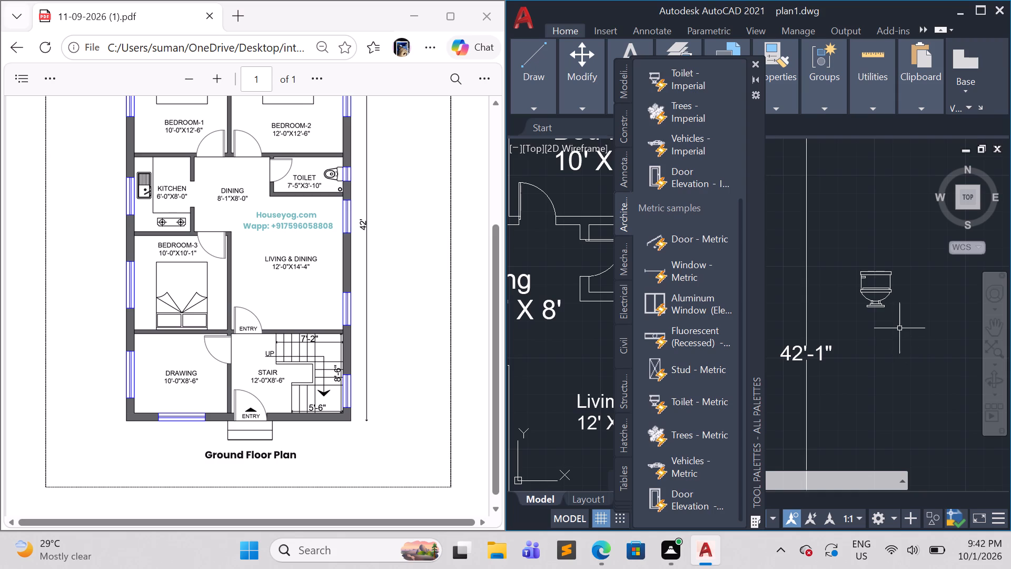
# End the block insertion and close the tool palettes.
pyautogui.press('Escape')
pyautogui.press('Escape')
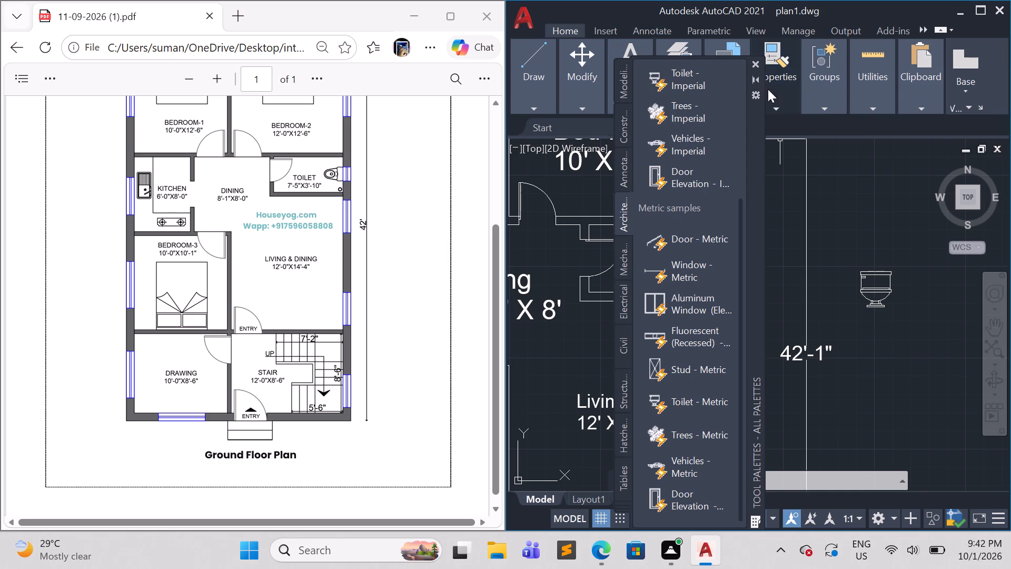
pyautogui.click(756, 63)
# Switch the inserted toilet block outside the plan to its Elongated (Plan) view.
pyautogui.click(905, 344)
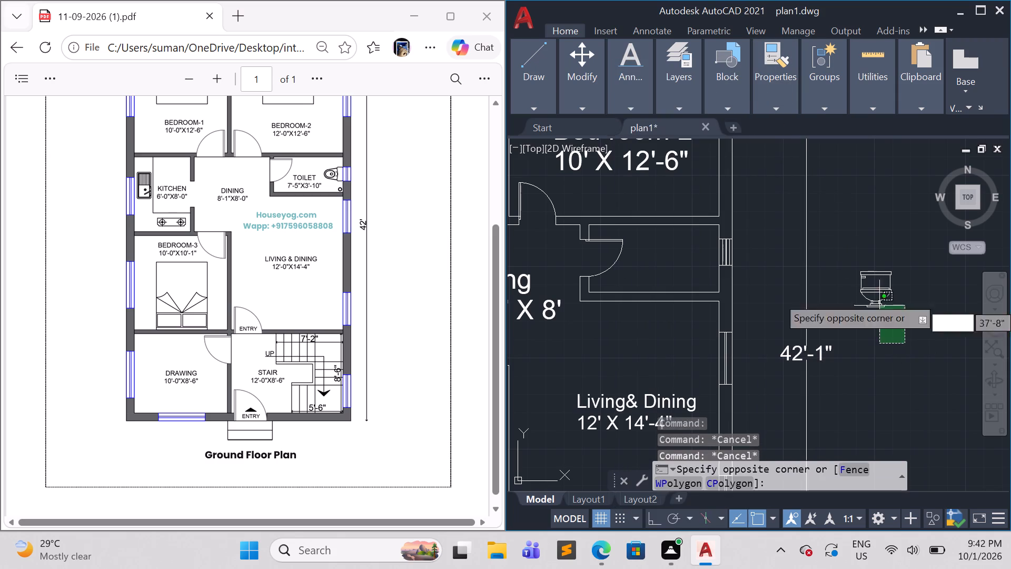
pyautogui.click(845, 242)
pyautogui.click(853, 318)
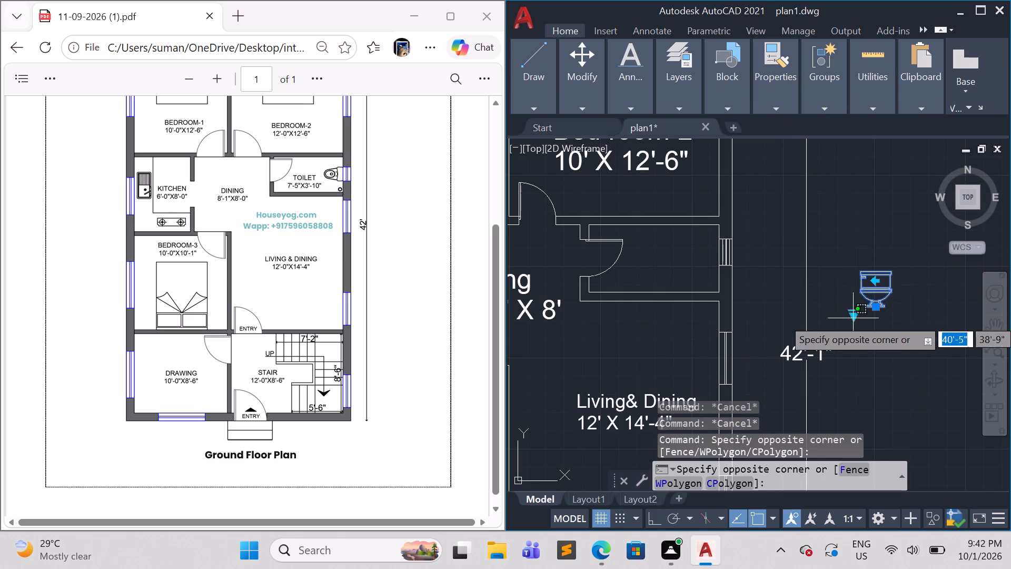
pyautogui.click(848, 317)
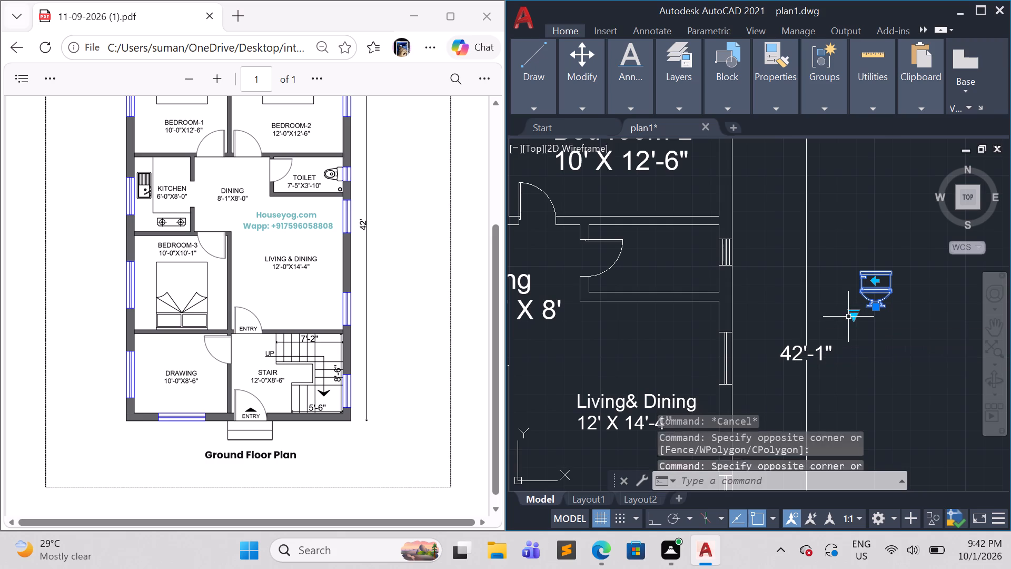
pyautogui.click(854, 320)
pyautogui.click(853, 321)
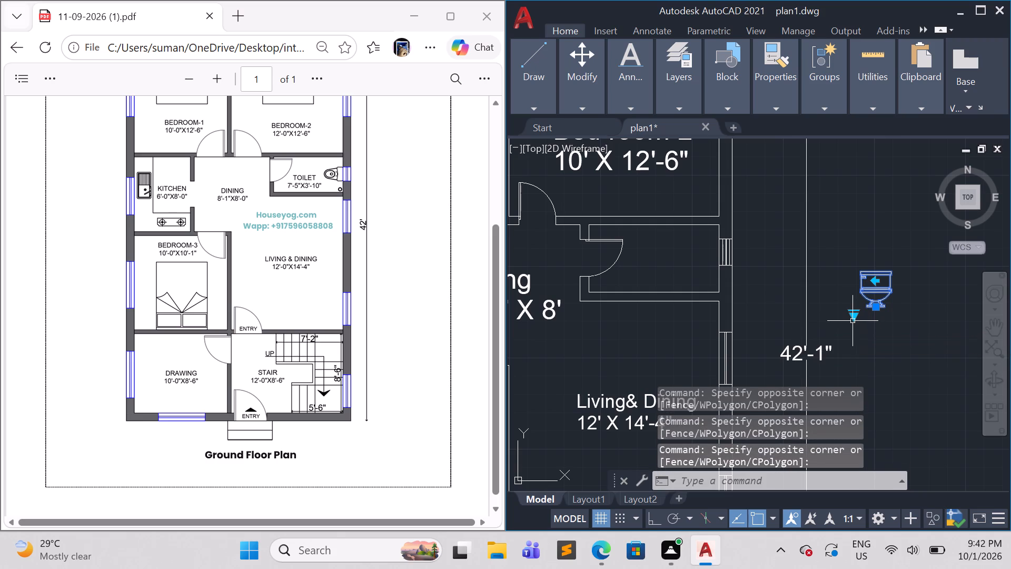
pyautogui.click(848, 317)
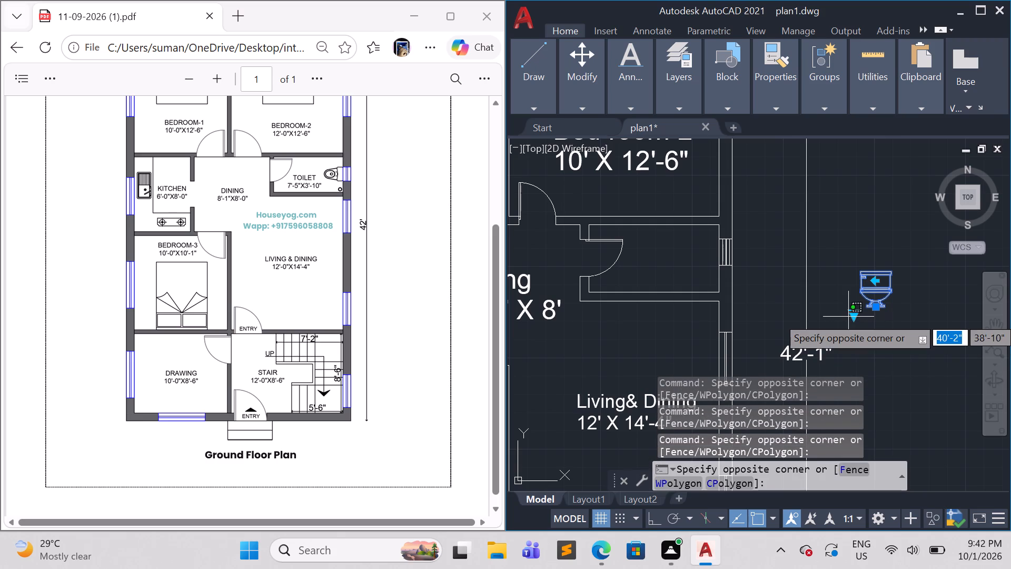
pyautogui.press('Escape')
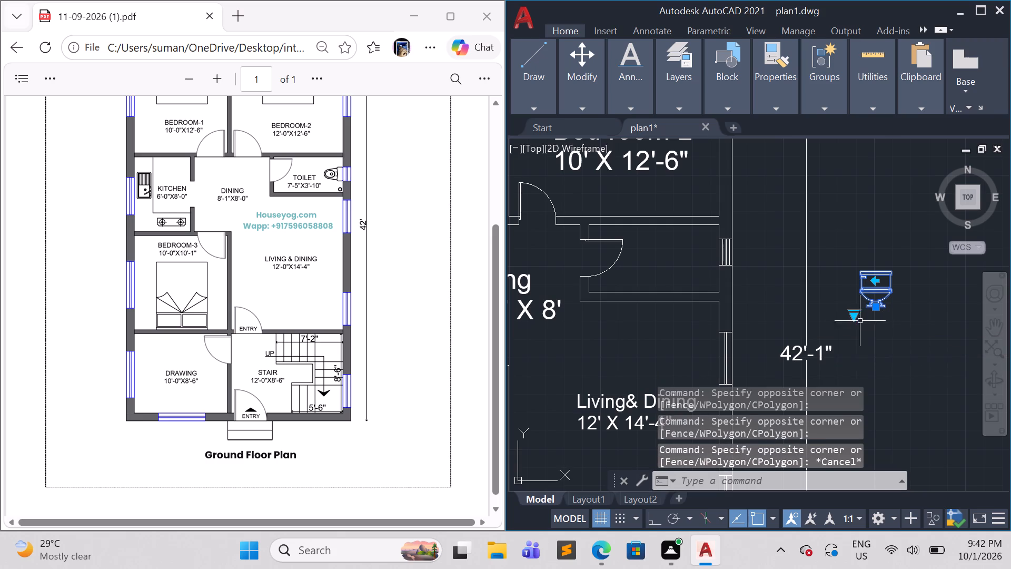
pyautogui.click(857, 318)
pyautogui.rightClick(855, 319)
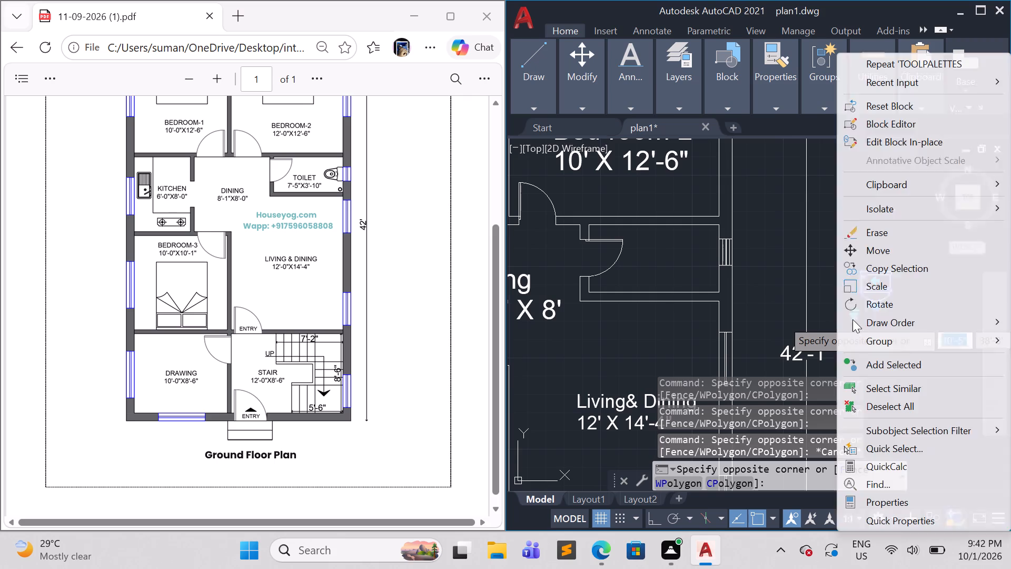
pyautogui.click(825, 301)
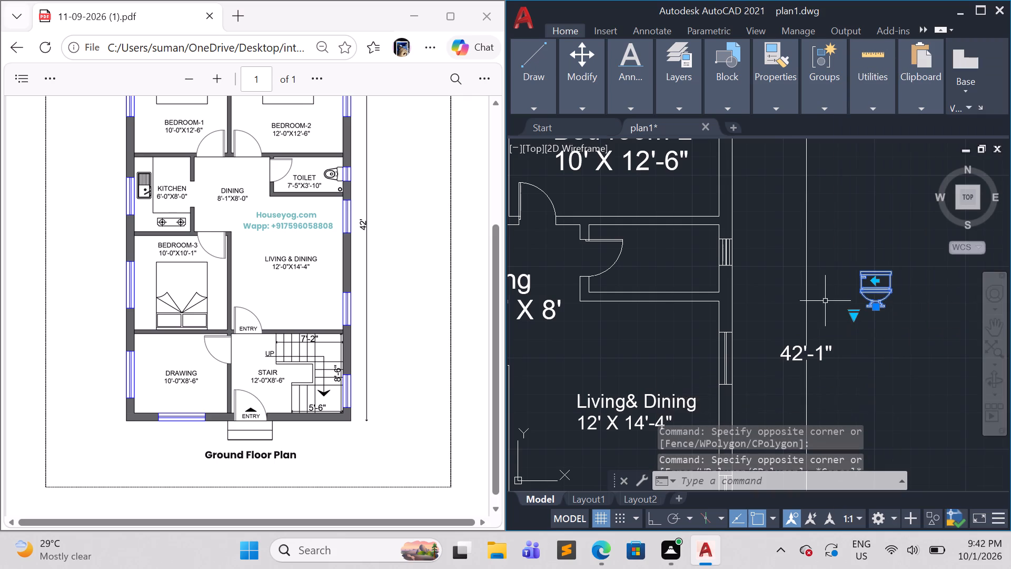
pyautogui.scroll(1, 863, 349)
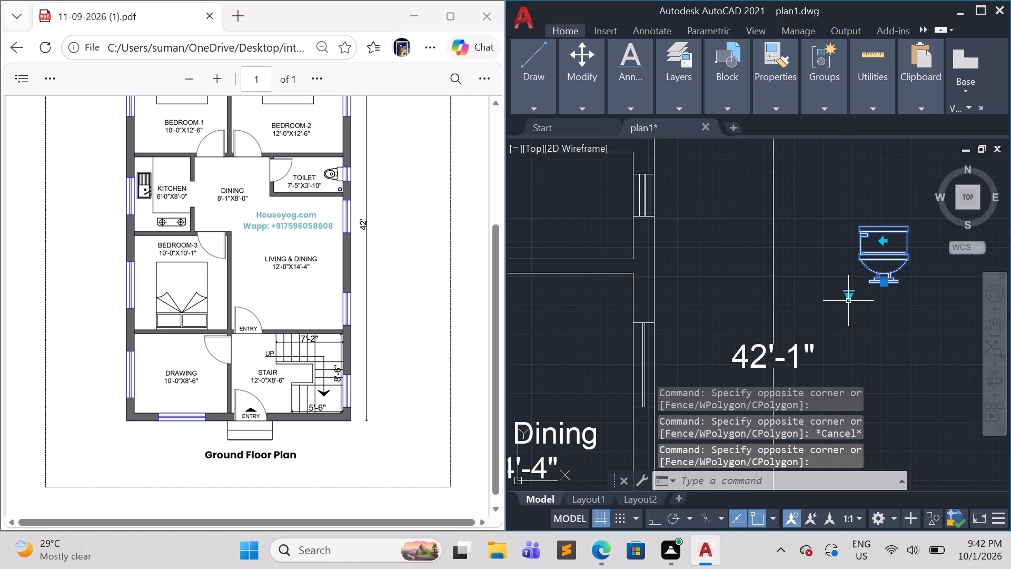
pyautogui.click(848, 297)
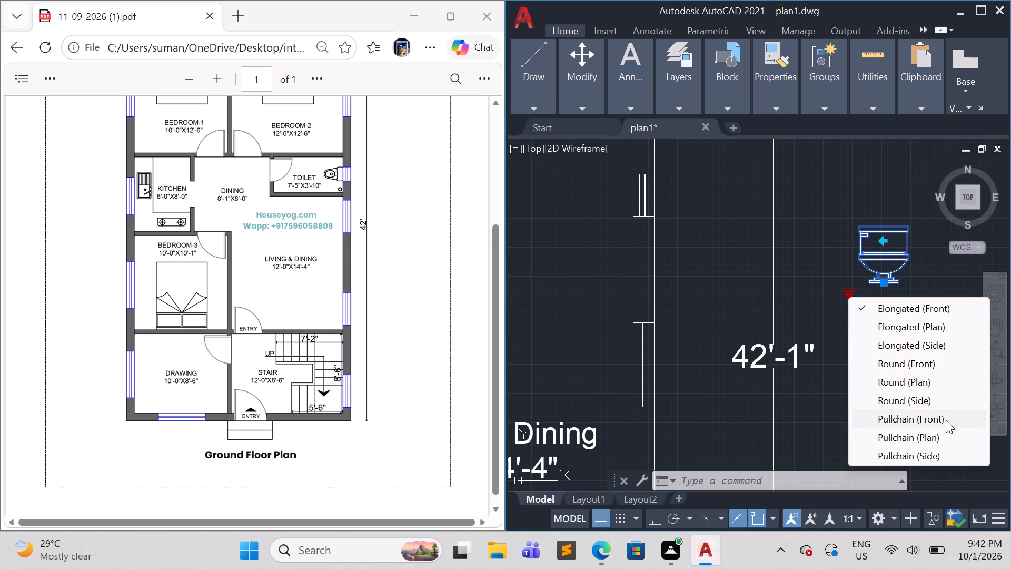
pyautogui.click(936, 333)
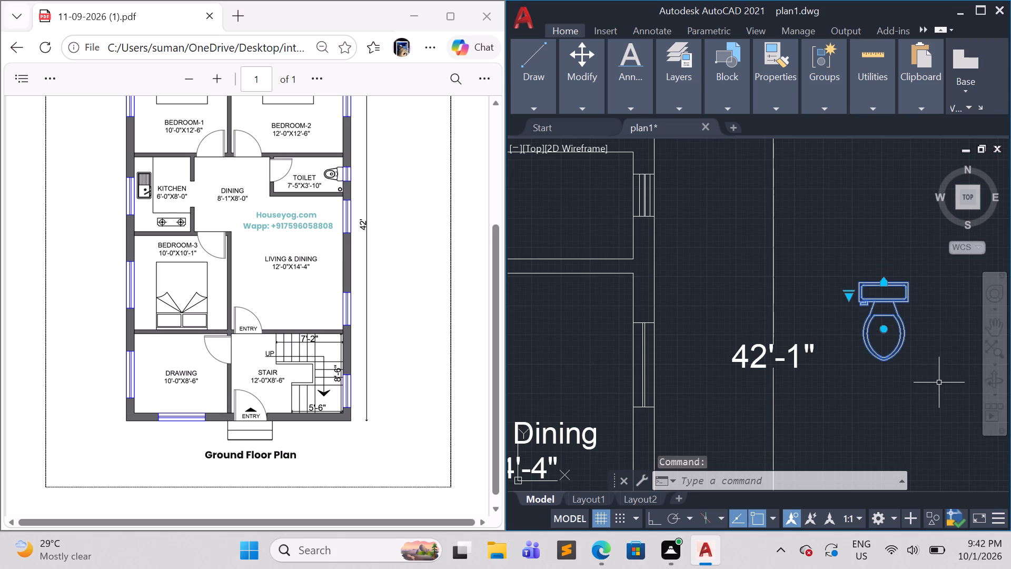
pyautogui.click(941, 383)
pyautogui.press('Escape')
pyautogui.press('Escape')
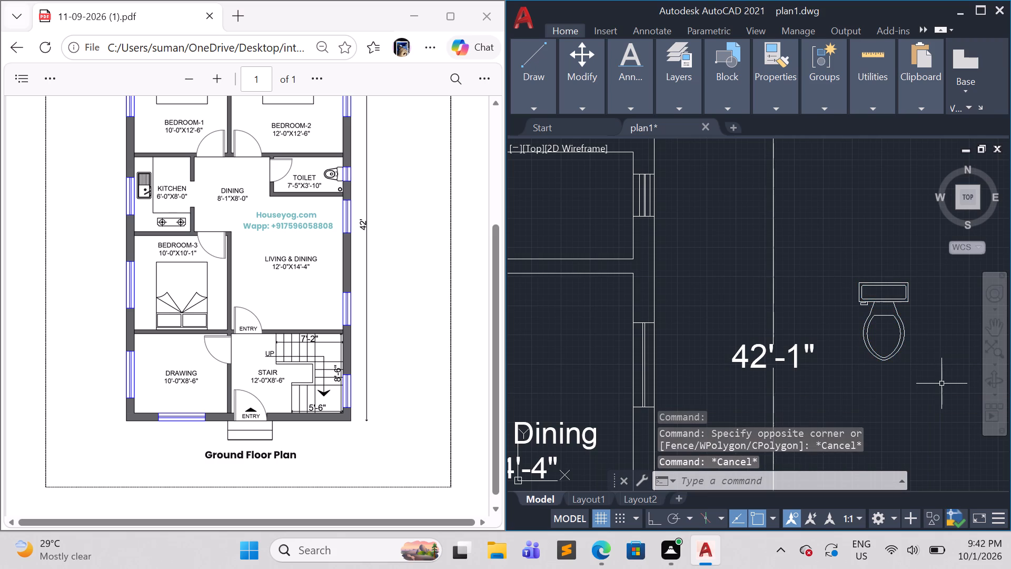
pyautogui.press('Escape')
# Rotate the toilet block a quarter turn clockwise about its tank, so the bowl points west.
pyautogui.scroll(-1, 930, 380)
pyautogui.click(930, 381)
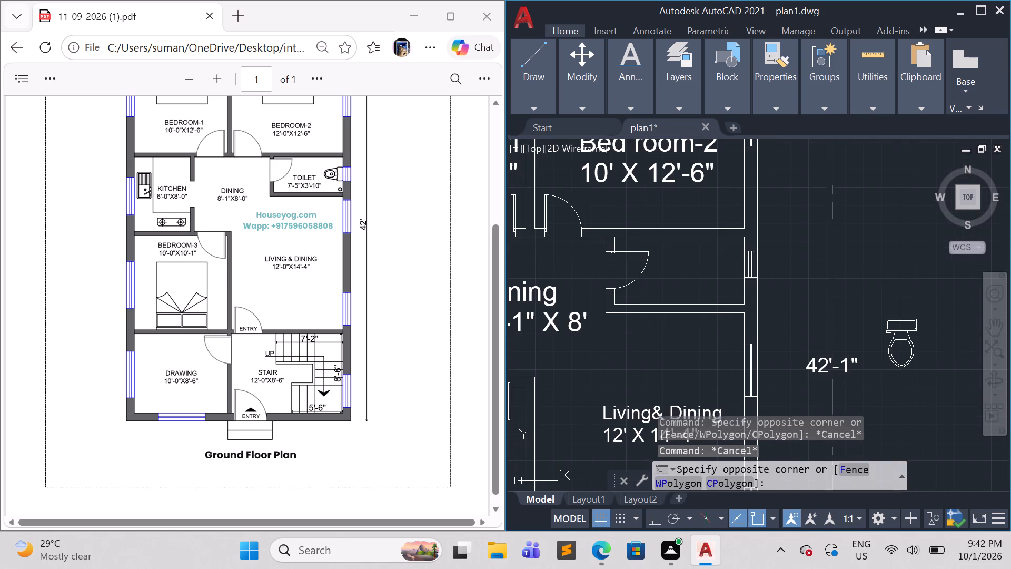
pyautogui.click(870, 309)
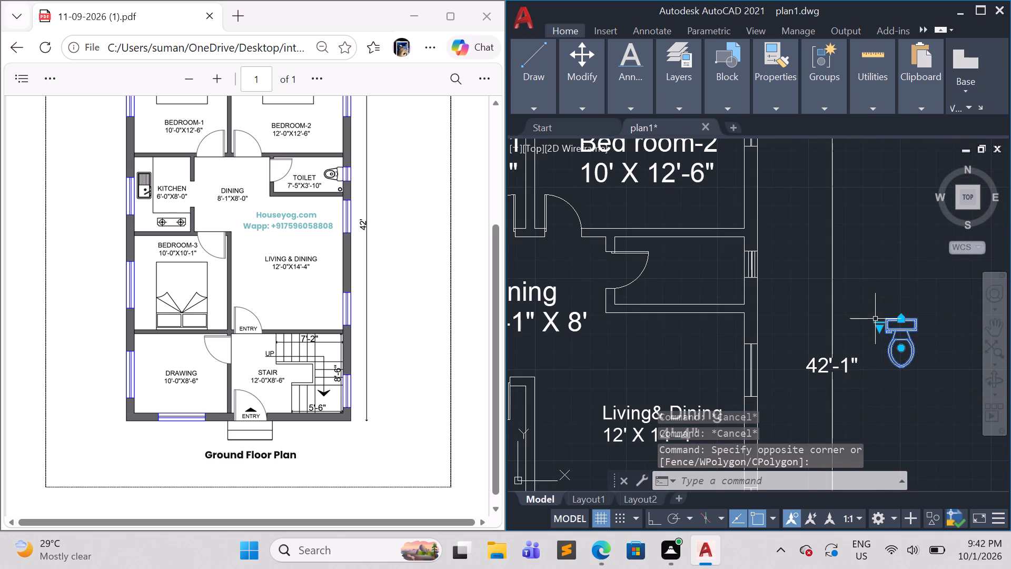
pyautogui.write('ro')
pyautogui.press('Return')
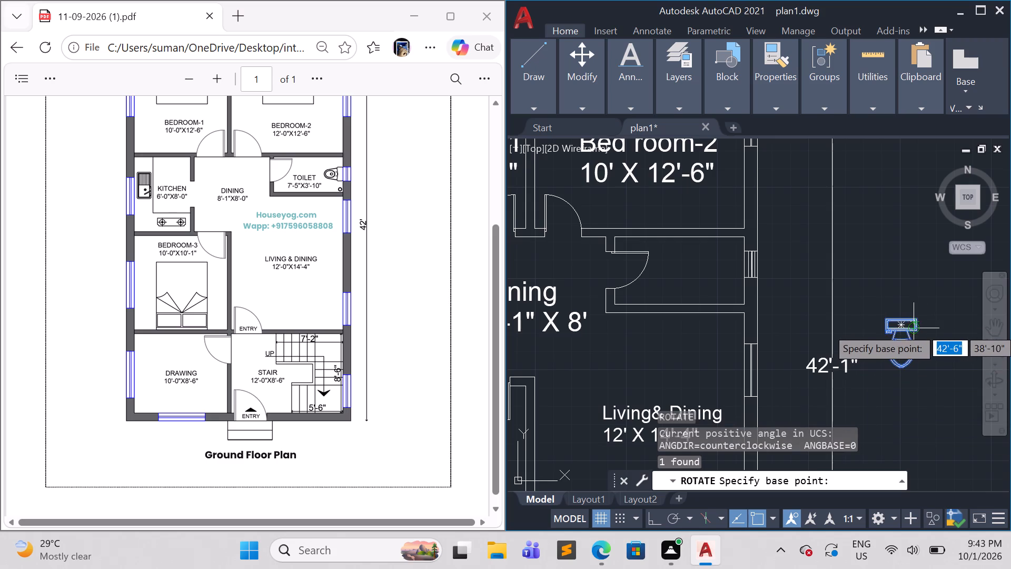
pyautogui.click(902, 317)
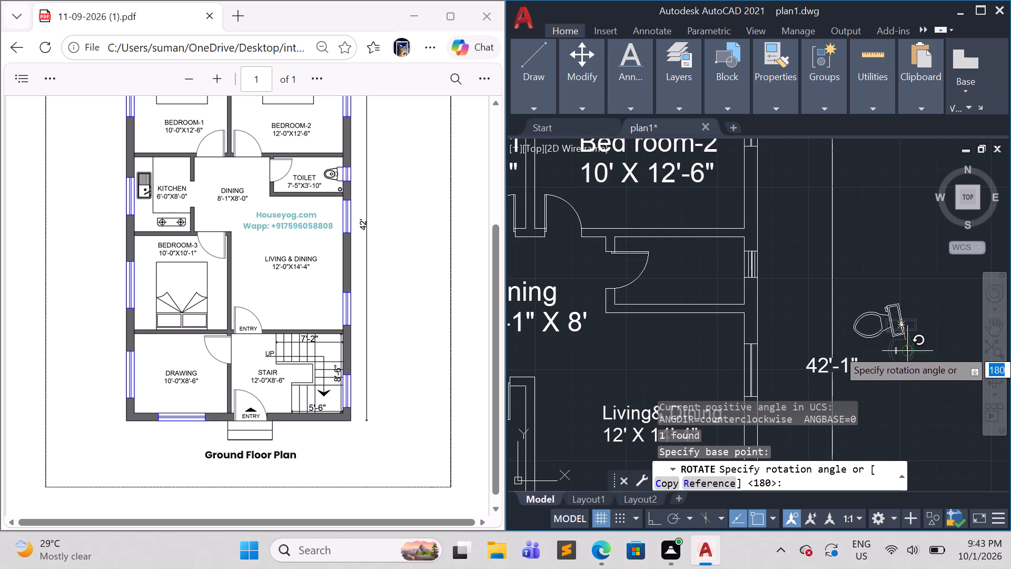
pyautogui.click(902, 368)
pyautogui.press('Escape')
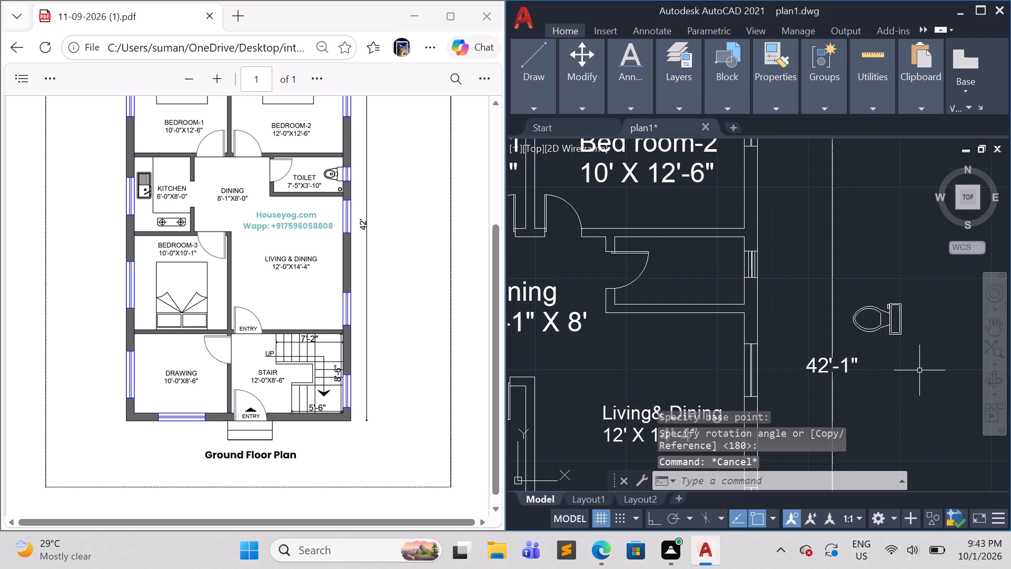
# Move the toilet block into the toilet room, with its tank against the inner face of the east wall at the window.
pyautogui.click(919, 367)
pyautogui.click(867, 295)
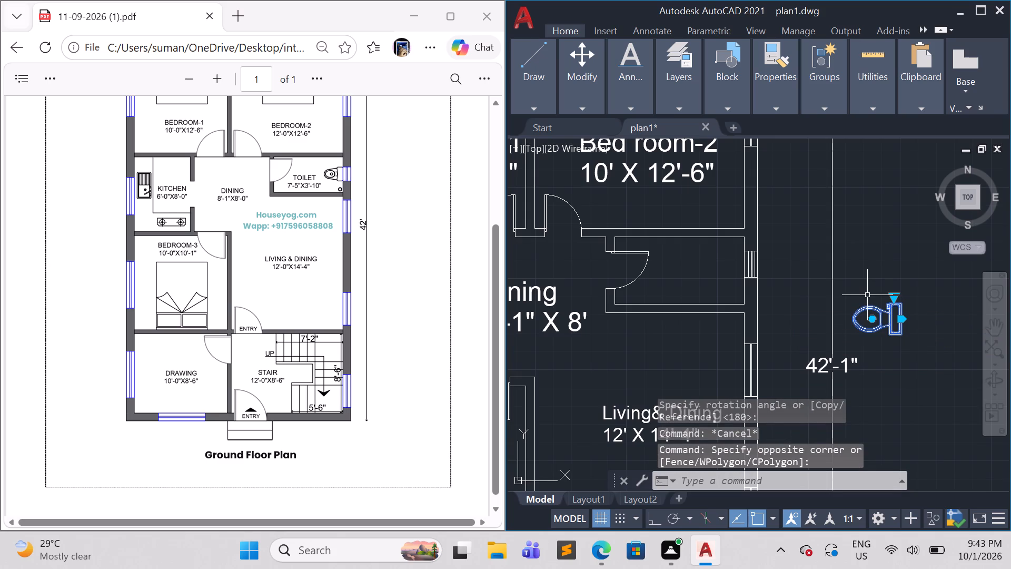
pyautogui.press('m')
pyautogui.press('Return')
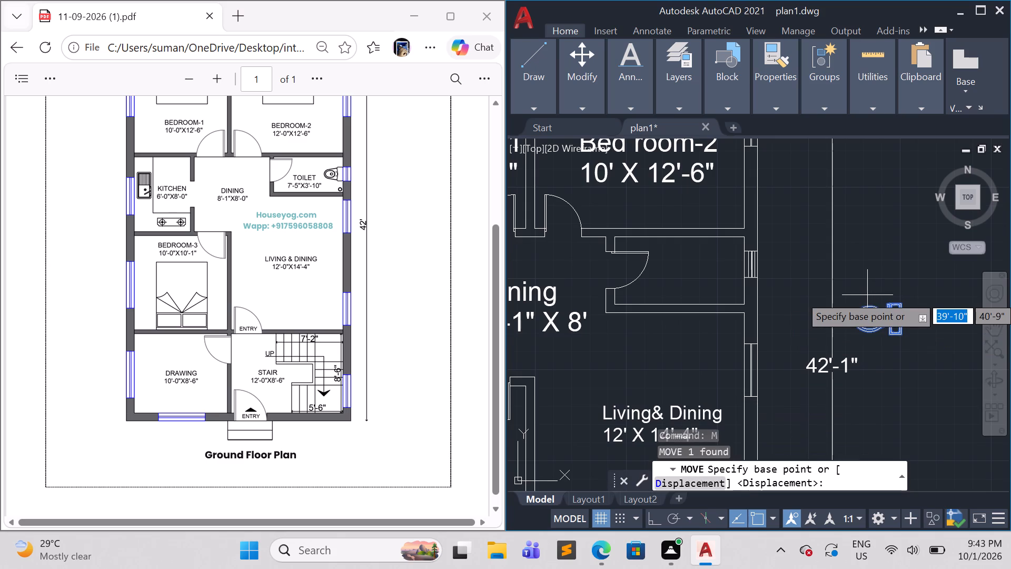
pyautogui.click(908, 336)
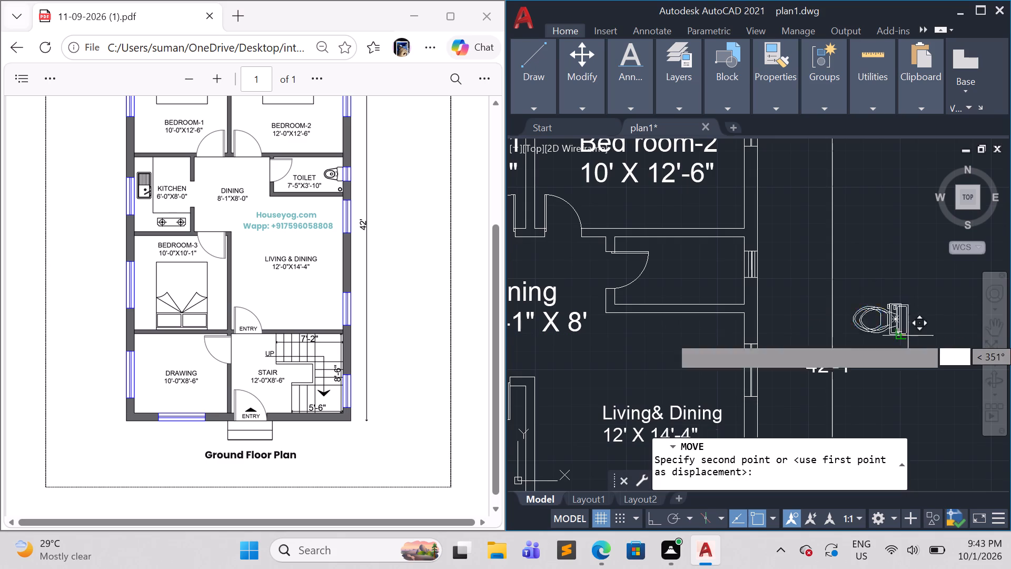
pyautogui.click(745, 277)
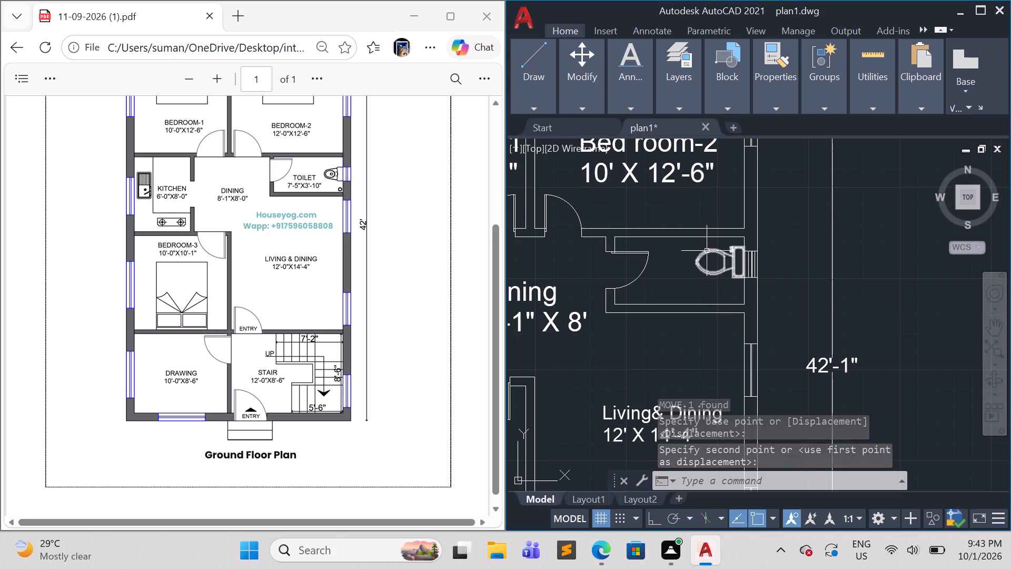
# Copy the two-line Living & Dining label with its size text into the toilet room.
pyautogui.scroll(1, 695, 280)
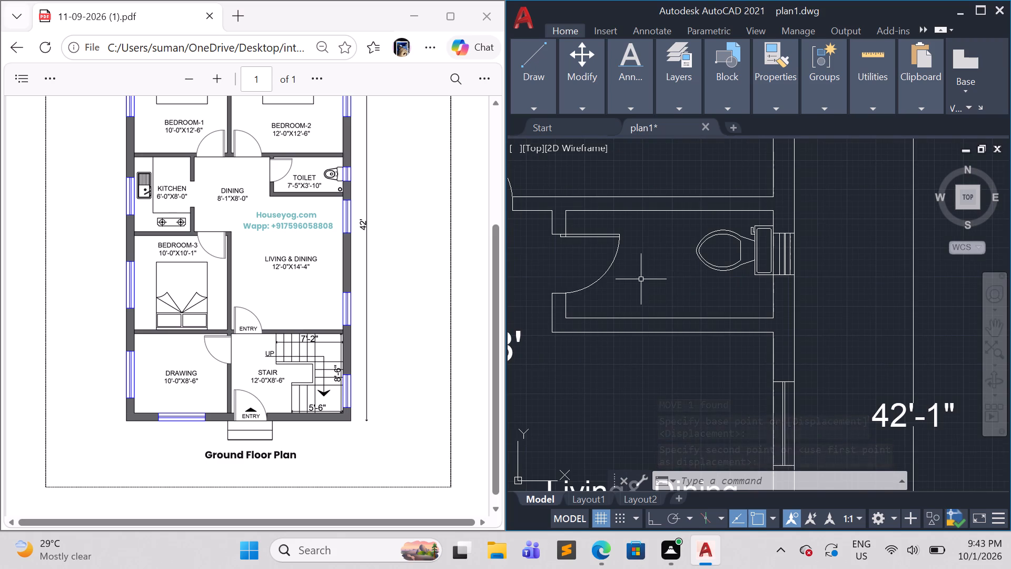
pyautogui.scroll(-1, 644, 289)
pyautogui.click(661, 455)
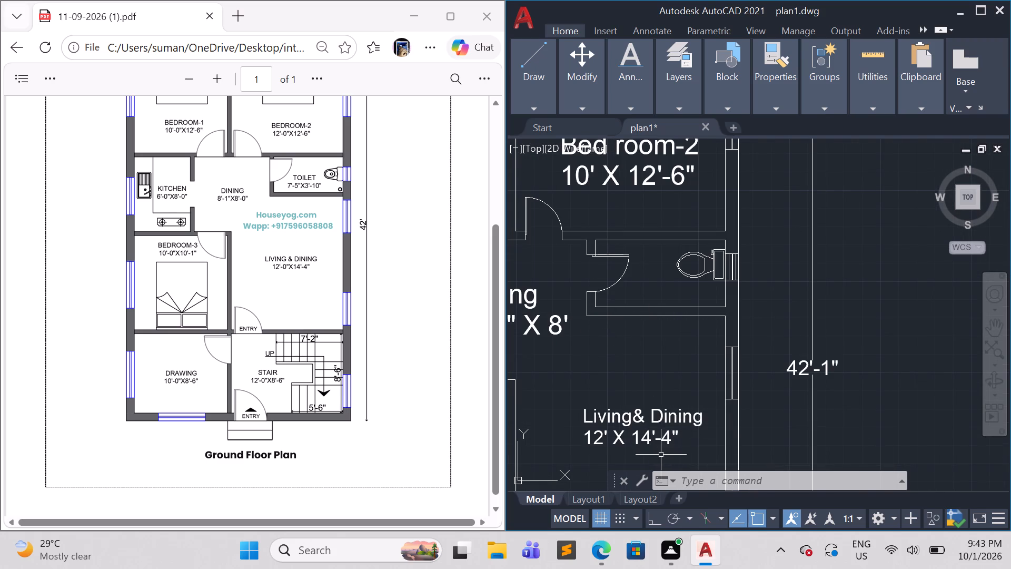
pyautogui.click(606, 406)
pyautogui.write('co')
pyautogui.press('Return')
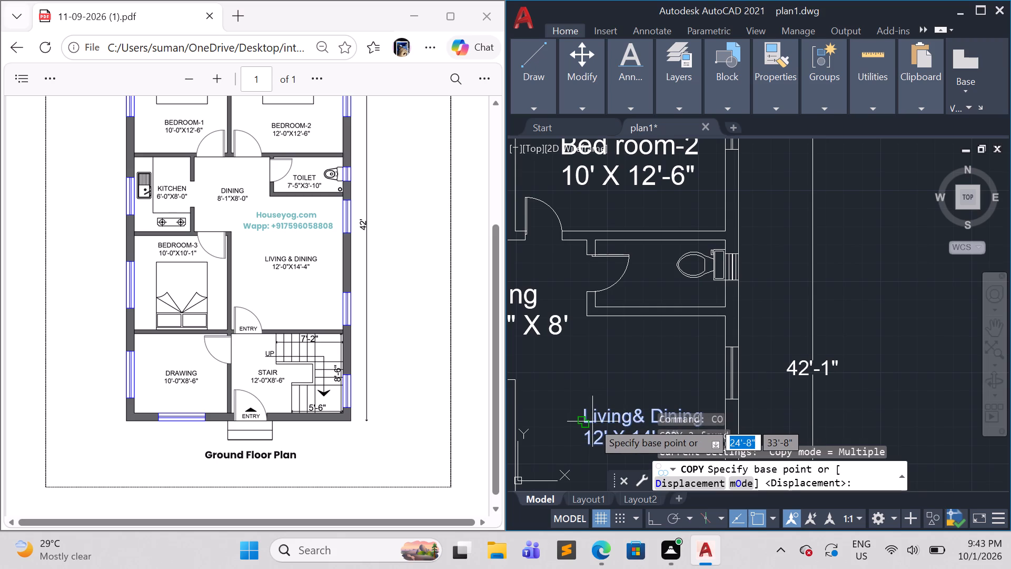
pyautogui.click(579, 423)
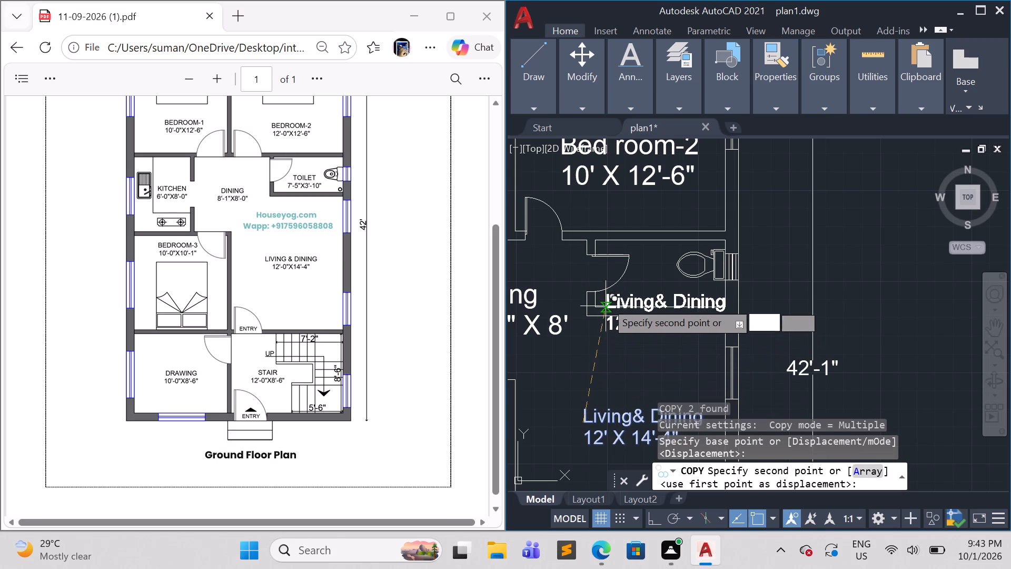
pyautogui.click(617, 275)
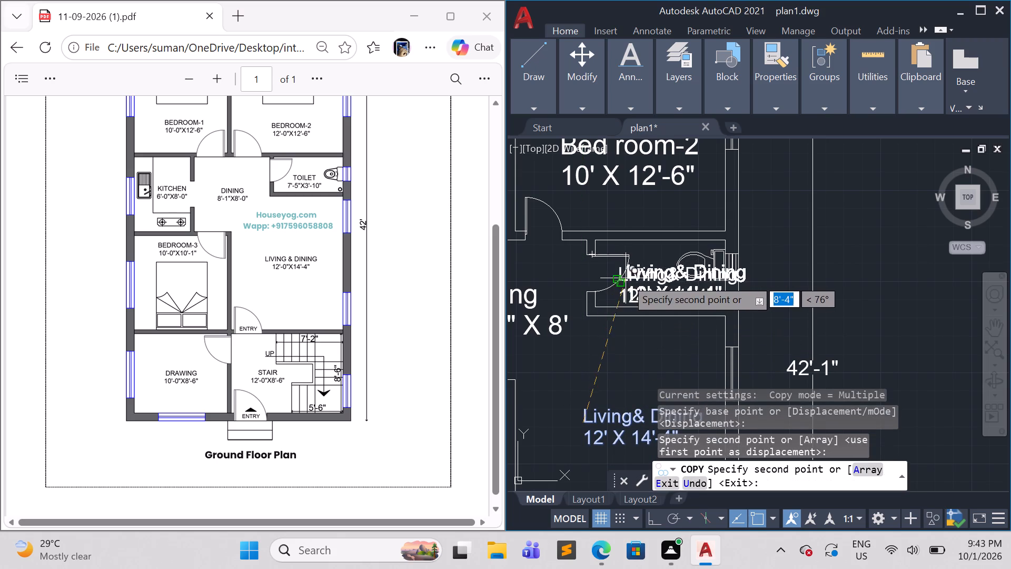
pyautogui.press('Escape')
# Change the name line of the copied label in the toilet room to "Toilet".
pyautogui.doubleClick(665, 271)
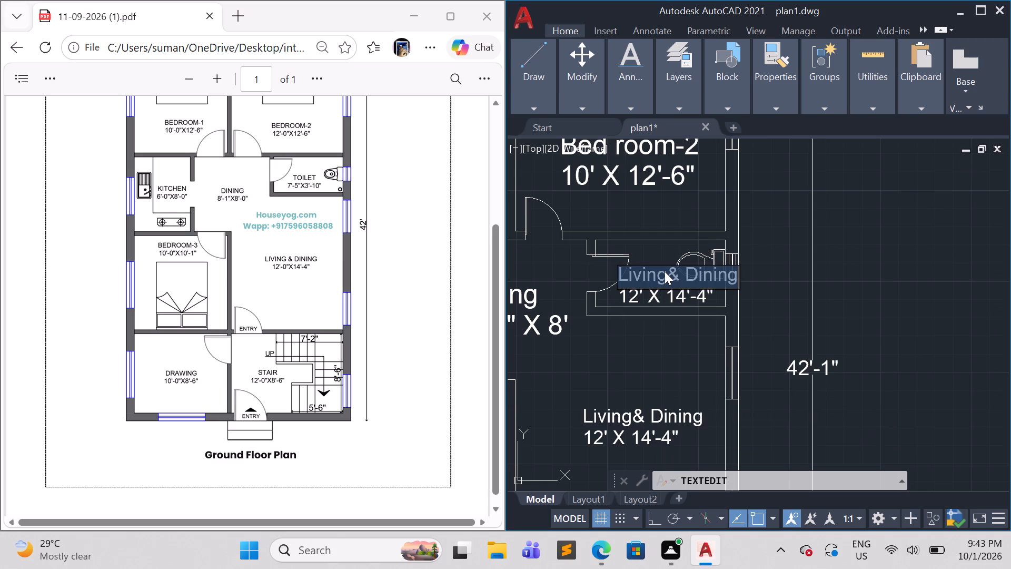
pyautogui.press('BackSpace')
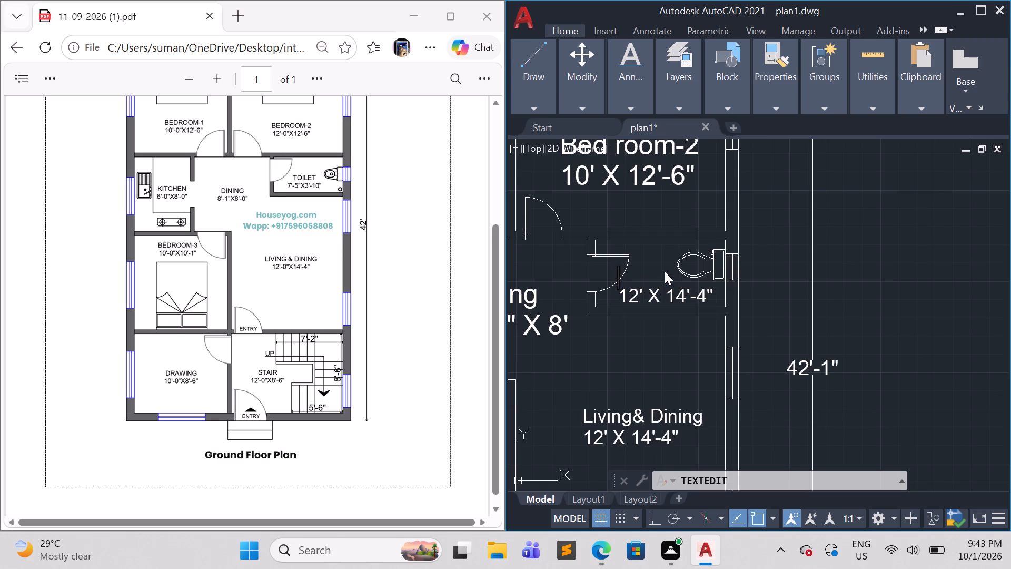
pyautogui.write('to')
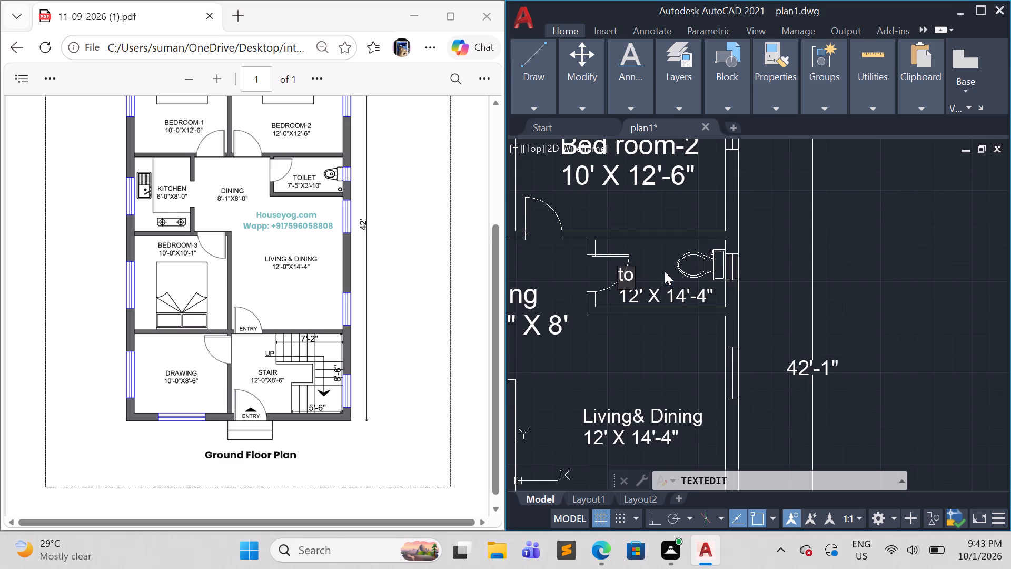
pyautogui.write('ilet')
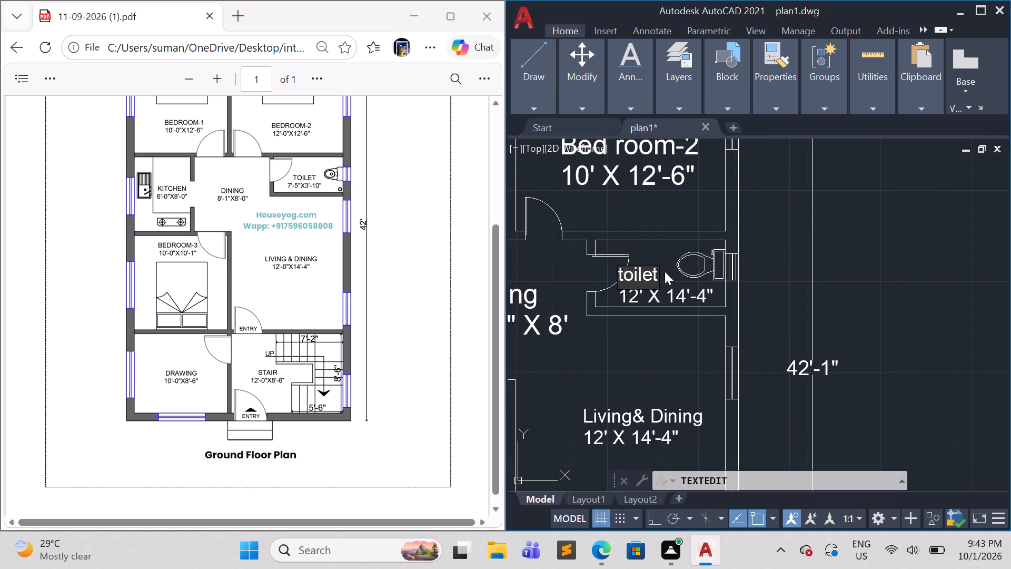
pyautogui.press('BackSpace')
pyautogui.press('BackSpace')
pyautogui.press('BackSpace')
pyautogui.press('BackSpace')
pyautogui.press('BackSpace')
pyautogui.press('BackSpace')
pyautogui.press('BackSpace')
pyautogui.press('BackSpace')
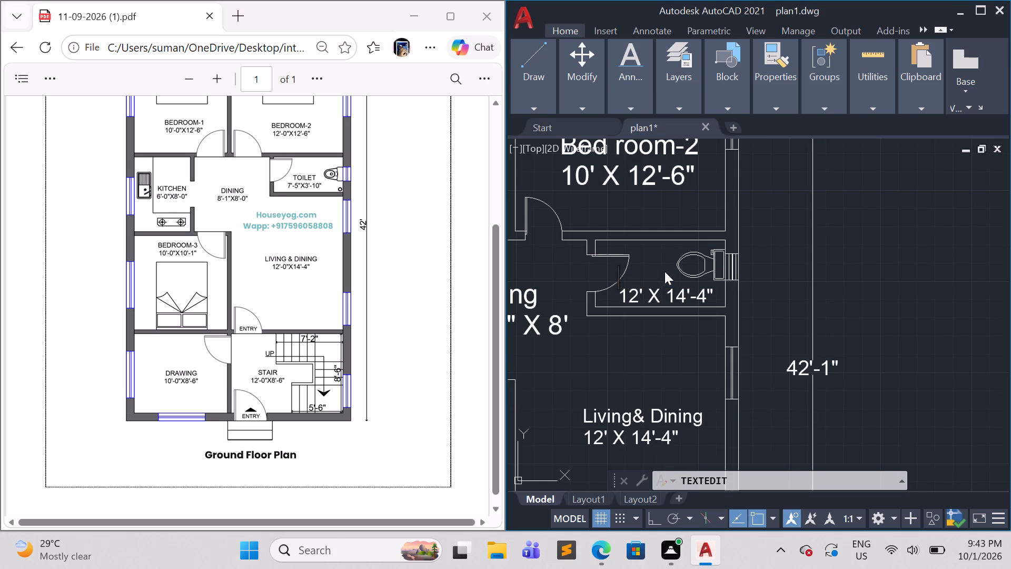
pyautogui.hotkey('shift', 't')
pyautogui.press('o')
pyautogui.write('ilet')
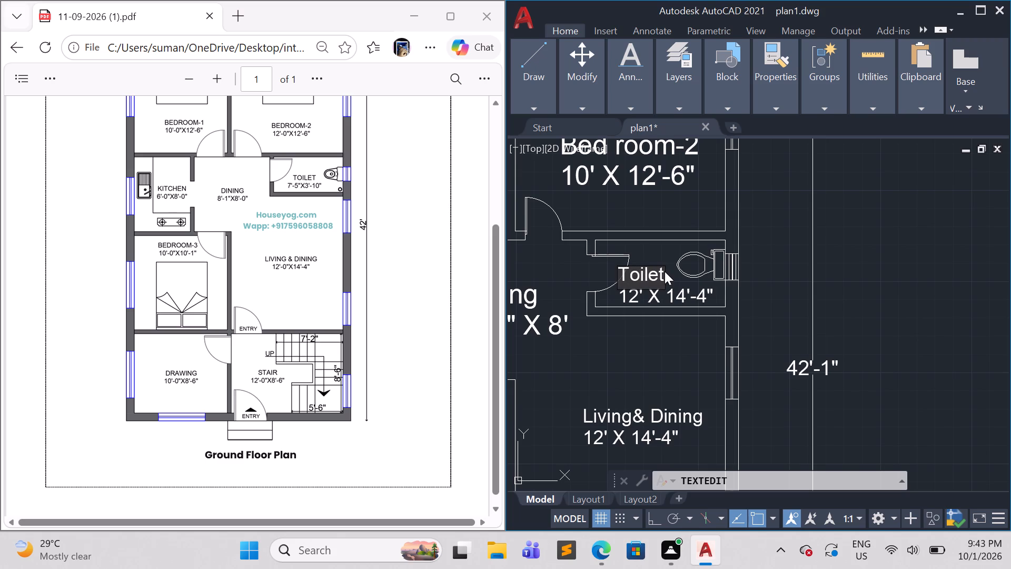
pyautogui.press('Return')
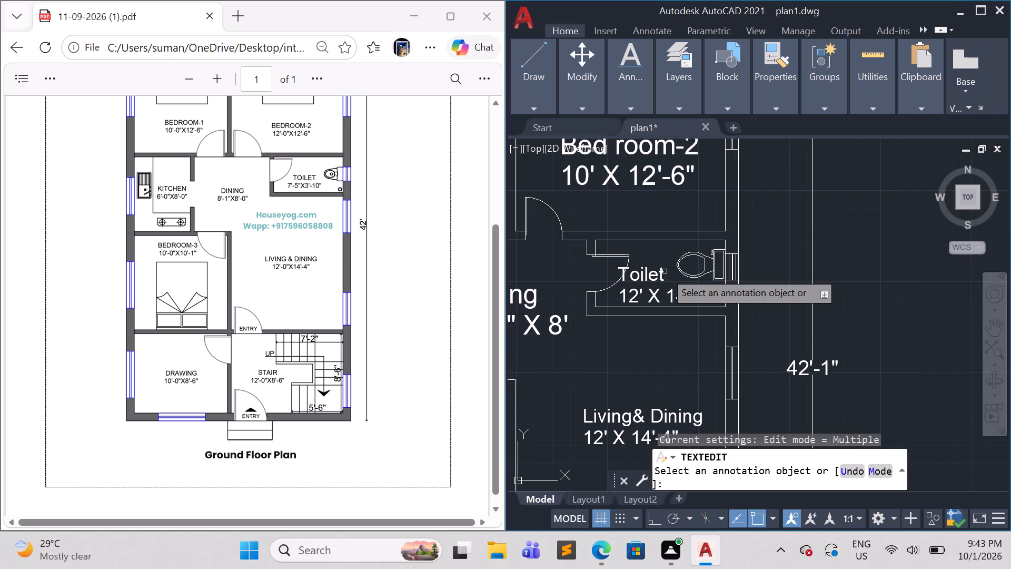
# Change the size line under the Toilet name to 7'-5" X 3'-10".
pyautogui.doubleClick(642, 296)
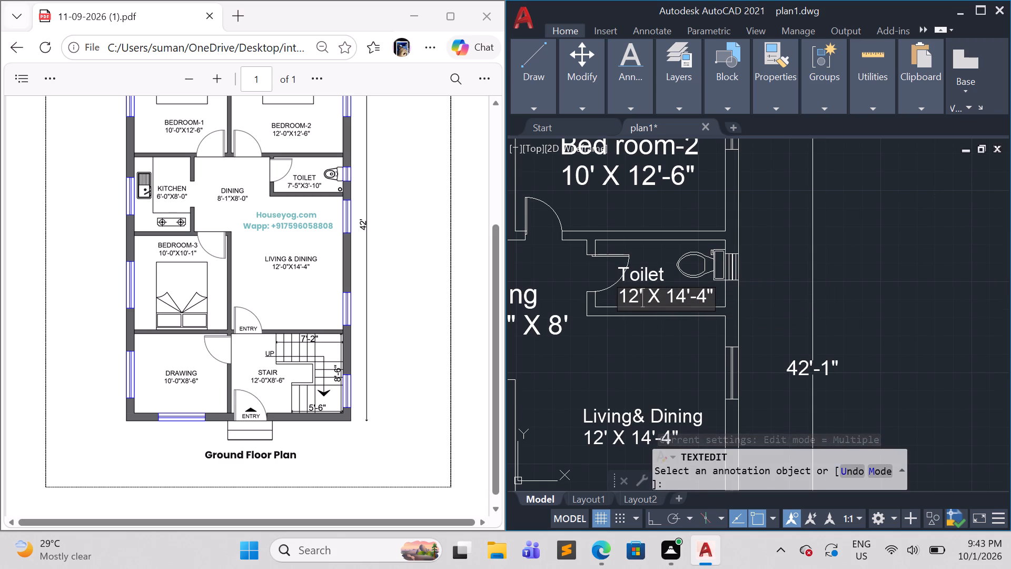
pyautogui.press('BackSpace')
pyautogui.press('BackSpace')
pyautogui.press('BackSpace')
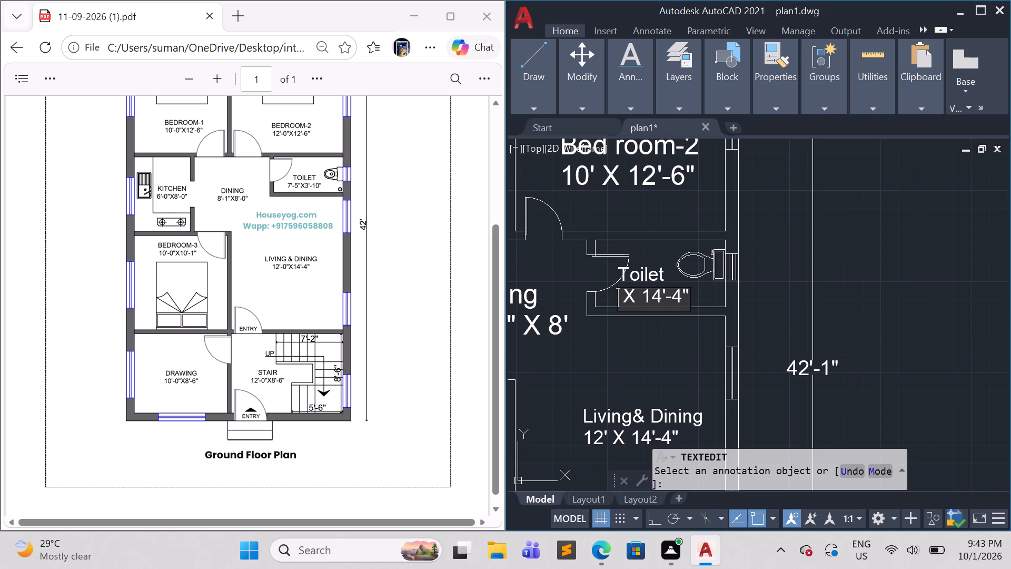
pyautogui.write("7'")
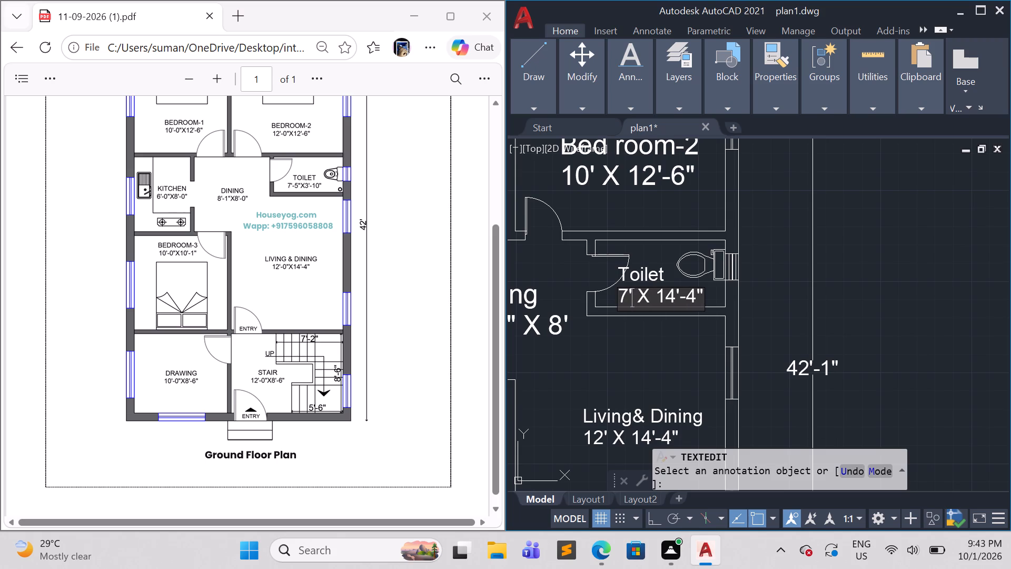
pyautogui.press('-')
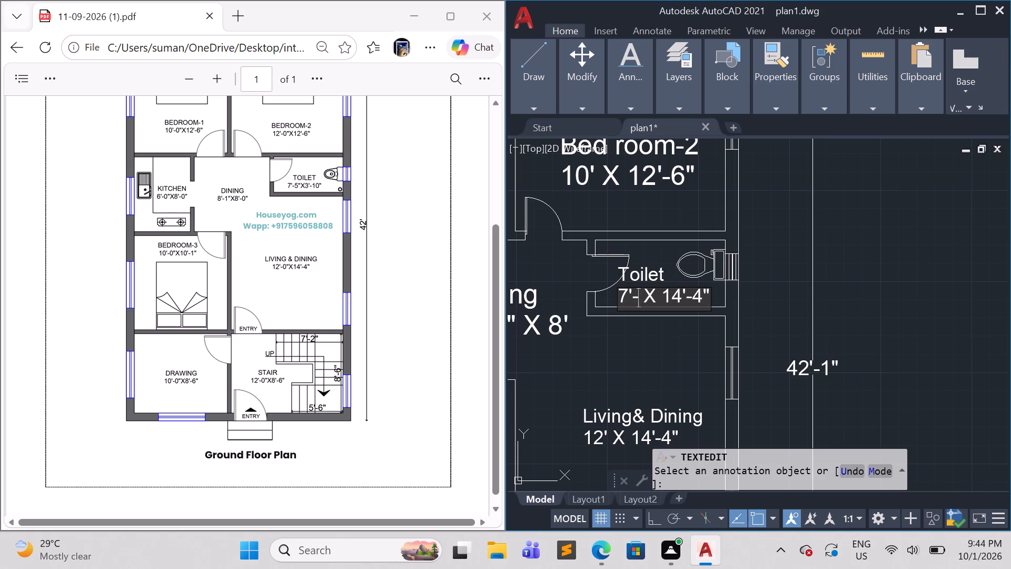
pyautogui.write('5"')
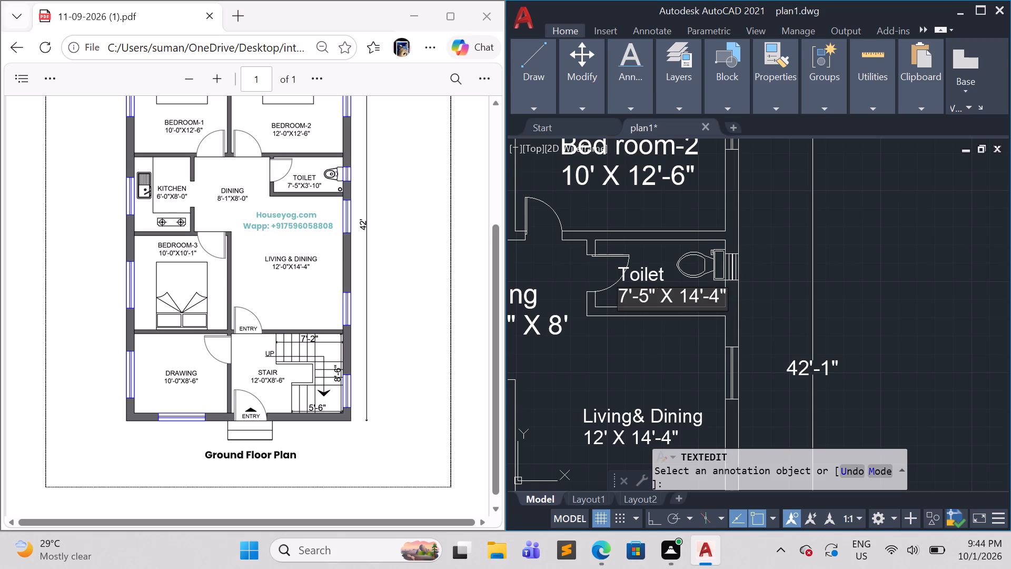
pyautogui.click(705, 295)
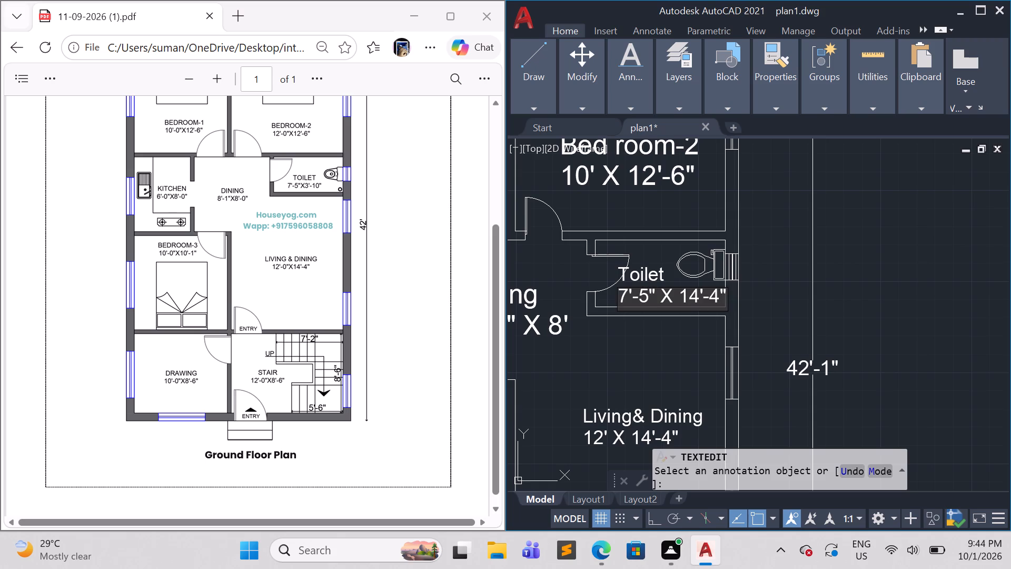
pyautogui.click(699, 298)
pyautogui.press('BackSpace')
pyautogui.press('BackSpace')
pyautogui.press('3')
pyautogui.click(712, 300)
pyautogui.press('BackSpace')
pyautogui.write('10')
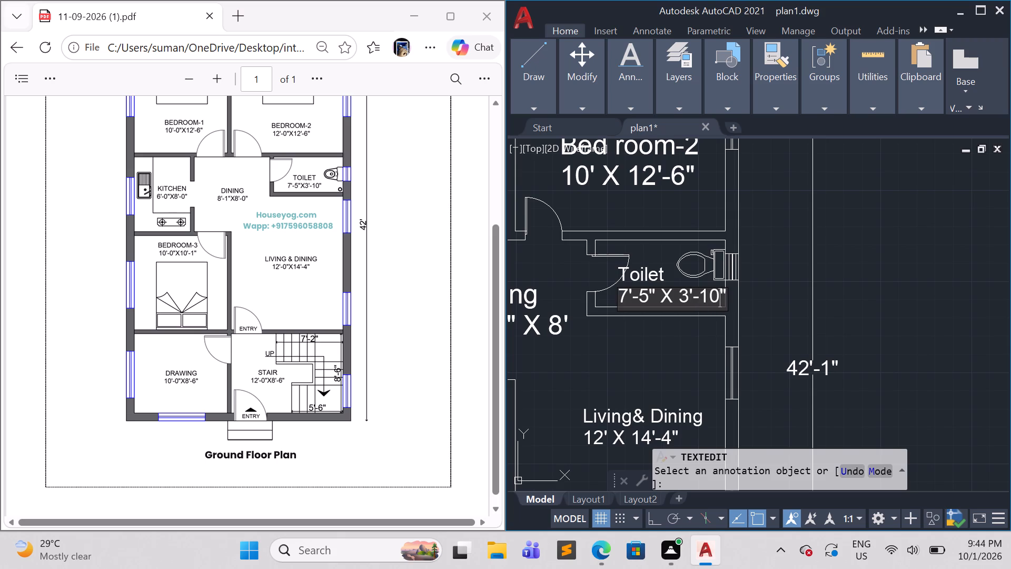
pyautogui.click(774, 273)
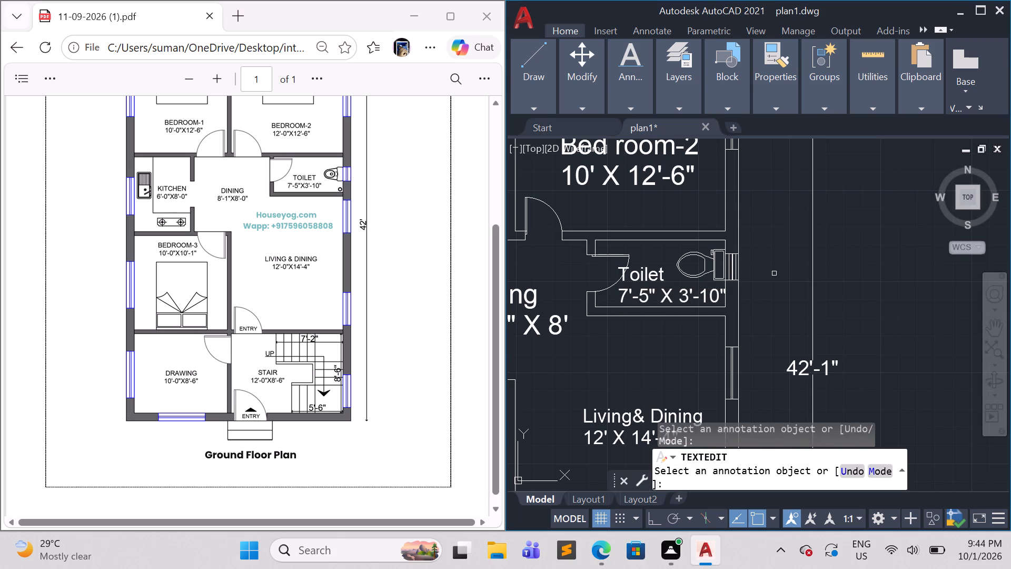
pyautogui.press('Escape')
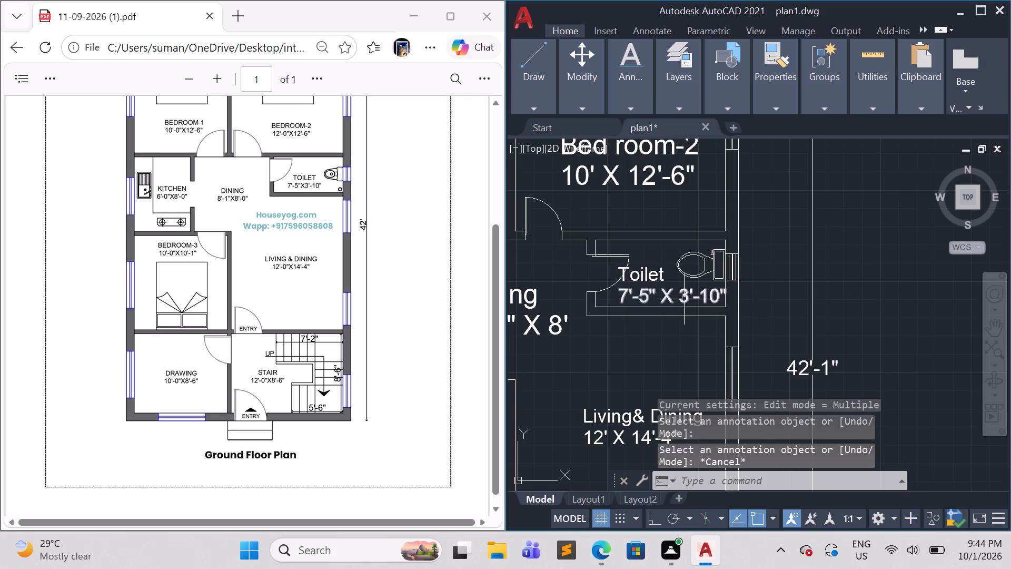
# Scale down the two-line Toilet label slightly about the size text's lower-left insertion point, so it fits inside the room.
pyautogui.click(684, 299)
pyautogui.click(664, 276)
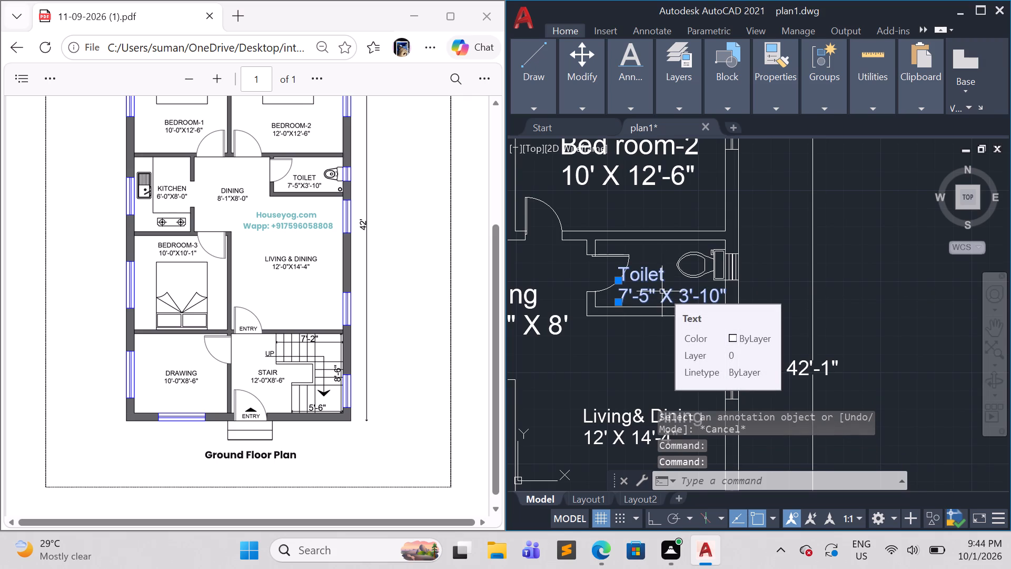
pyautogui.write('sc')
pyautogui.press('Return')
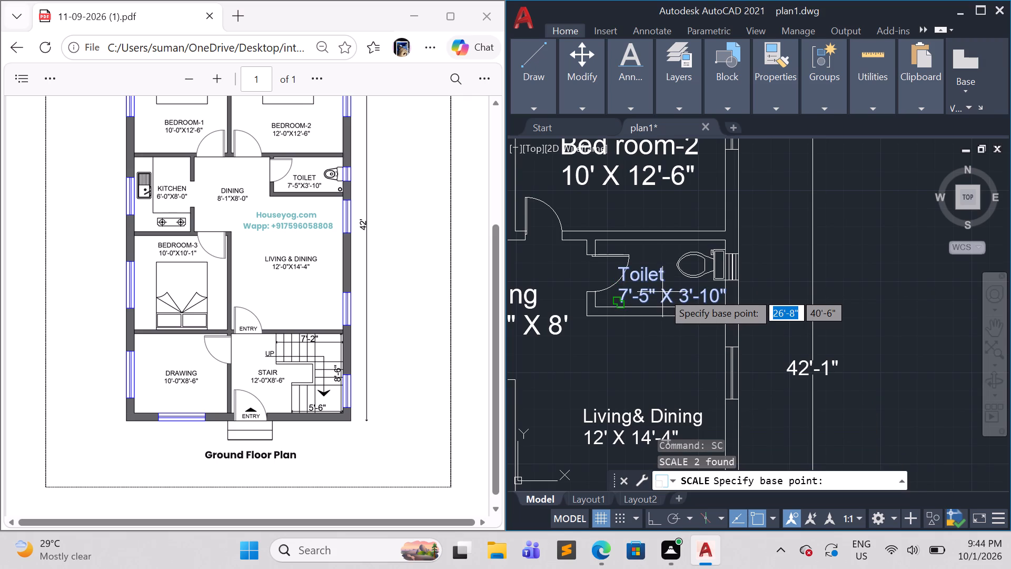
pyautogui.click(620, 301)
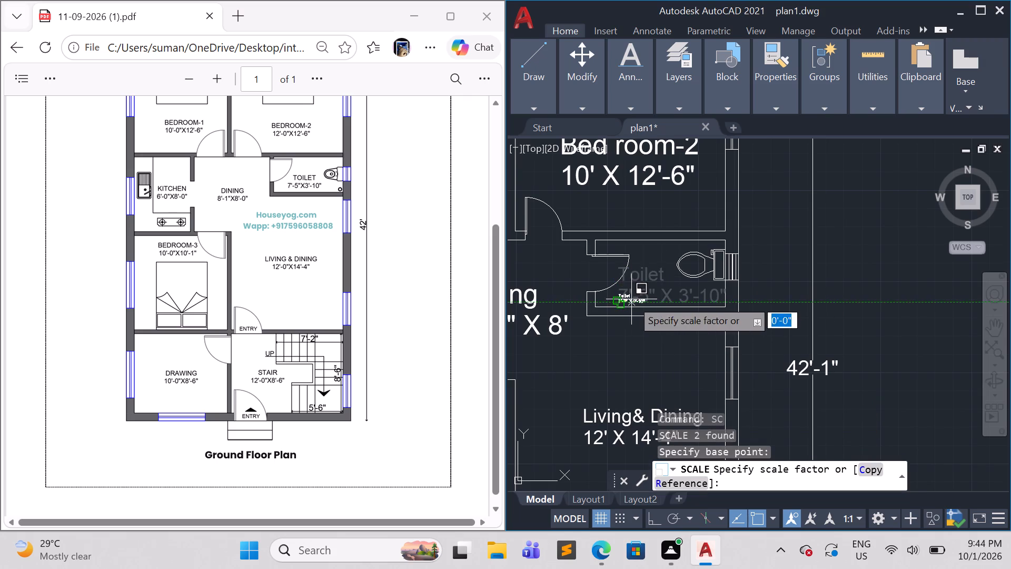
pyautogui.click(650, 274)
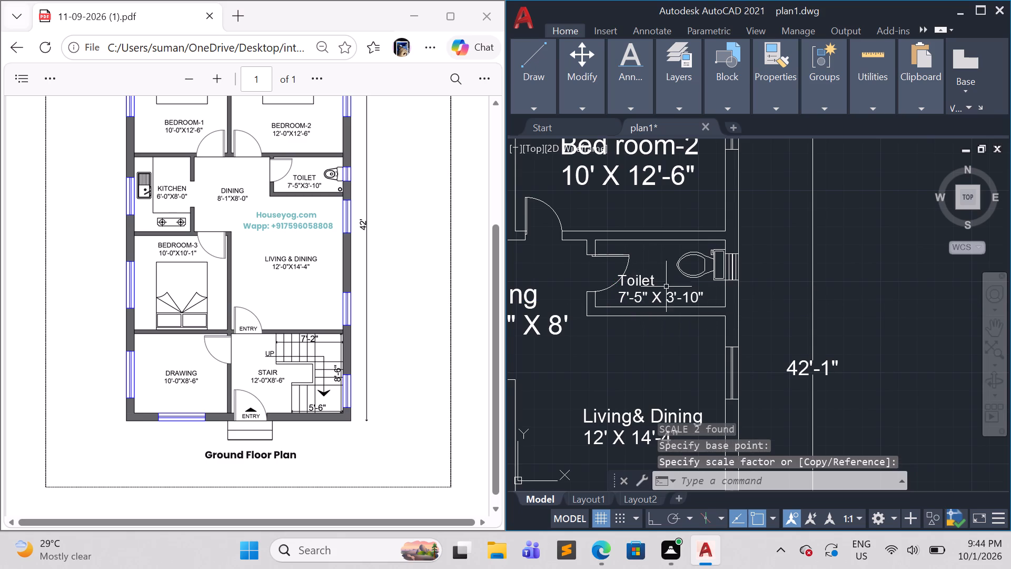
# Draw the kitchen counter edge from the north wall's inner face about 5'-7" south, then east to the wall beside Dining.
pyautogui.scroll(-1, 764, 299)
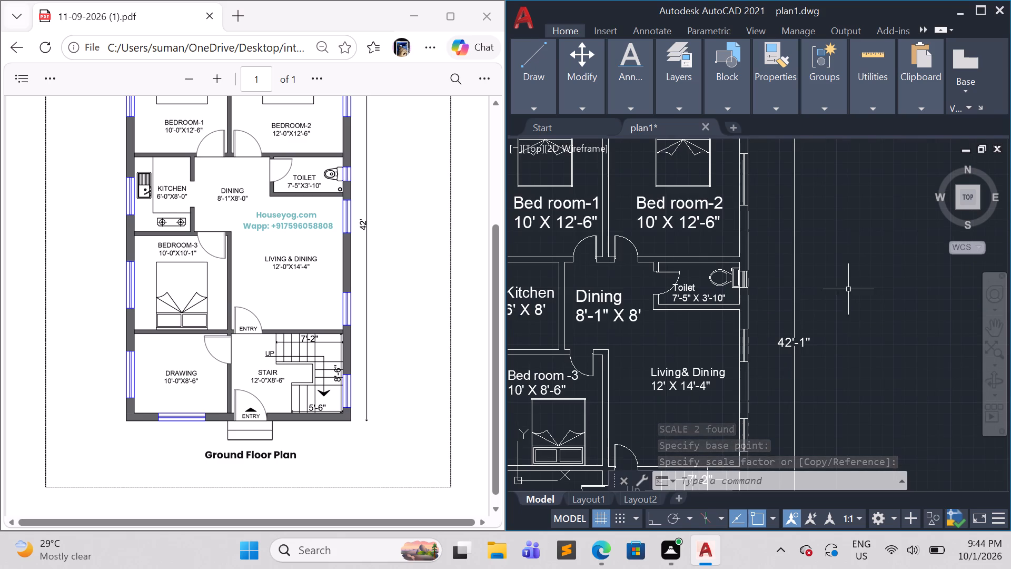
pyautogui.moveTo(819, 284); pyautogui.dragTo(941, 329, button='middle')
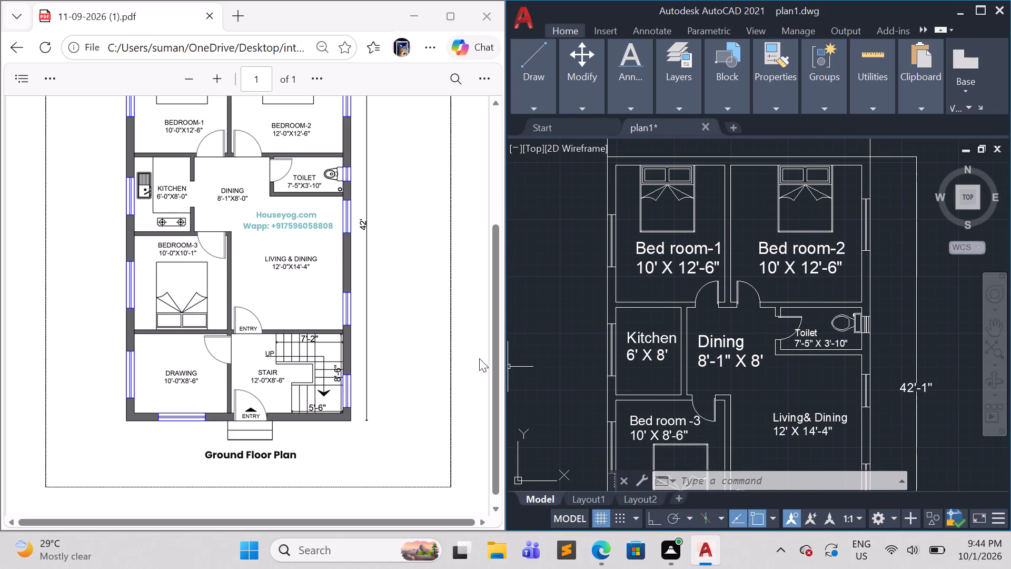
pyautogui.click(537, 109)
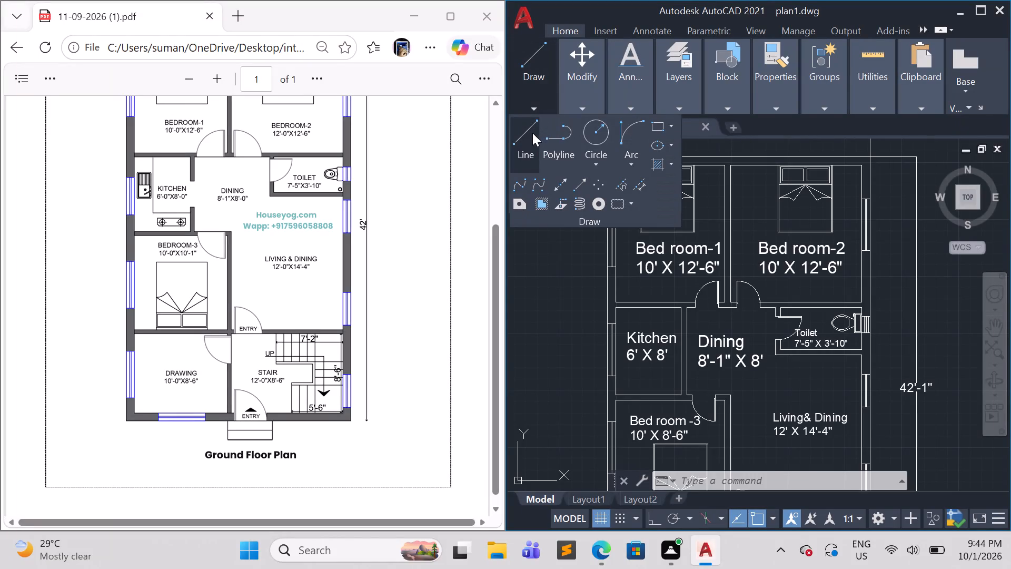
pyautogui.click(532, 133)
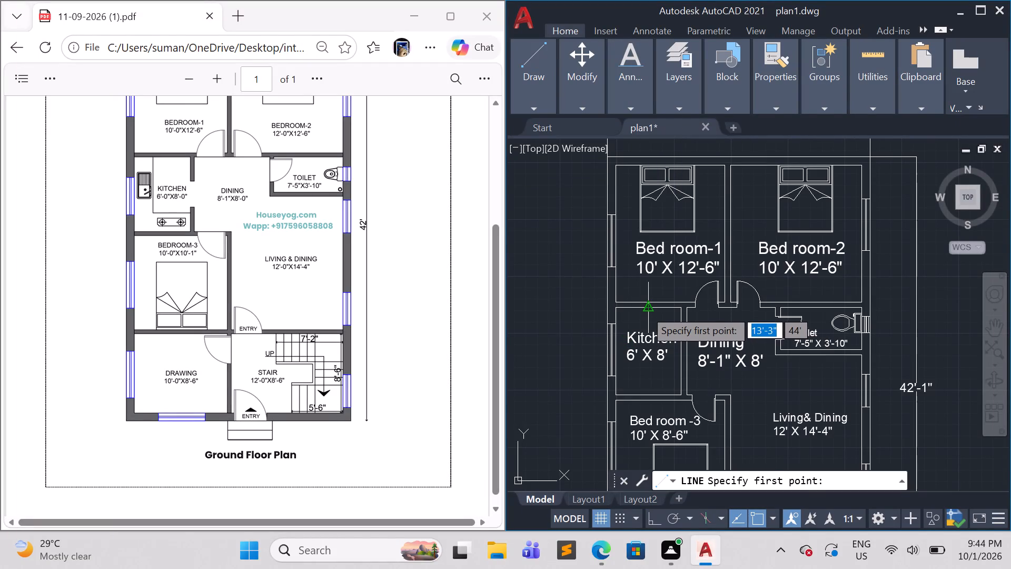
pyautogui.click(645, 309)
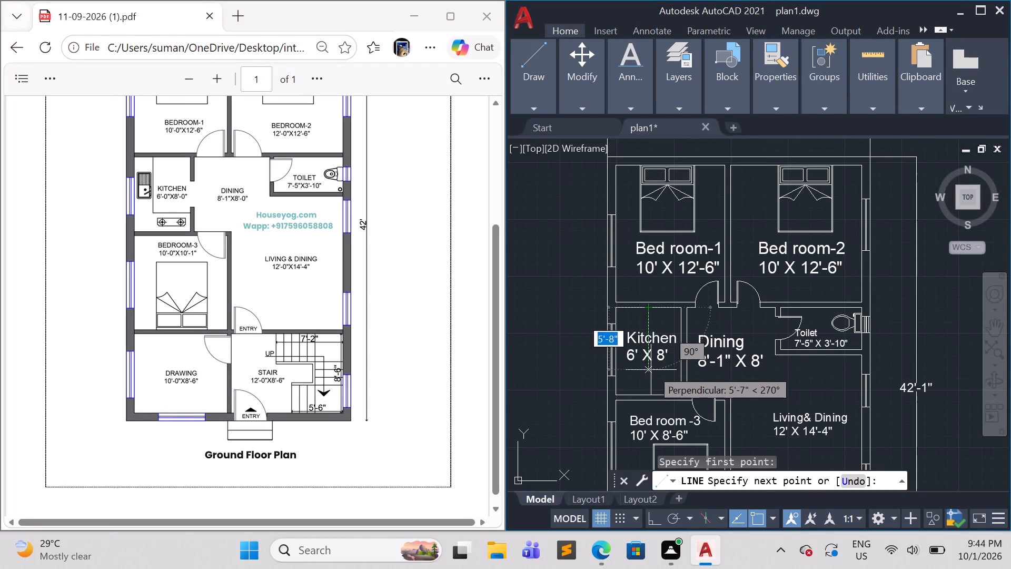
pyautogui.click(651, 370)
pyautogui.click(678, 372)
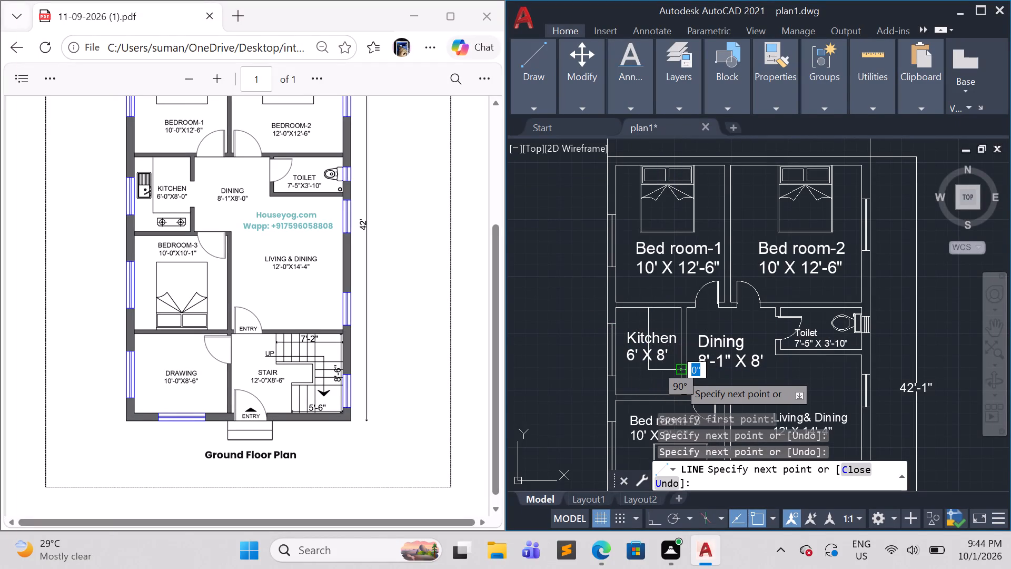
pyautogui.press('Escape')
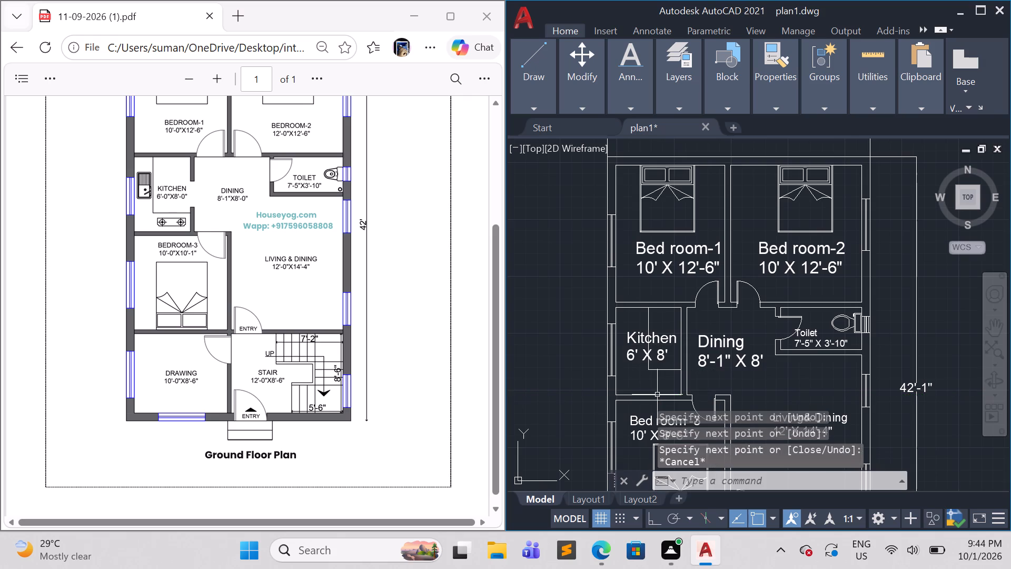
# Draw a closed outline across the Kitchen–Dining wall for the opening, 6" thick and about 1'-9" long.
pyautogui.scroll(1, 679, 362)
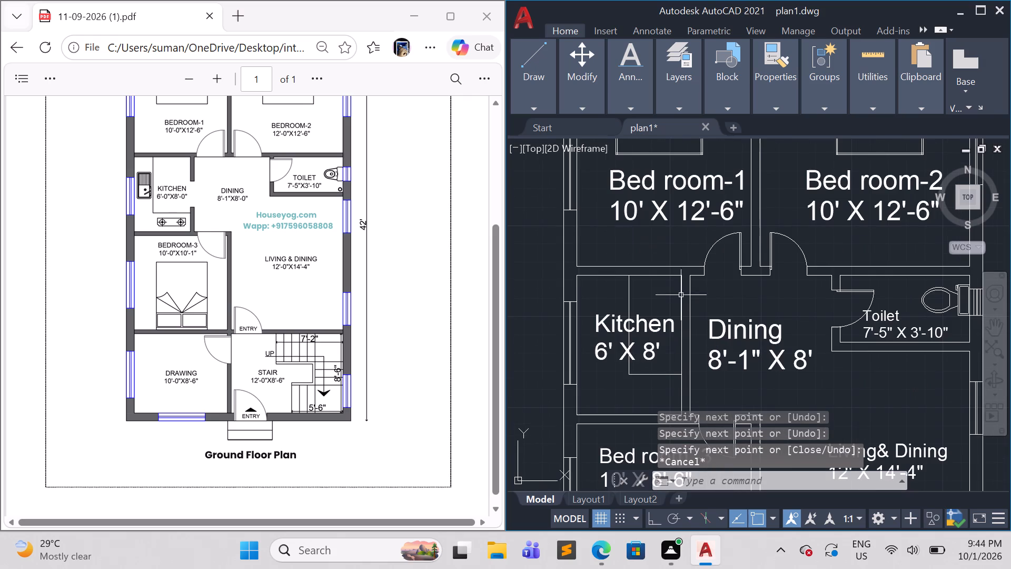
pyautogui.press('space')
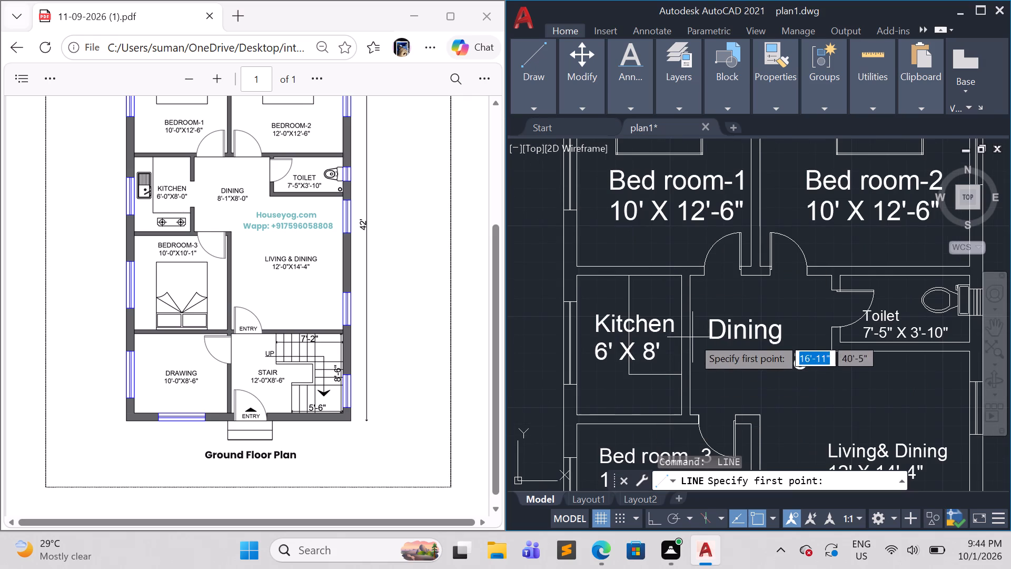
pyautogui.click(681, 323)
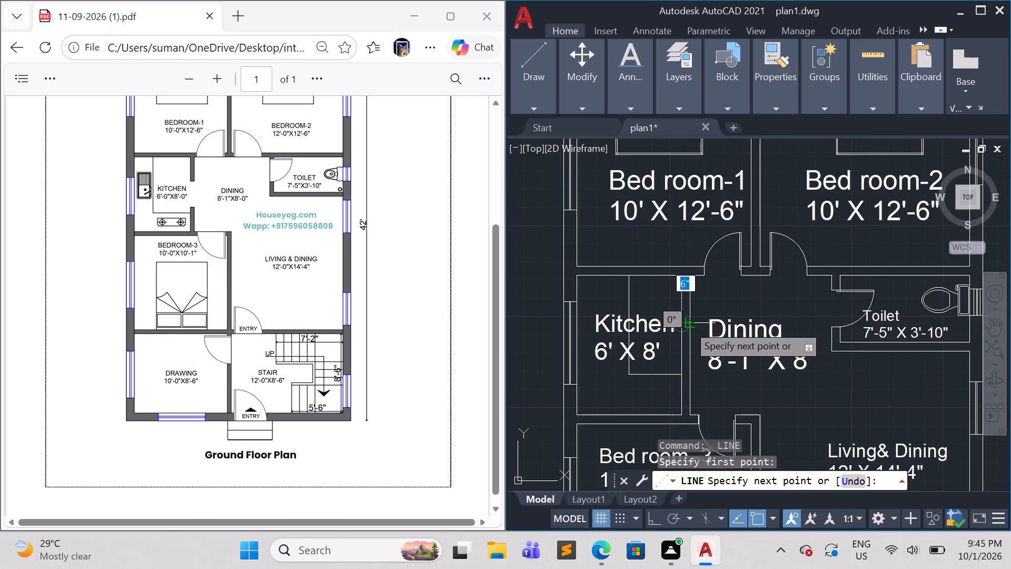
pyautogui.click(688, 325)
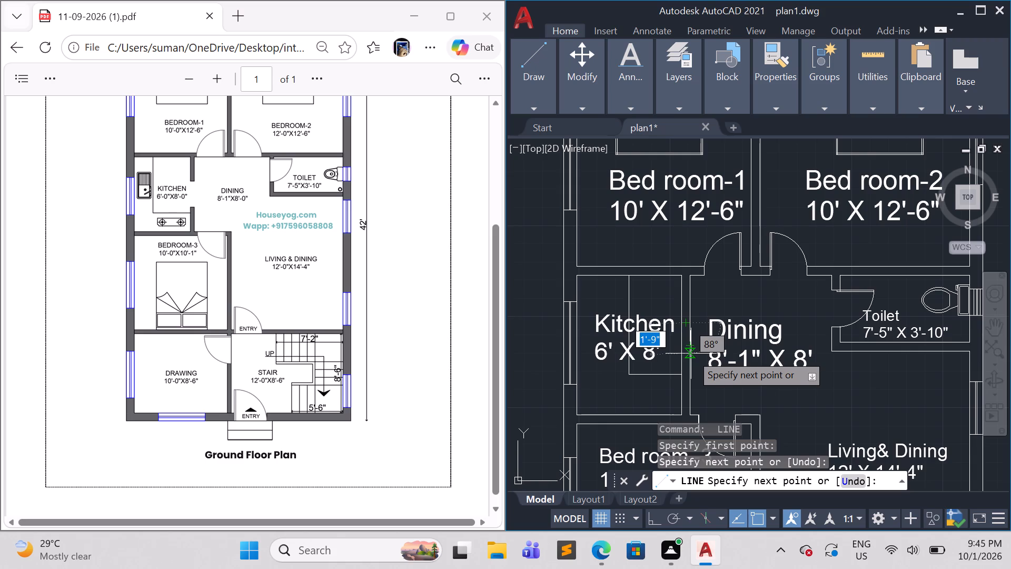
pyautogui.click(691, 354)
pyautogui.click(680, 350)
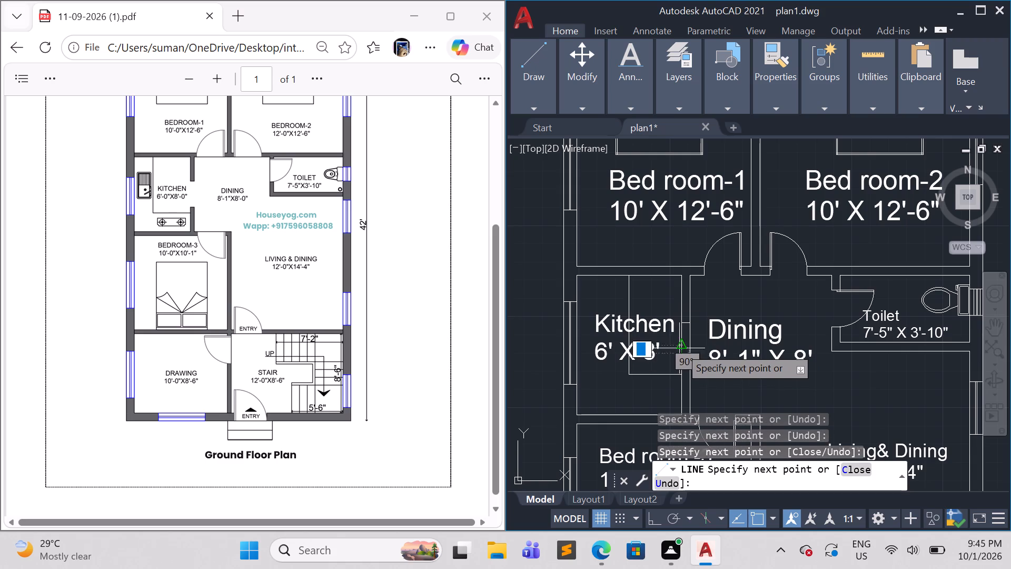
pyautogui.click(681, 325)
pyautogui.press('Escape')
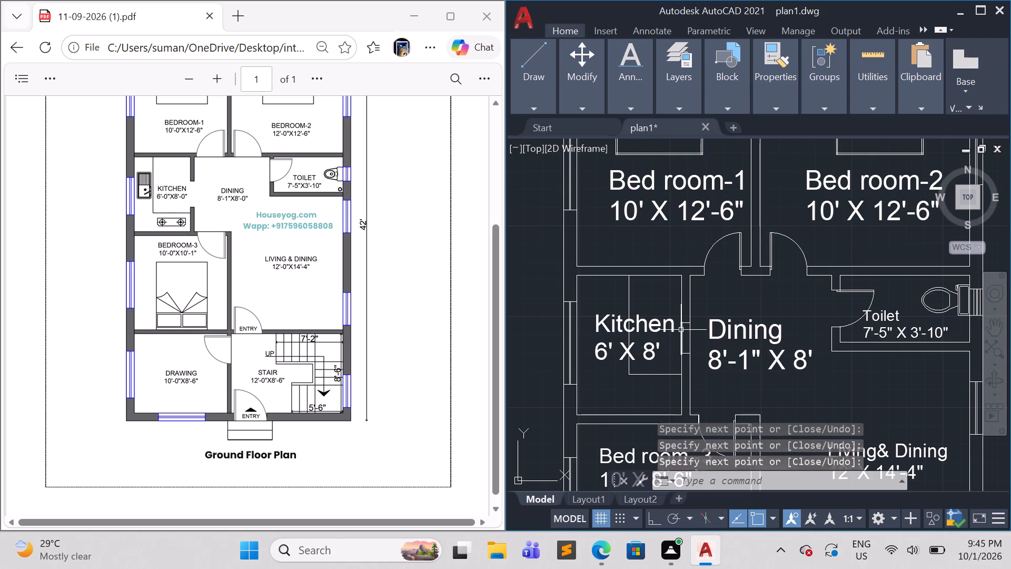
# Trim both wall faces between the two jamb lines to clear the opening between Kitchen and Dining.
pyautogui.write('tr')
pyautogui.press('Return')
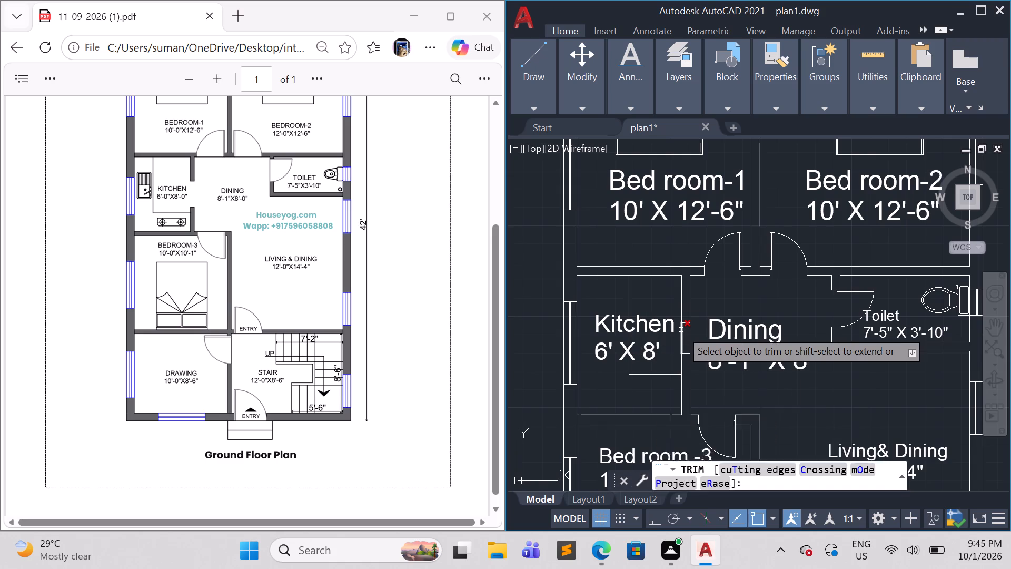
pyautogui.moveTo(676, 340); pyautogui.dragTo(694, 331)
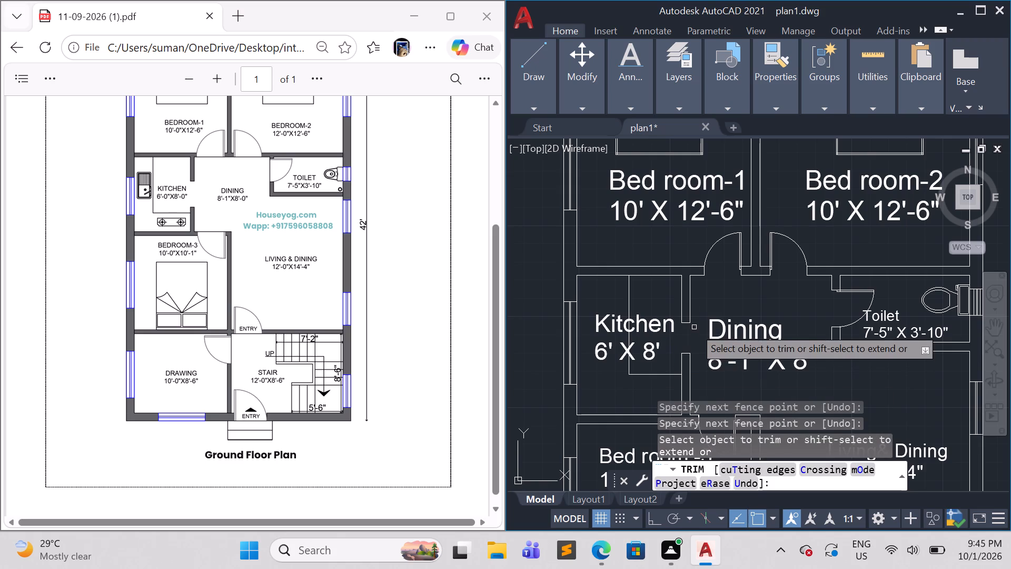
pyautogui.press('Escape')
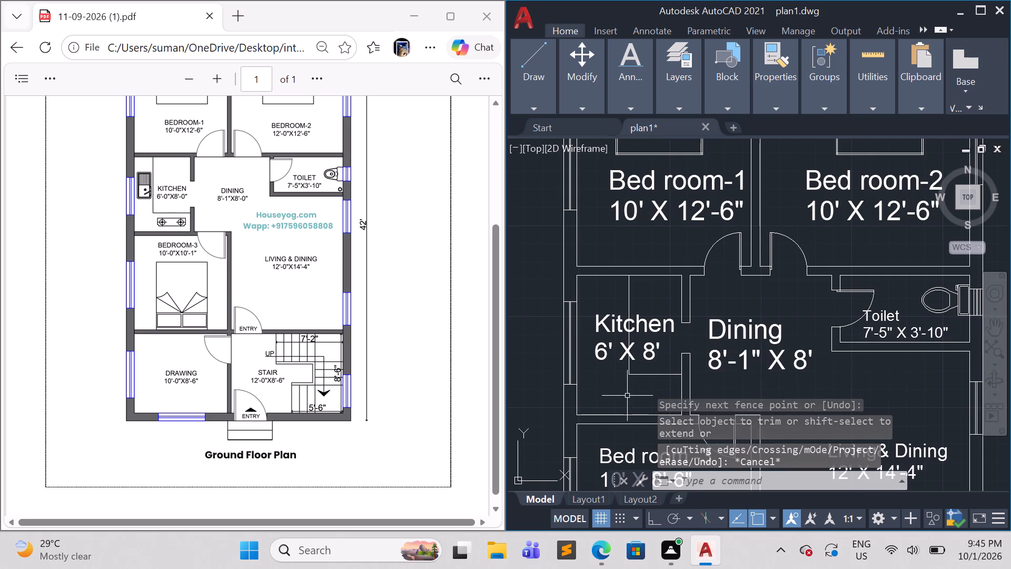
# Offset both kitchen counter edge lines 1", the horizontal one to the north and the vertical one to the east.
pyautogui.press('o')
pyautogui.press('Return')
pyautogui.write('1"')
pyautogui.press('Return')
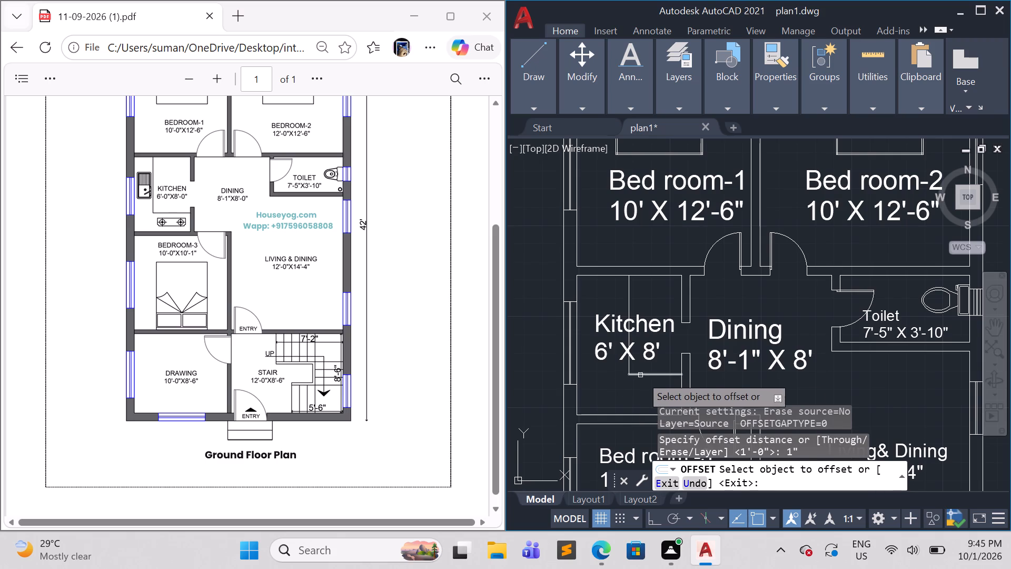
pyautogui.click(640, 375)
pyautogui.click(641, 362)
pyautogui.click(628, 366)
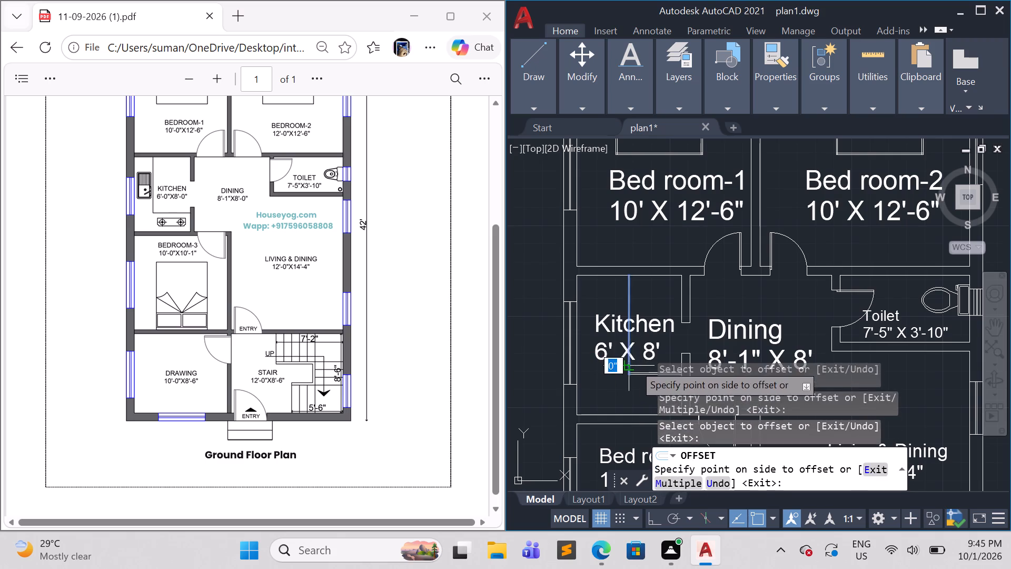
pyautogui.click(635, 362)
pyautogui.press('Escape')
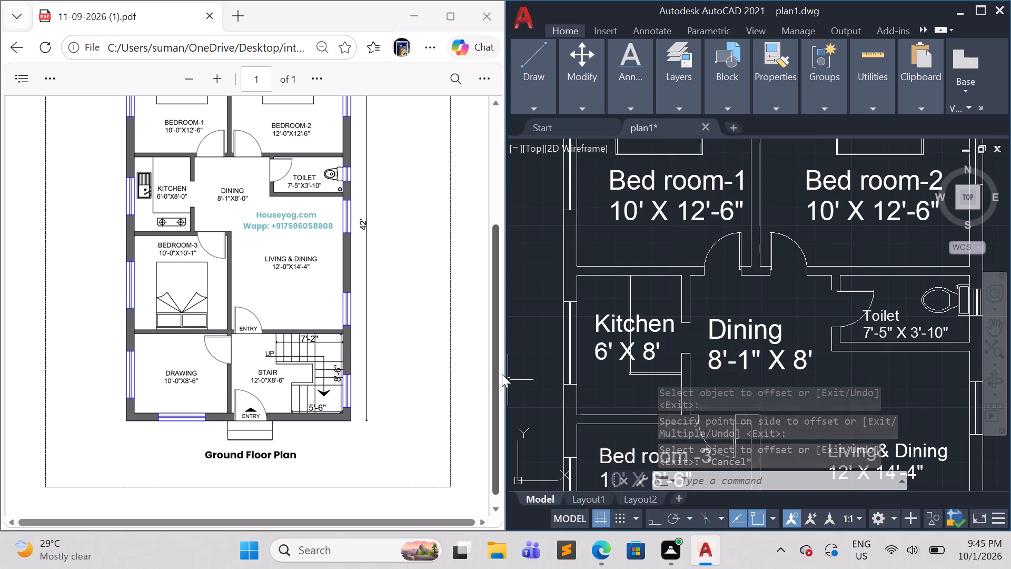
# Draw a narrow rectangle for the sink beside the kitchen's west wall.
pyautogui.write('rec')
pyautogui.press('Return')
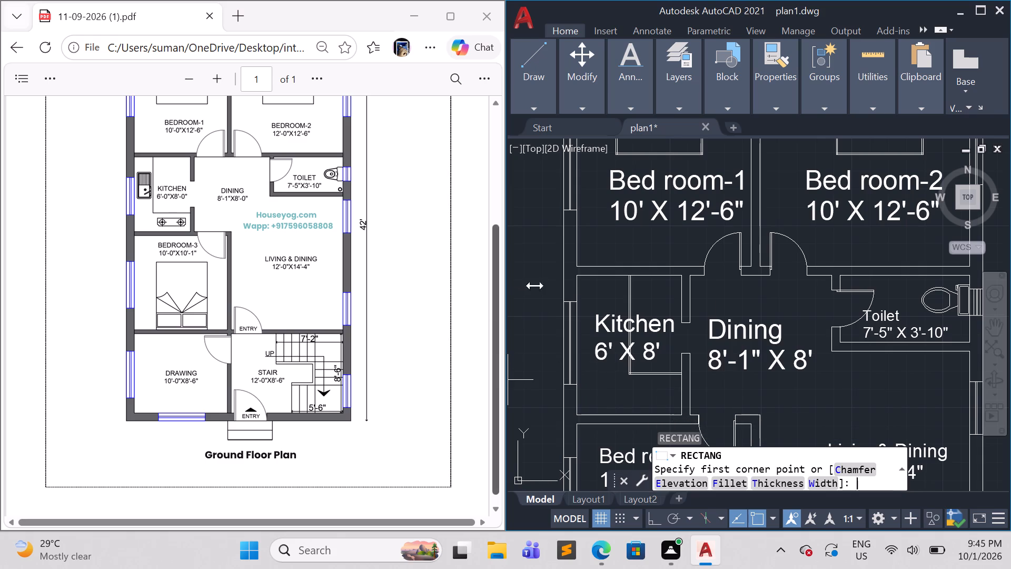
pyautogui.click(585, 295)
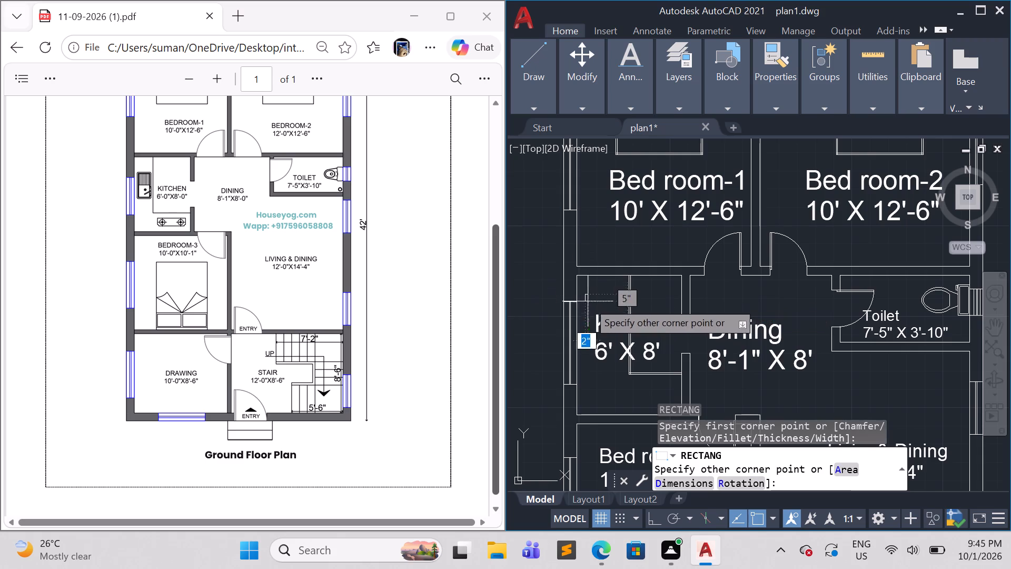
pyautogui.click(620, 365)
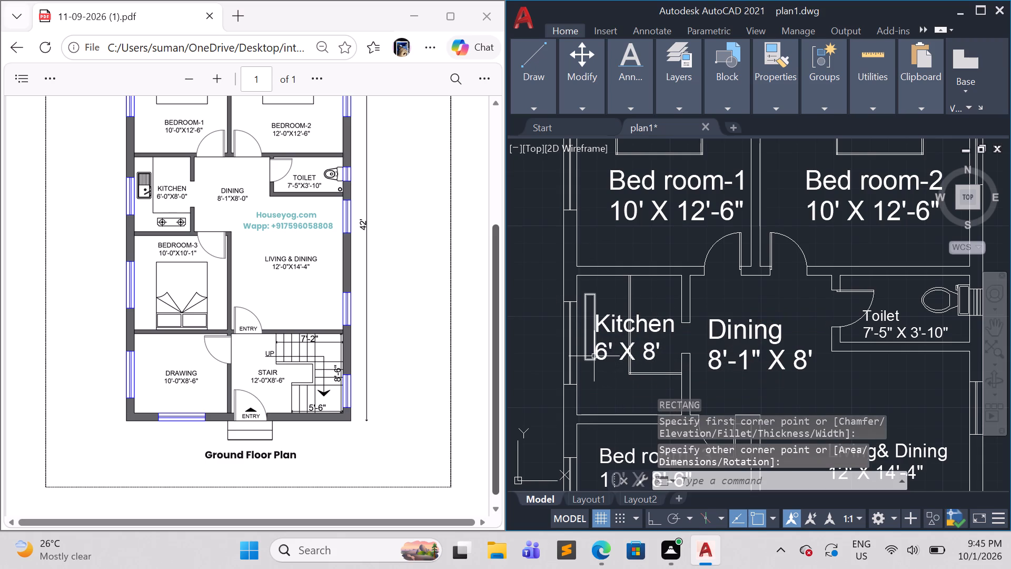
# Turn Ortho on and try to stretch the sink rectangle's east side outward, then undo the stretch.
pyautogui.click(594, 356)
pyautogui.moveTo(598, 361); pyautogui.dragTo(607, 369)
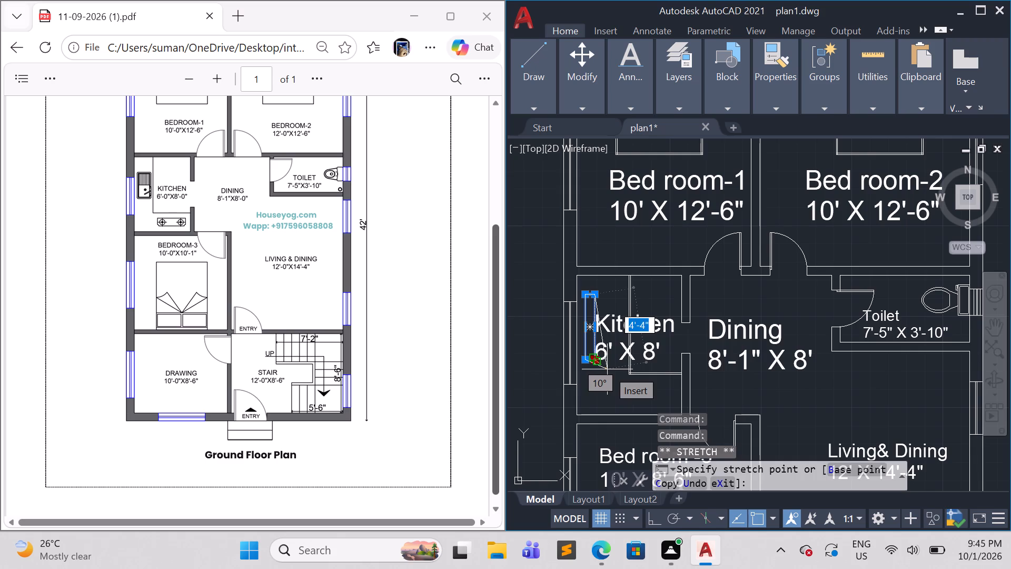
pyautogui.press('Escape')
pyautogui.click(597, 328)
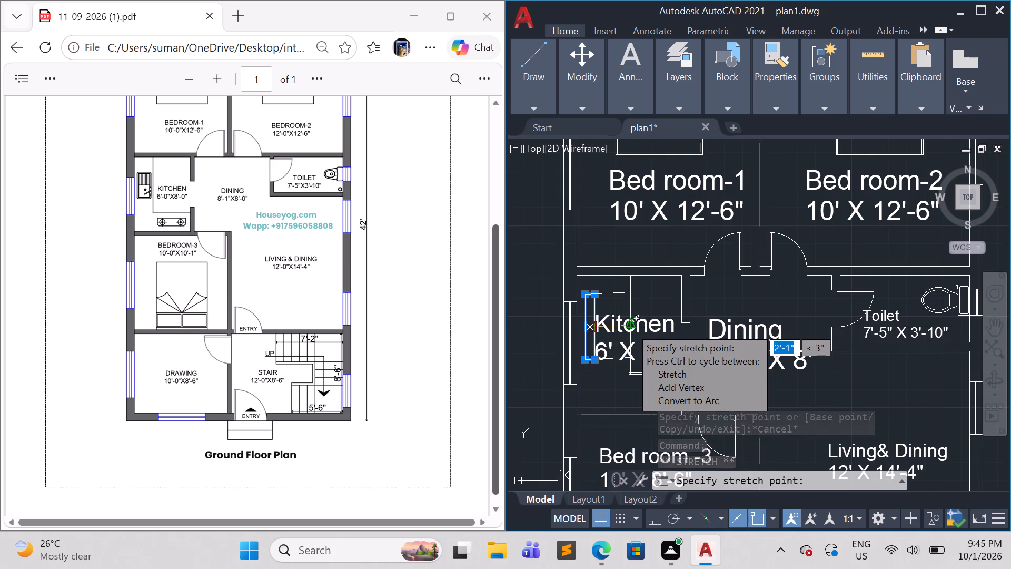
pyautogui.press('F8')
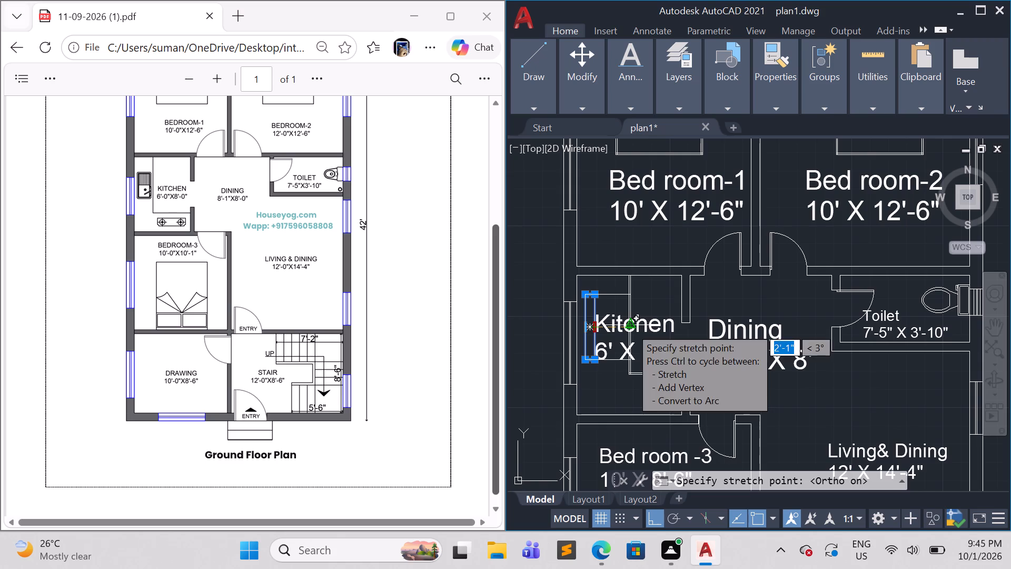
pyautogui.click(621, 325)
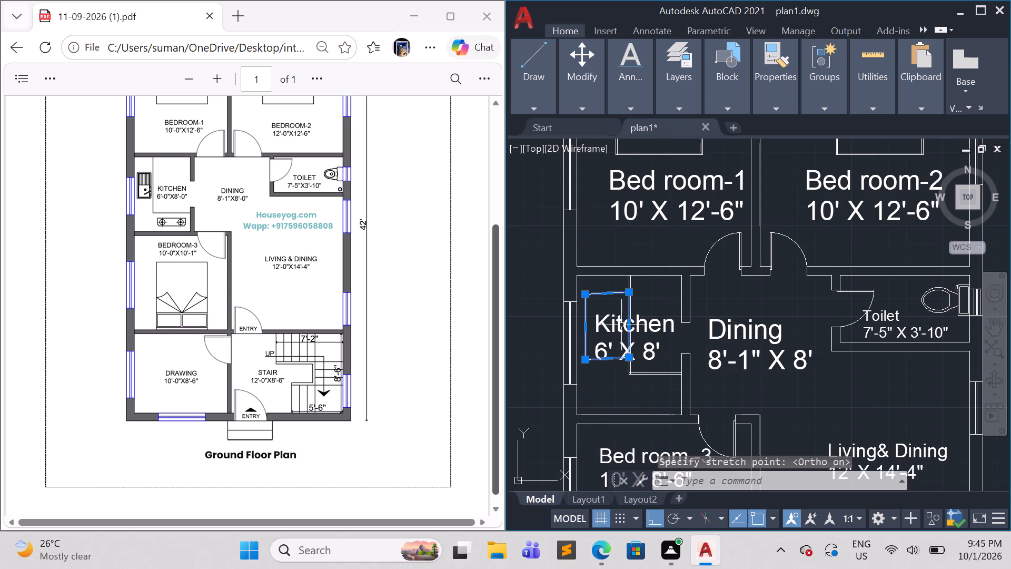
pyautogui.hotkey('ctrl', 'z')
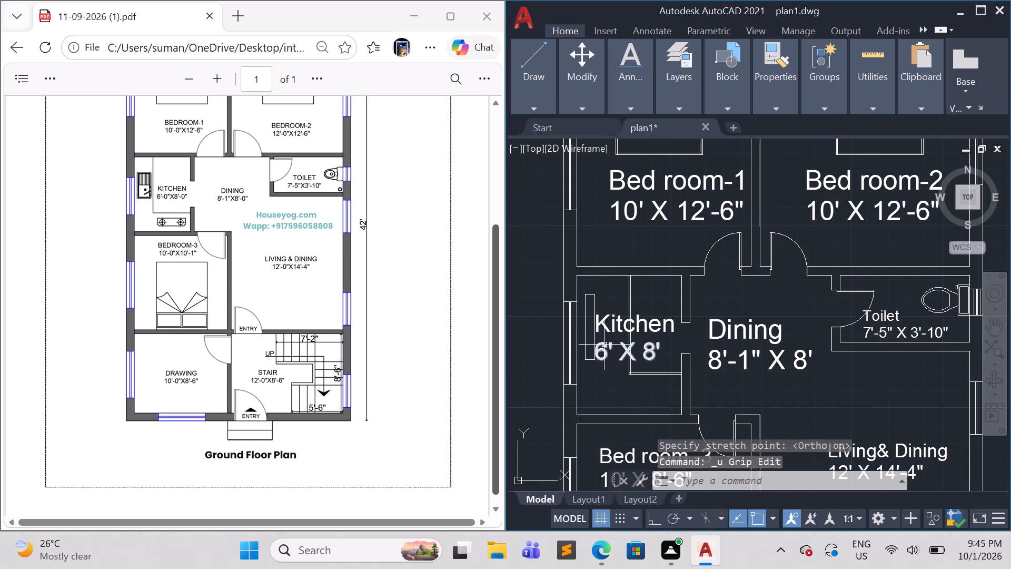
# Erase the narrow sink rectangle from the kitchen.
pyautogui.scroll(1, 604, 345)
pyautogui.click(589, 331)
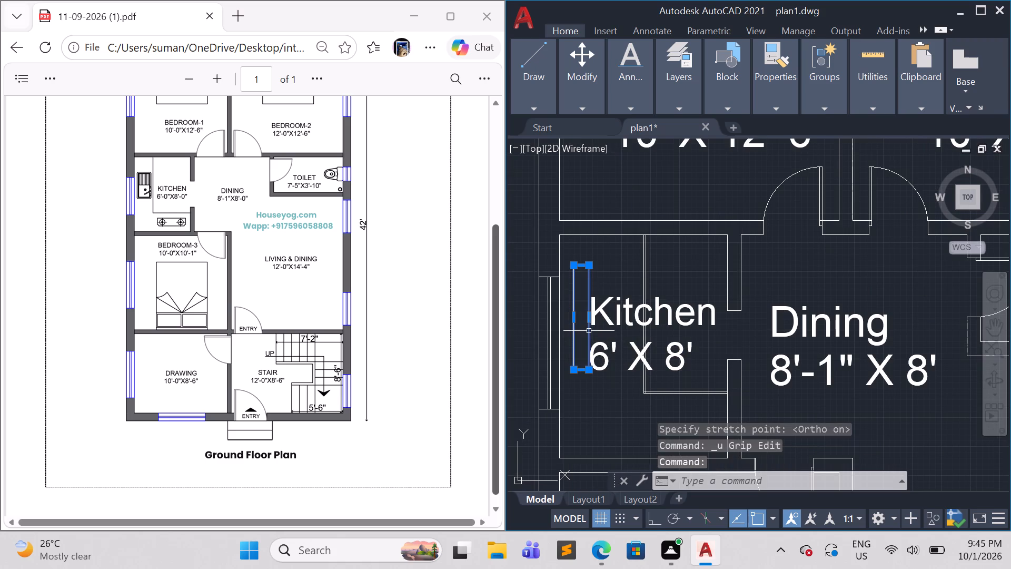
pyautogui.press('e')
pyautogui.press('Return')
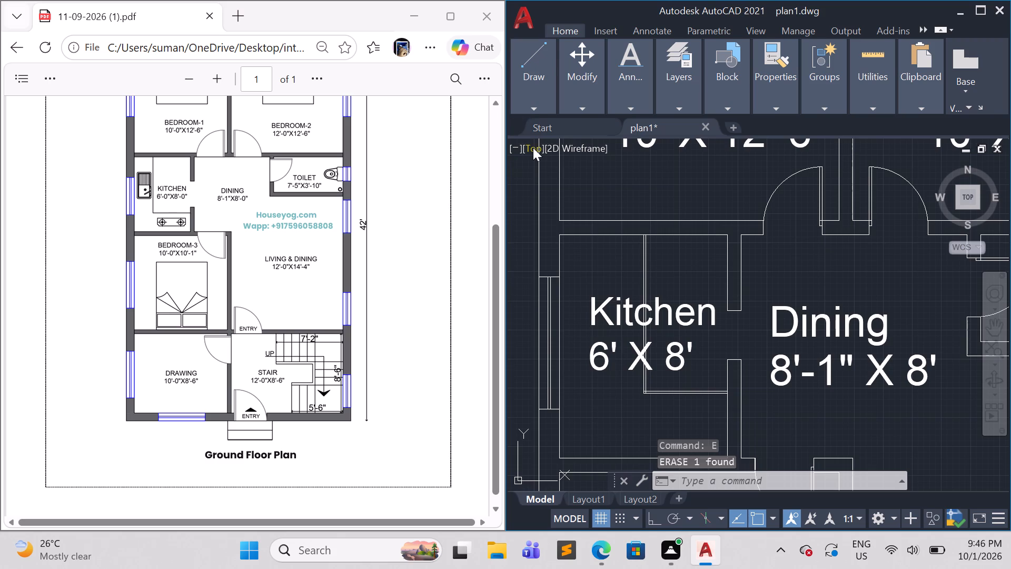
# Draw a new narrow sink rectangle beside the kitchen's west wall, next to the window.
pyautogui.write('rec')
pyautogui.press('Return')
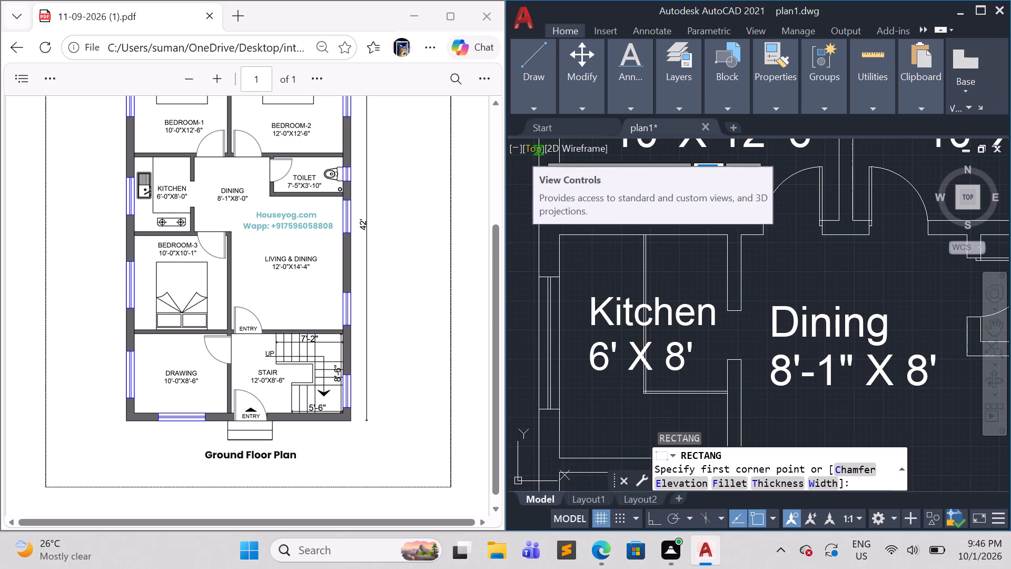
pyautogui.click(573, 269)
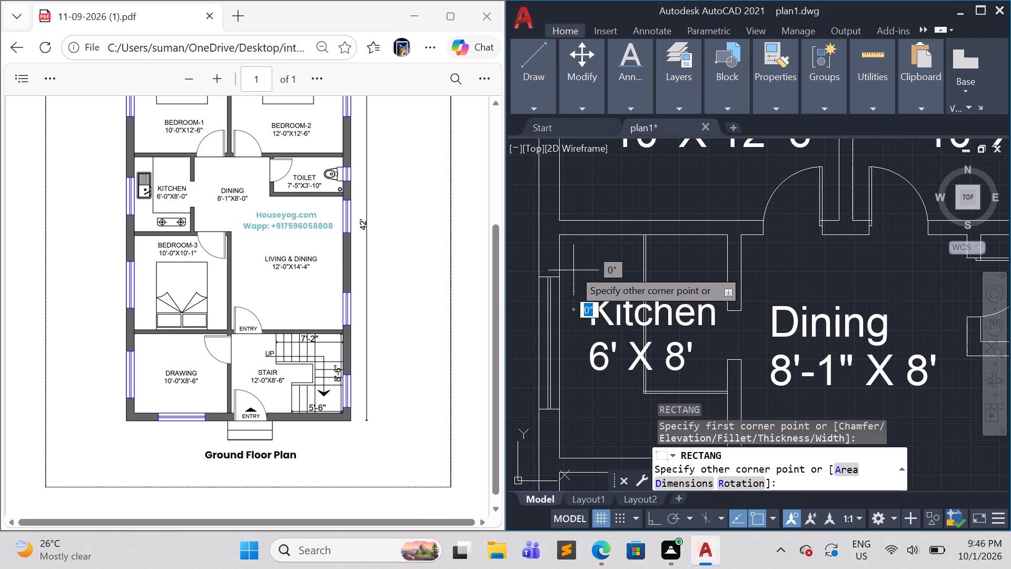
pyautogui.click(623, 382)
# Stretch the sink rectangle's east side eastward until the rectangle is about 1'-9" wide.
pyautogui.click(586, 369)
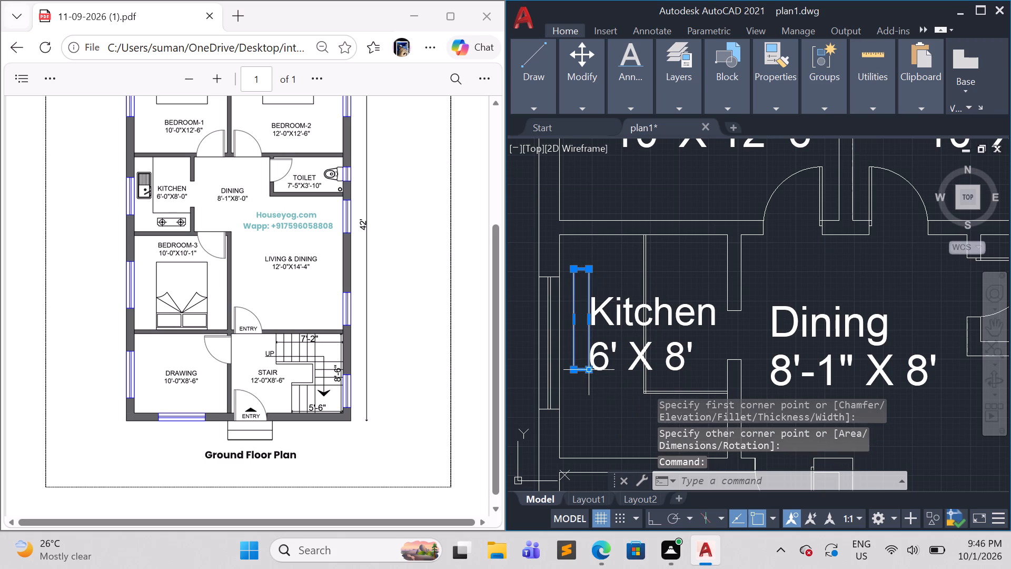
pyautogui.click(588, 321)
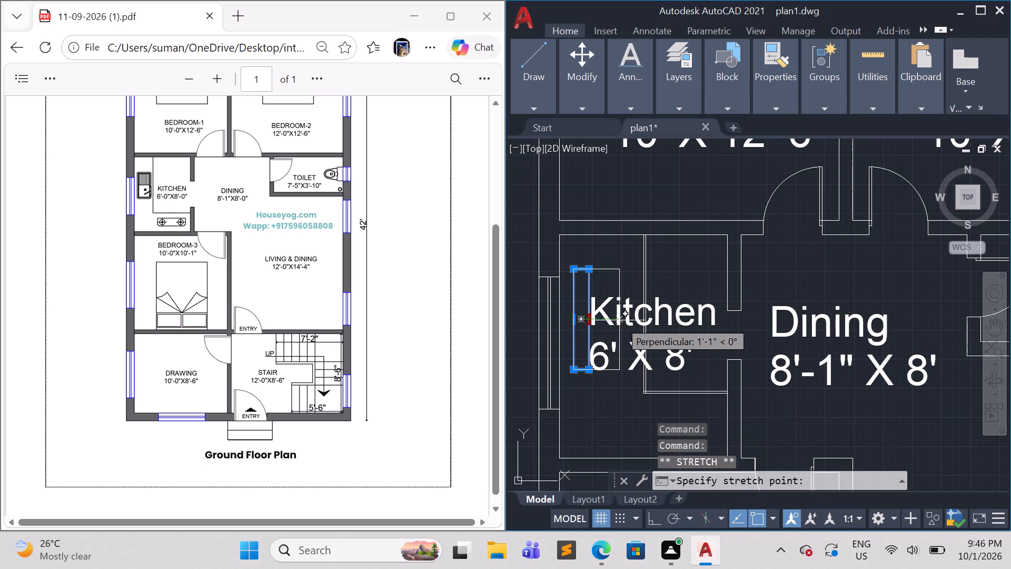
pyautogui.click(622, 323)
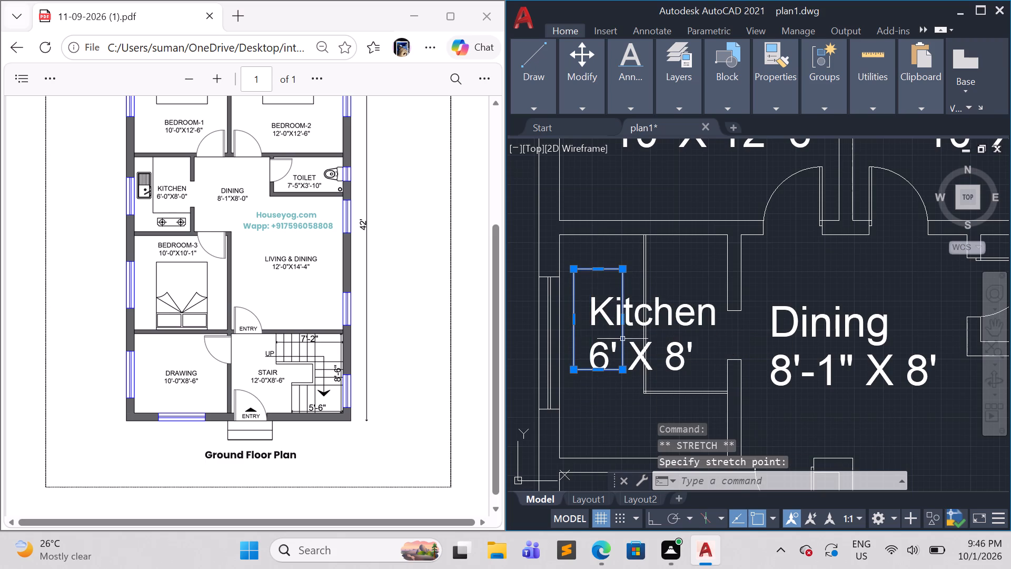
pyautogui.press('Escape')
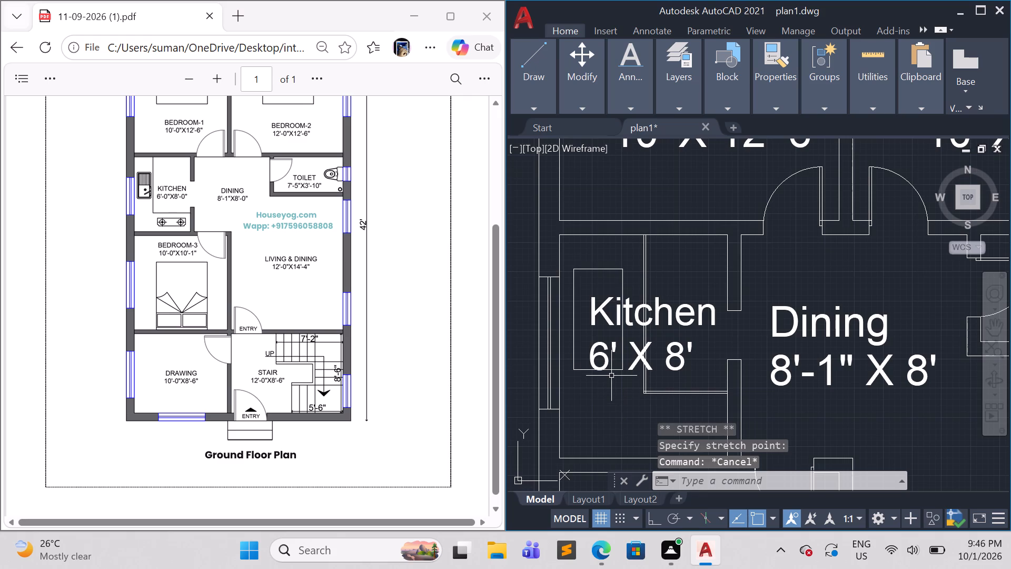
# Offset the sink rectangle 3" inward to form the inner basin outline.
pyautogui.click(614, 368)
pyautogui.press('o')
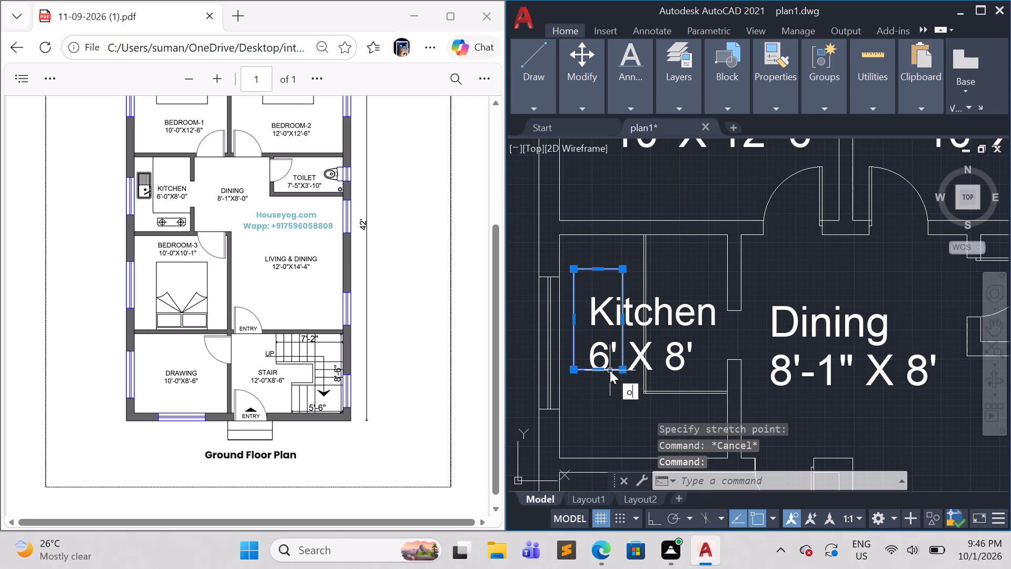
pyautogui.press('Return')
pyautogui.write('3"')
pyautogui.press('Return')
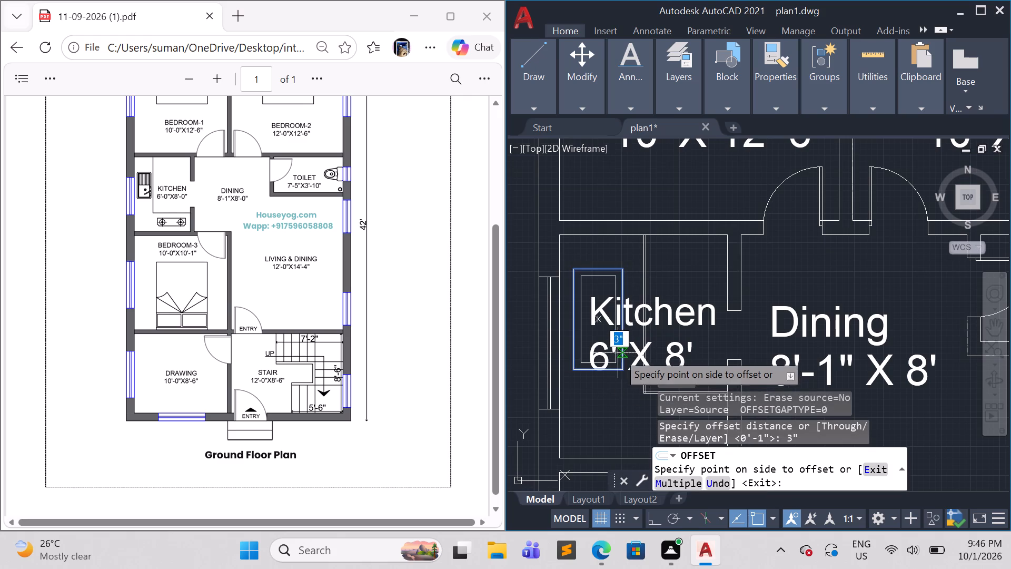
pyautogui.click(616, 351)
pyautogui.press('Escape')
pyautogui.press('Escape')
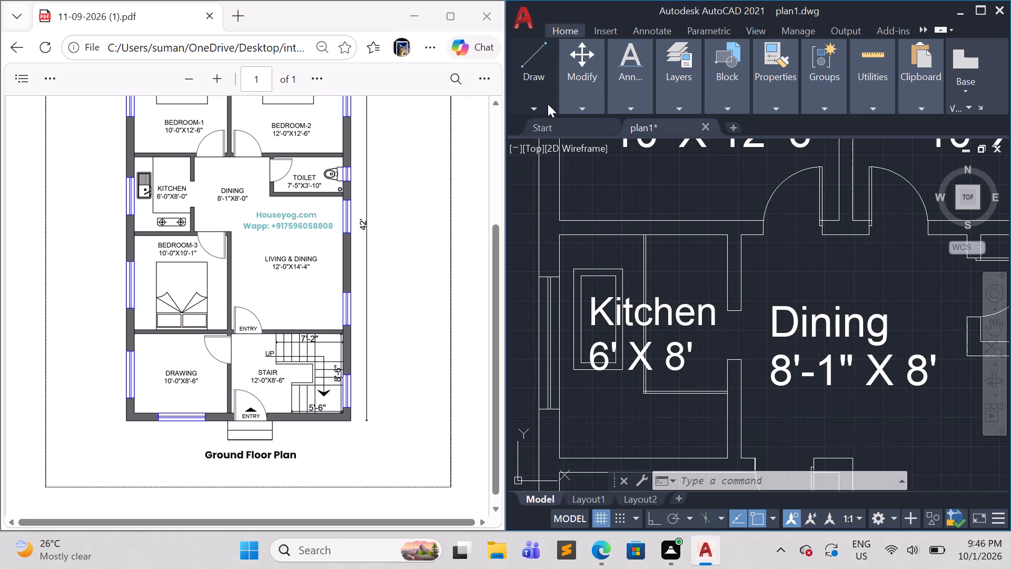
# Draw a dividing line across the middle of the inner basin and two vertical lines inset from the sides of its south half.
pyautogui.click(534, 106)
pyautogui.click(527, 128)
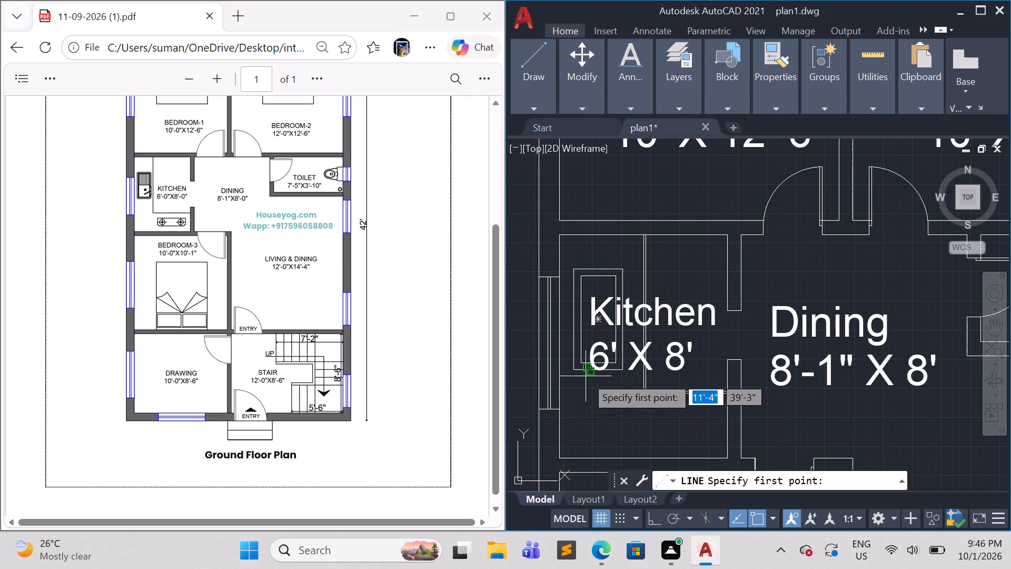
pyautogui.click(584, 318)
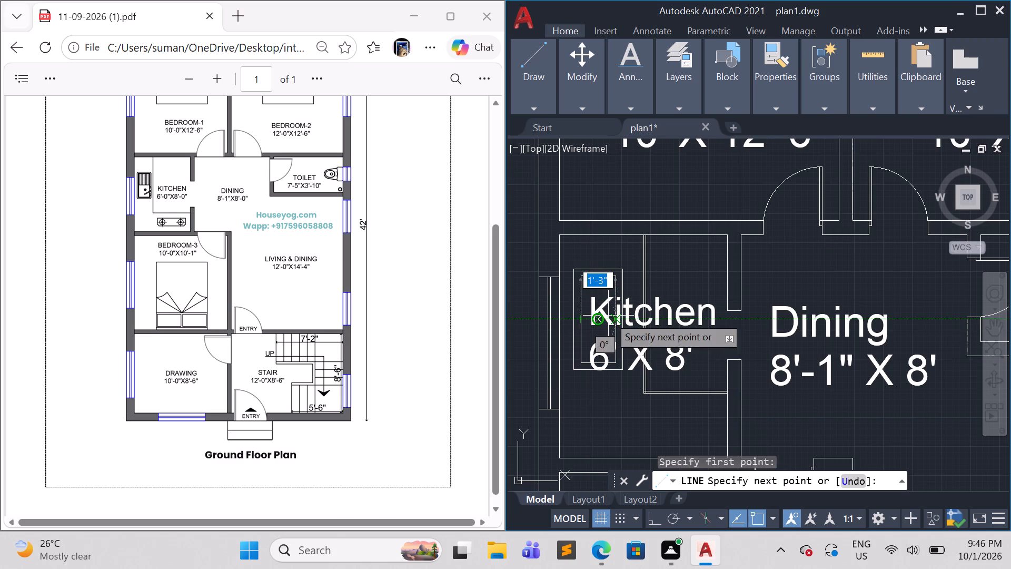
pyautogui.click(608, 316)
pyautogui.click(614, 358)
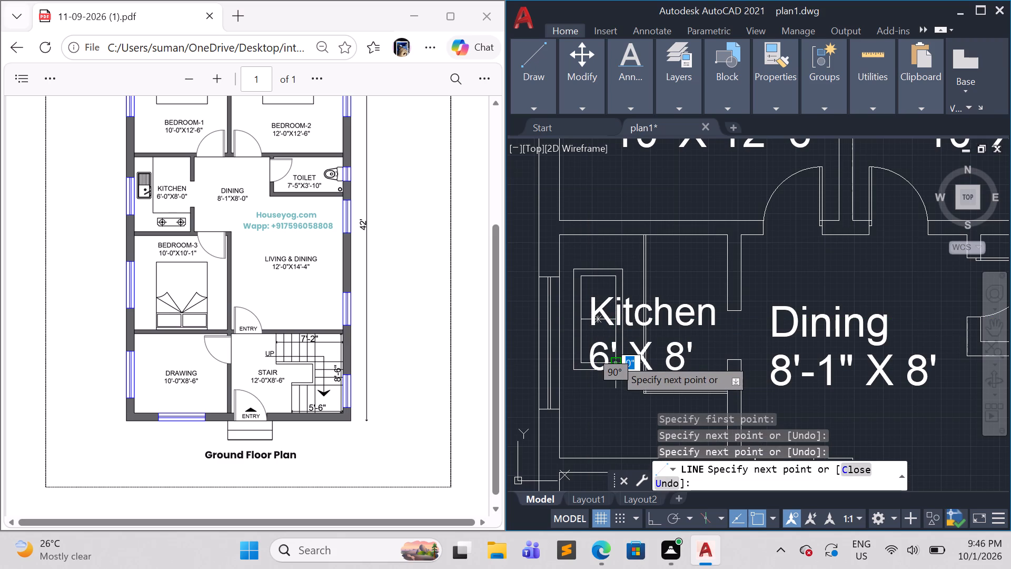
pyautogui.scroll(2, 606, 365)
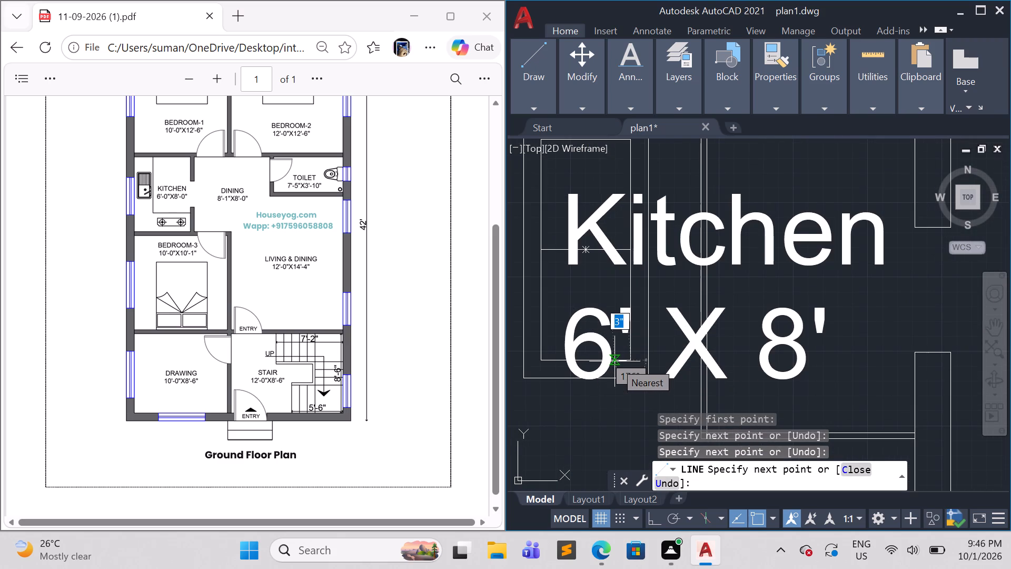
pyautogui.click(614, 361)
pyautogui.click(616, 252)
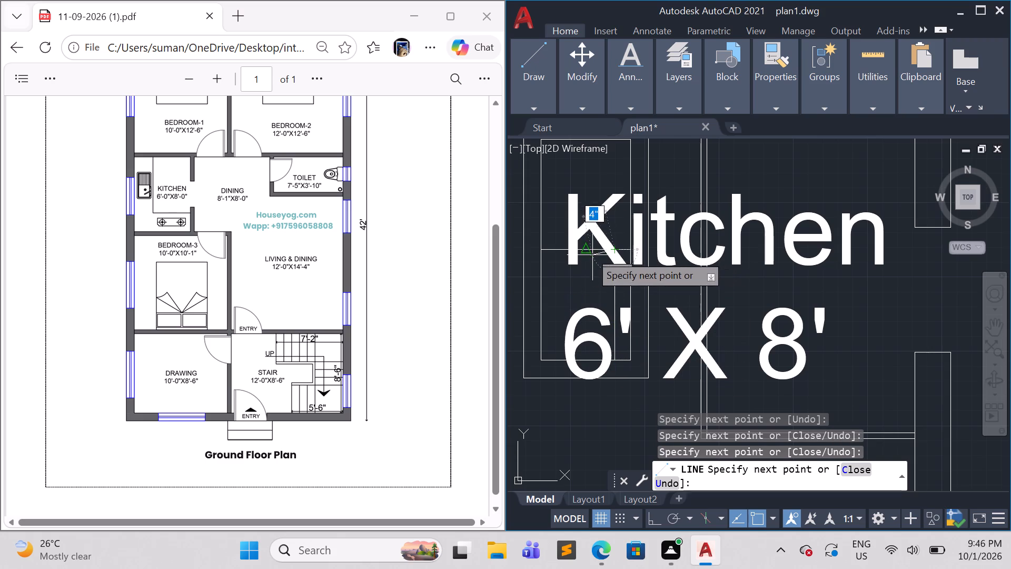
pyautogui.click(559, 251)
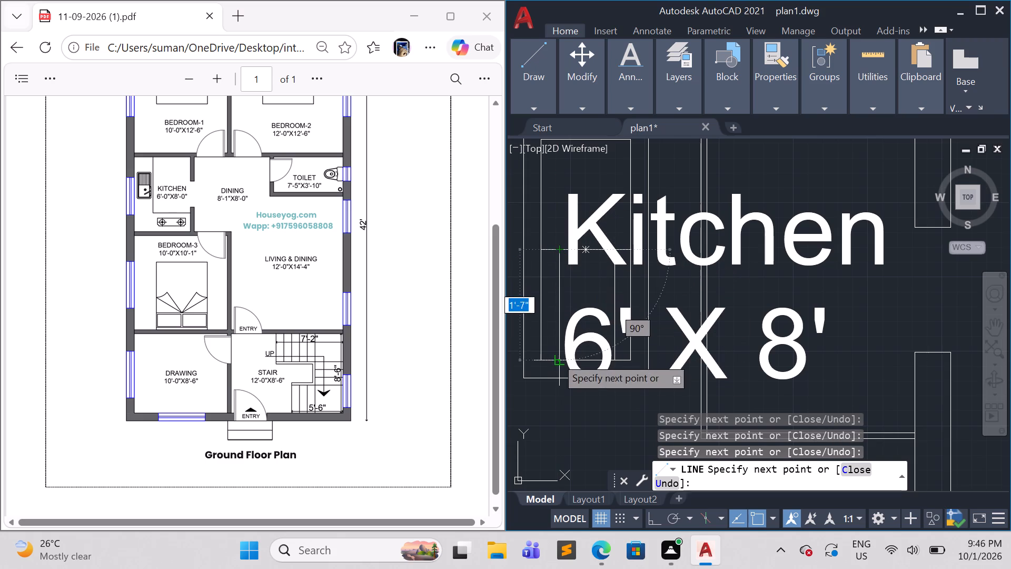
pyautogui.click(556, 357)
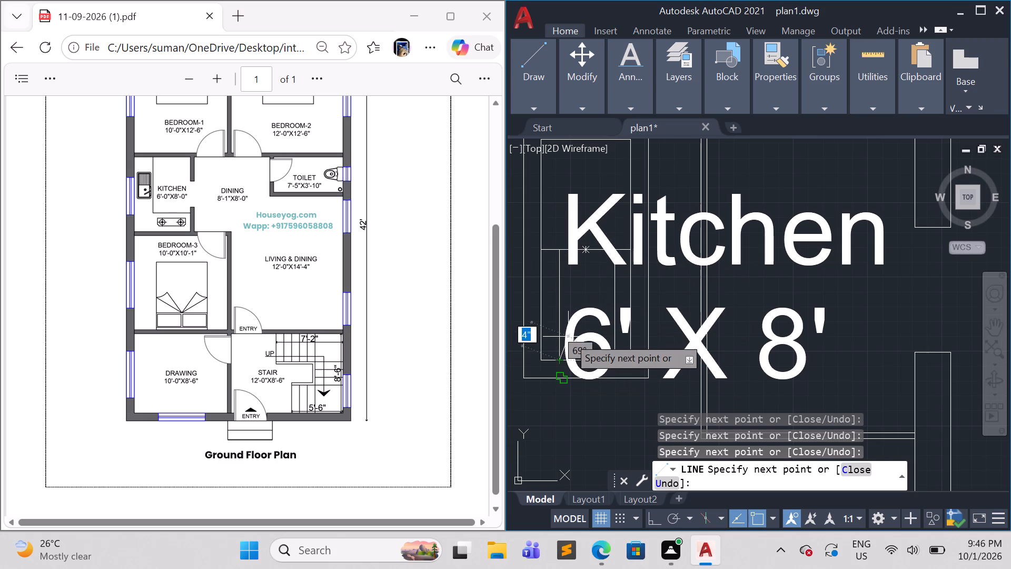
pyautogui.press('Escape')
# Draw six evenly spaced vertical drainboard lines in the north half of the sink's inner basin, with Ortho on.
pyautogui.scroll(-1, 585, 308)
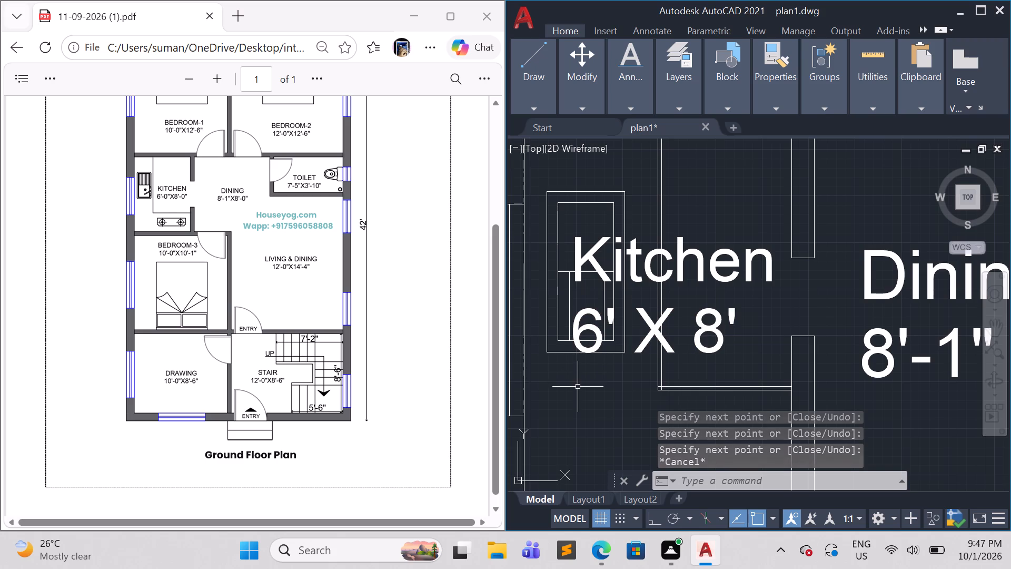
pyautogui.moveTo(579, 391); pyautogui.dragTo(593, 419, button='middle')
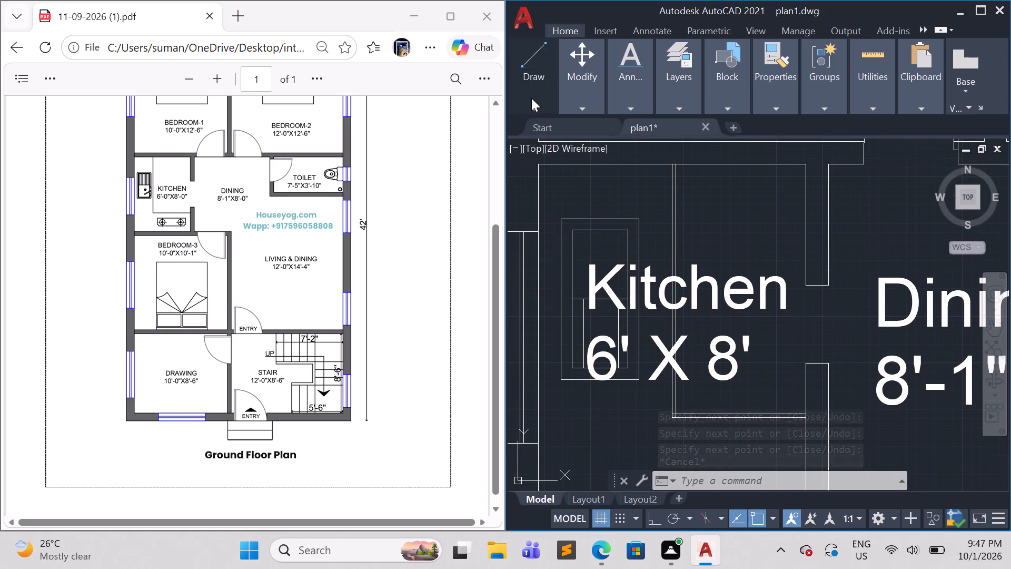
pyautogui.press('space')
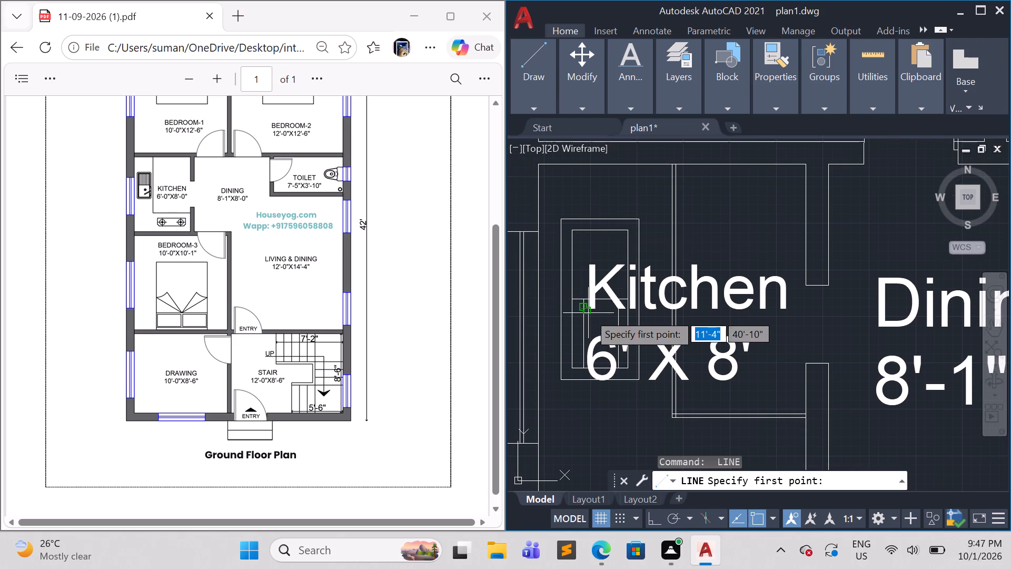
pyautogui.scroll(1, 582, 299)
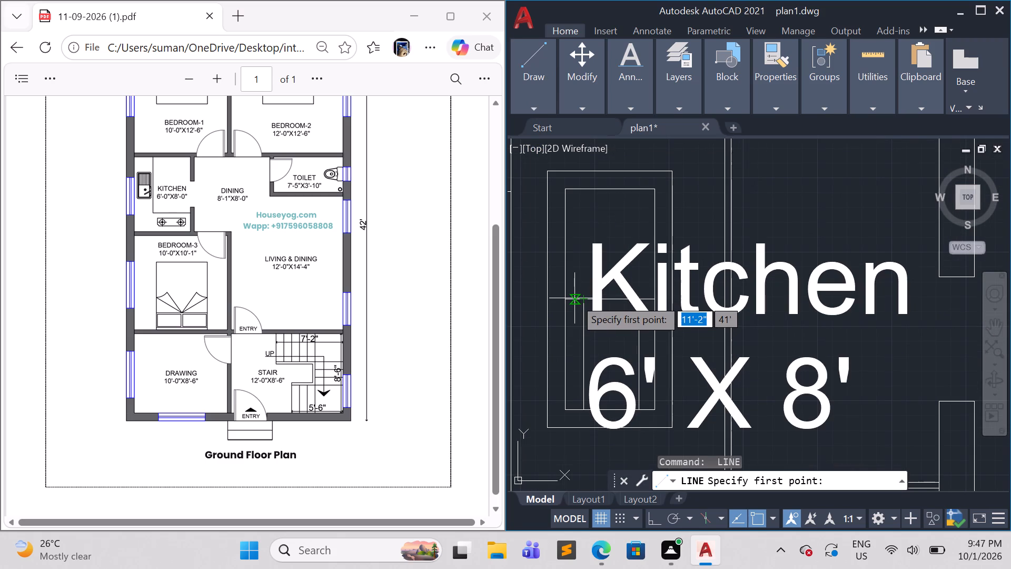
pyautogui.click(574, 298)
pyautogui.click(571, 189)
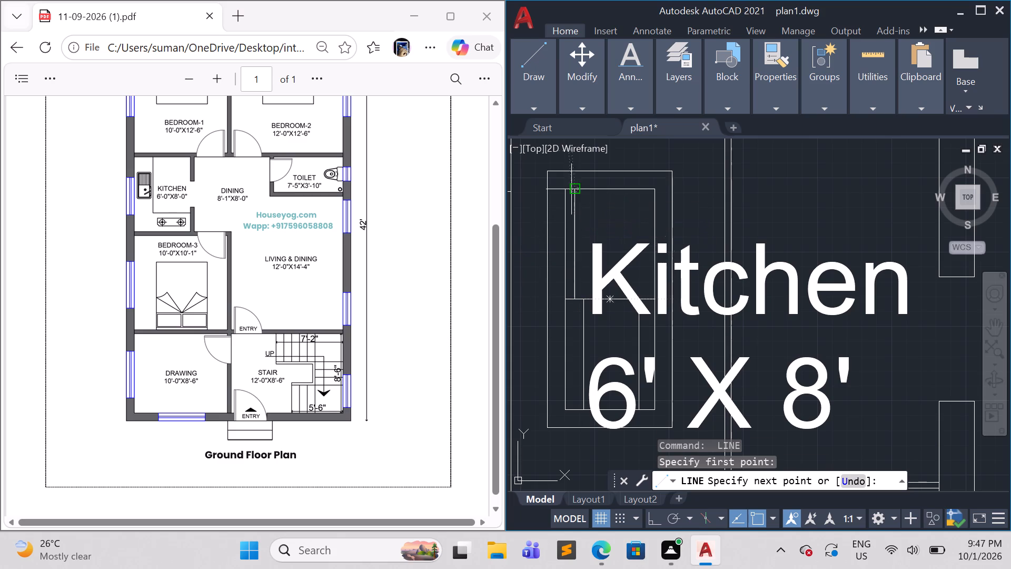
pyautogui.click(585, 190)
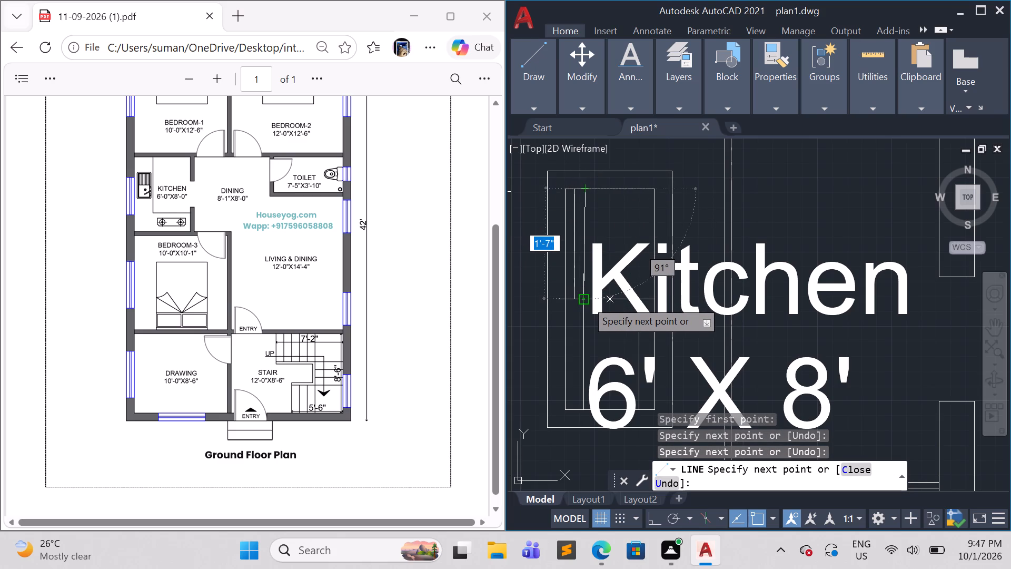
pyautogui.press('F8')
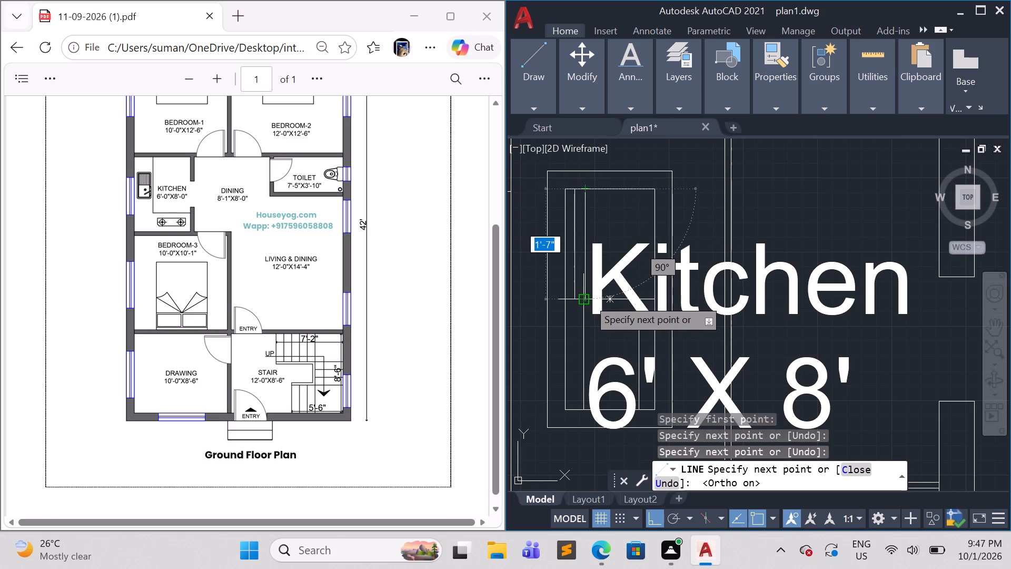
pyautogui.click(588, 298)
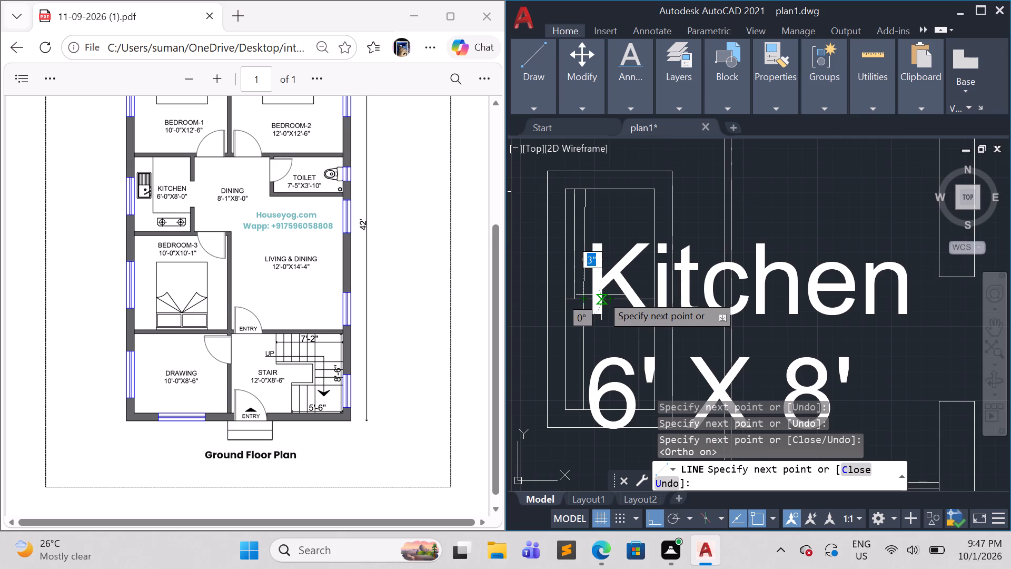
pyautogui.hotkey('ctrl', 'z')
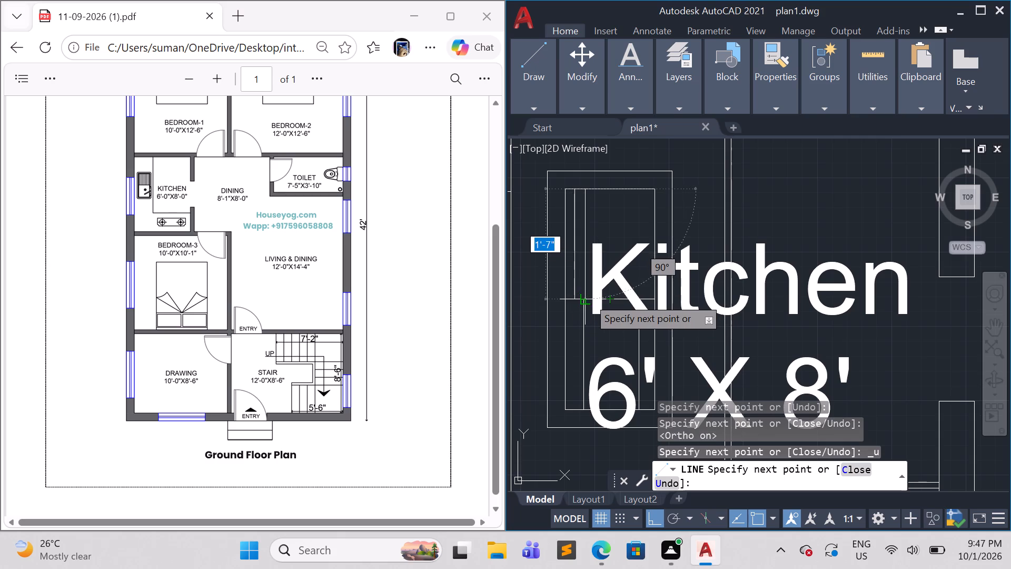
pyautogui.click(588, 297)
pyautogui.click(596, 297)
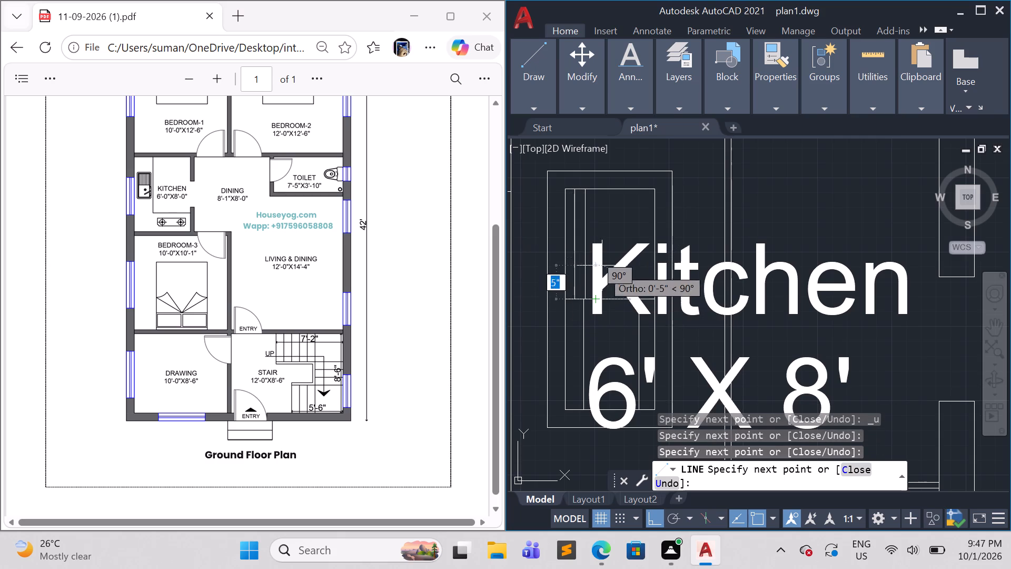
pyautogui.click(591, 190)
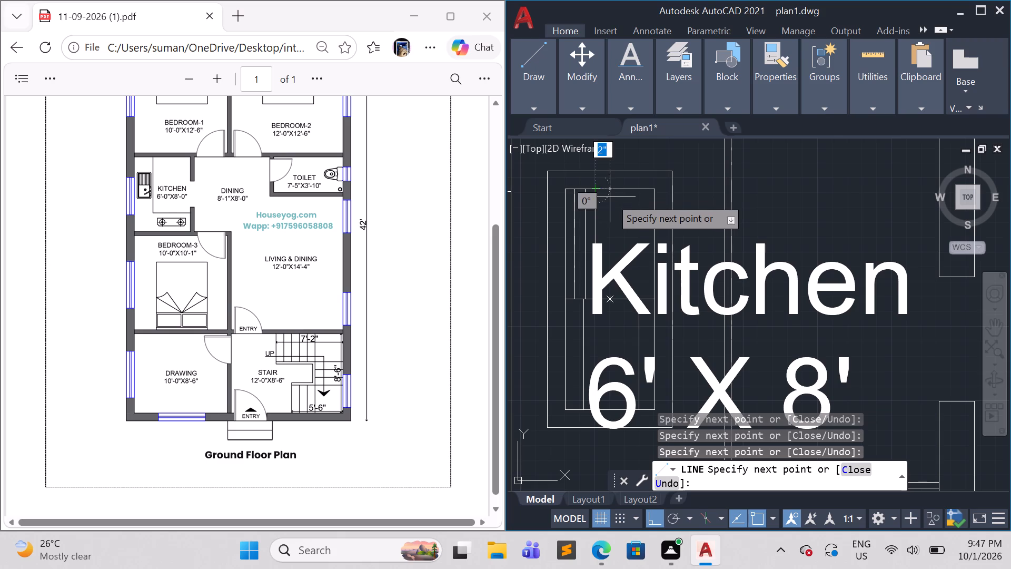
pyautogui.click(609, 192)
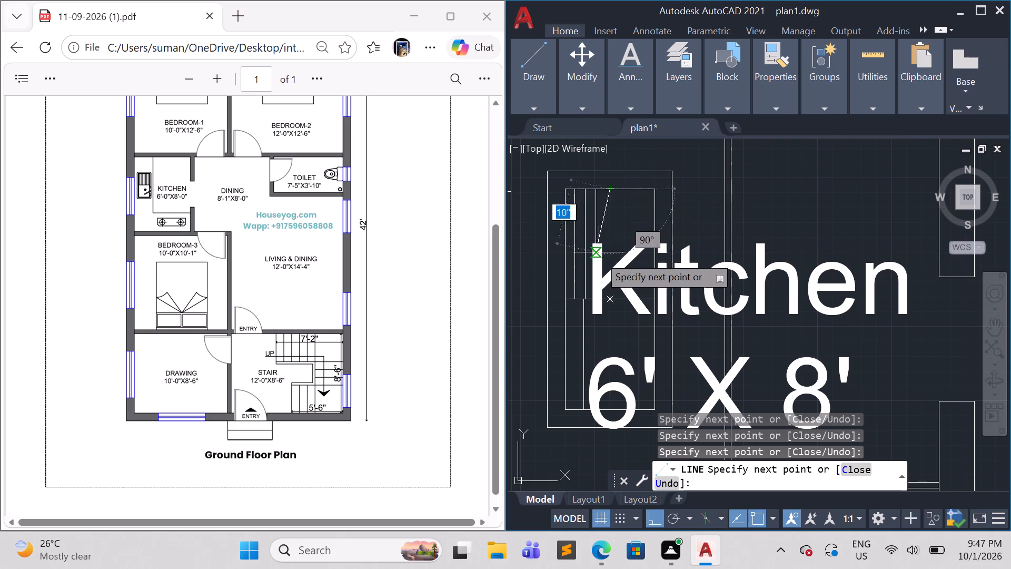
pyautogui.click(608, 302)
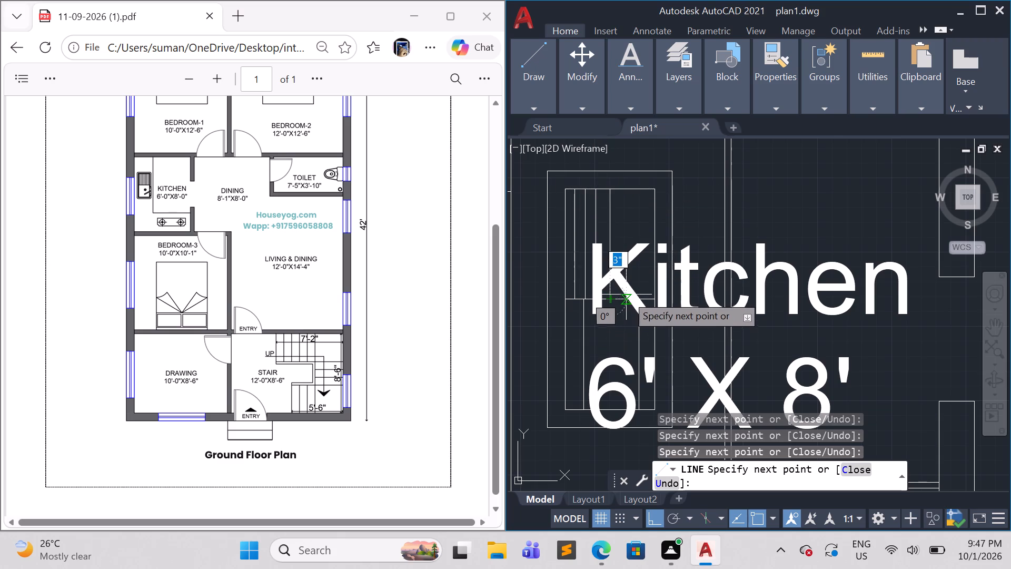
pyautogui.click(625, 298)
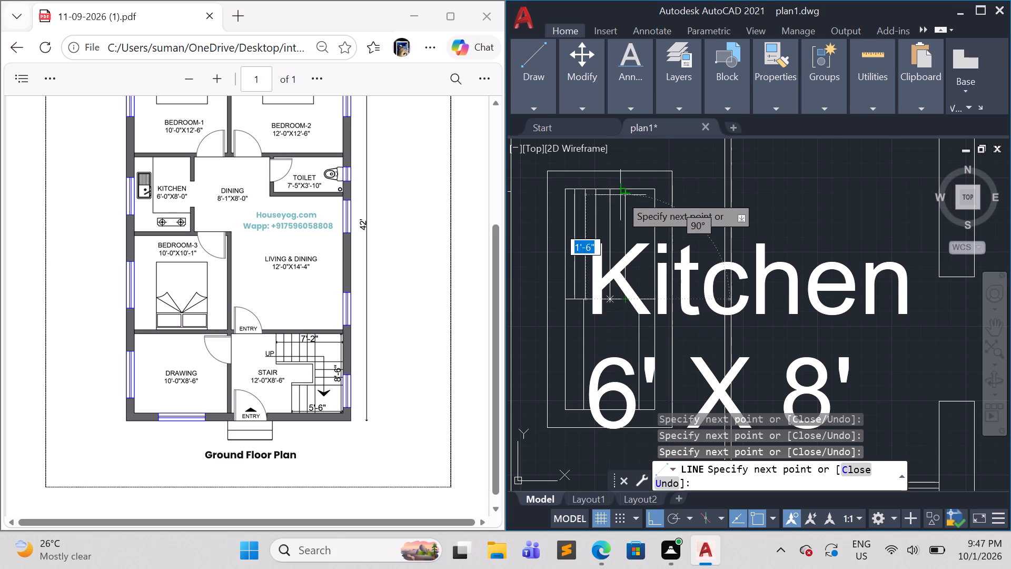
pyautogui.click(620, 188)
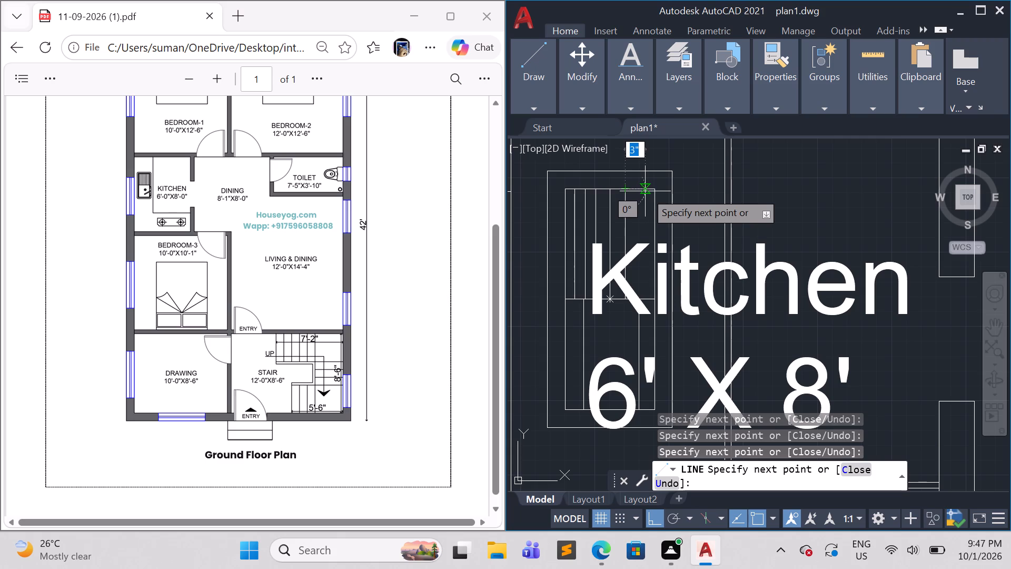
pyautogui.click(641, 188)
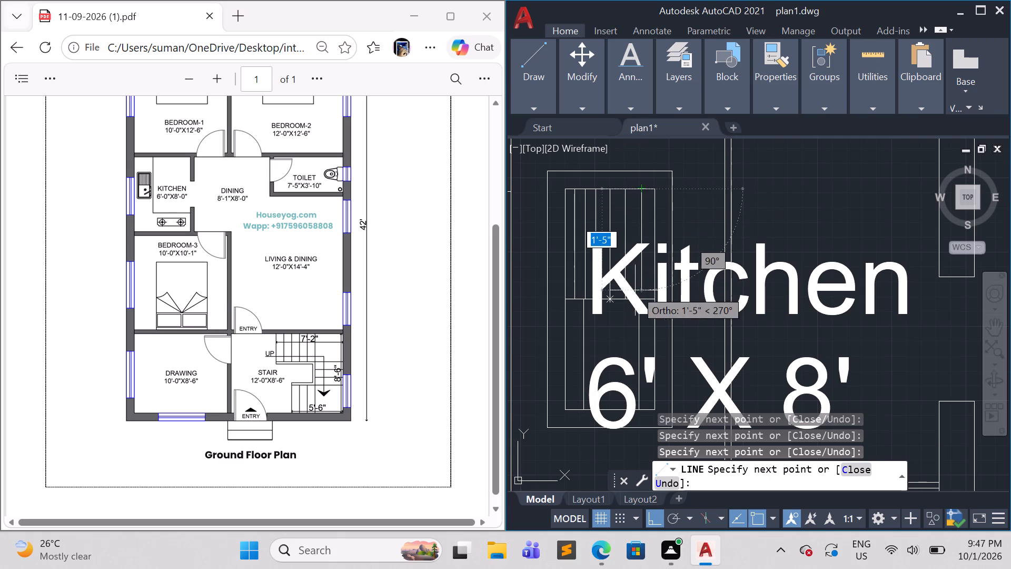
pyautogui.click(635, 297)
pyautogui.press('Escape')
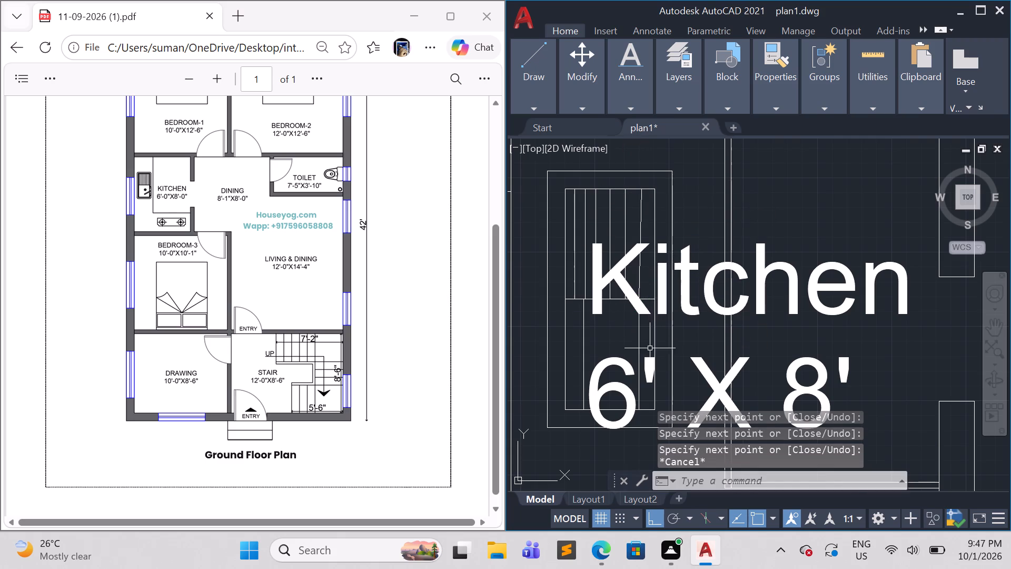
# Draw a stove rectangle about 3'-8" by 1'-6" between the kitchen's south wall and the counter edge.
pyautogui.scroll(-2, 652, 370)
pyautogui.moveTo(630, 420); pyautogui.dragTo(592, 326, button='middle')
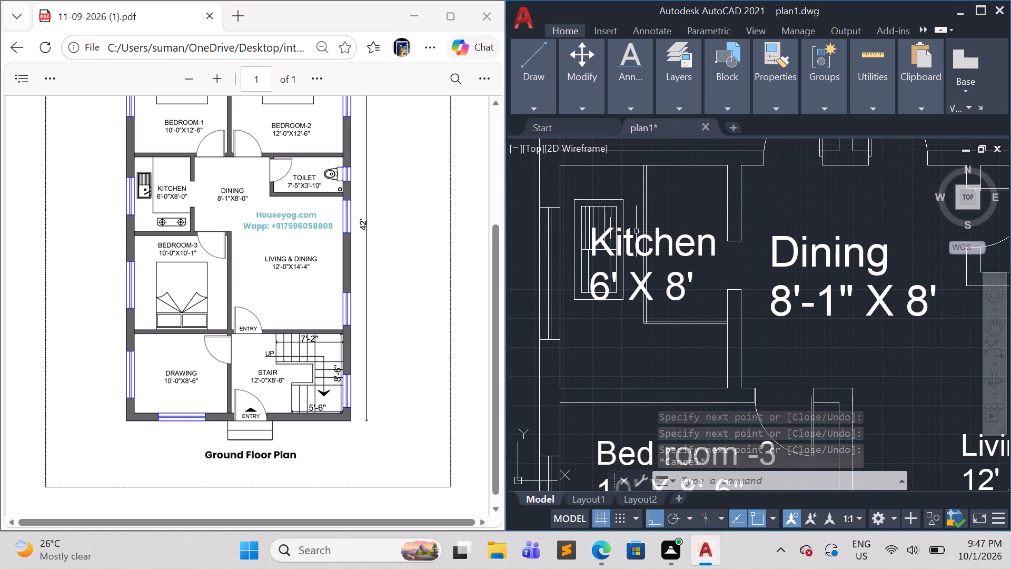
pyautogui.click(531, 108)
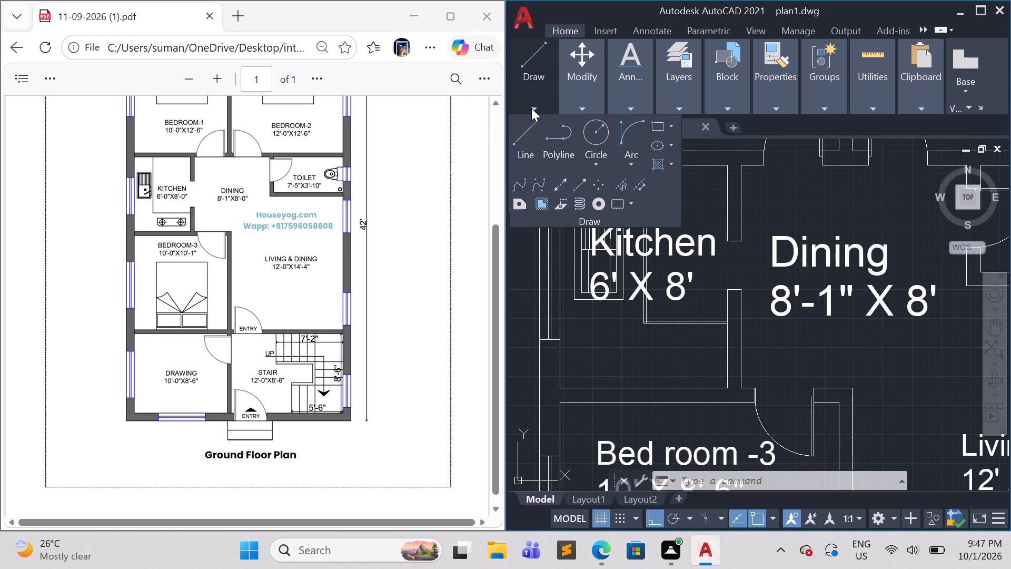
pyautogui.click(653, 126)
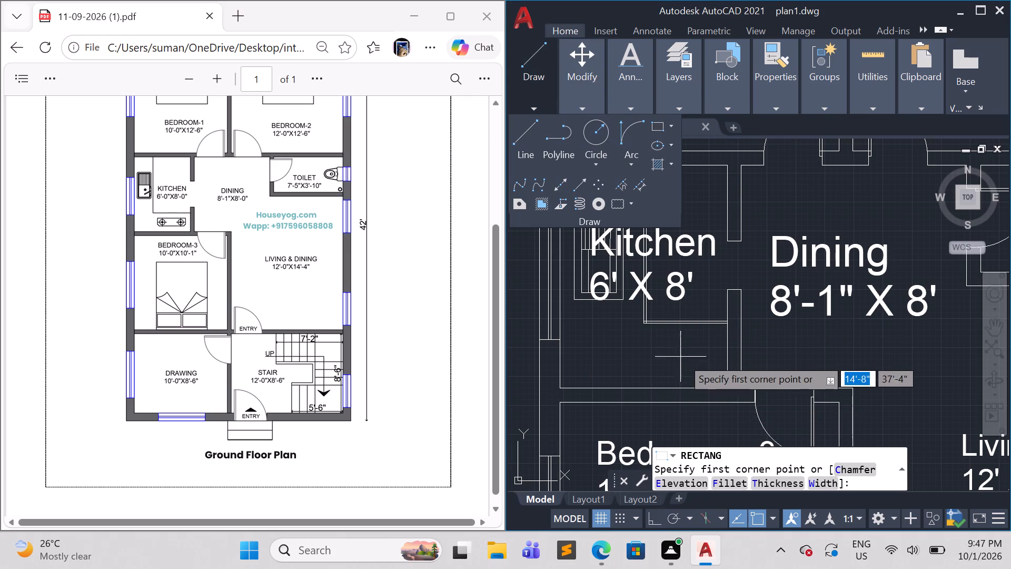
pyautogui.scroll(1, 705, 377)
pyautogui.click(715, 379)
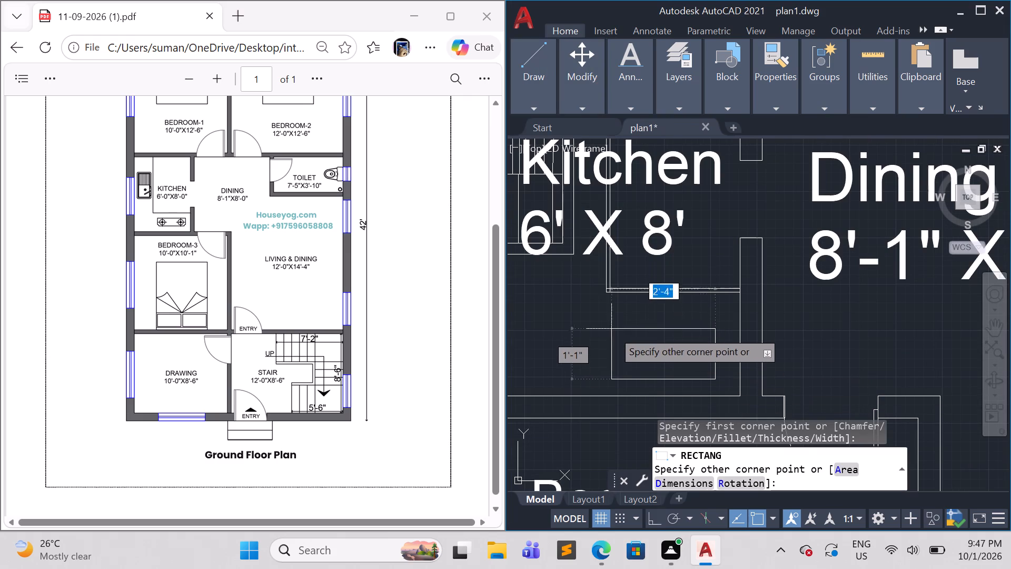
pyautogui.scroll(-2, 574, 323)
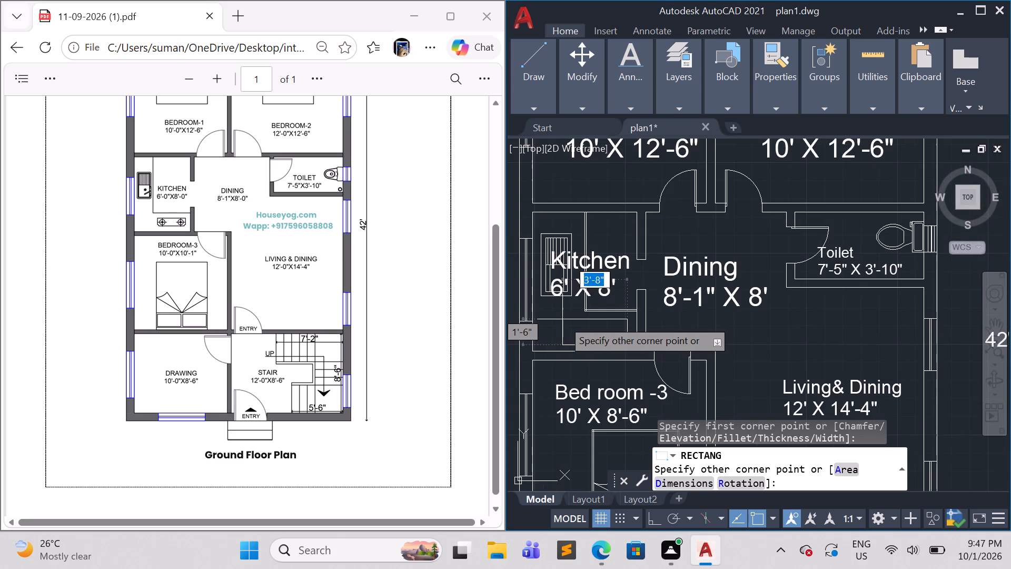
pyautogui.click(562, 319)
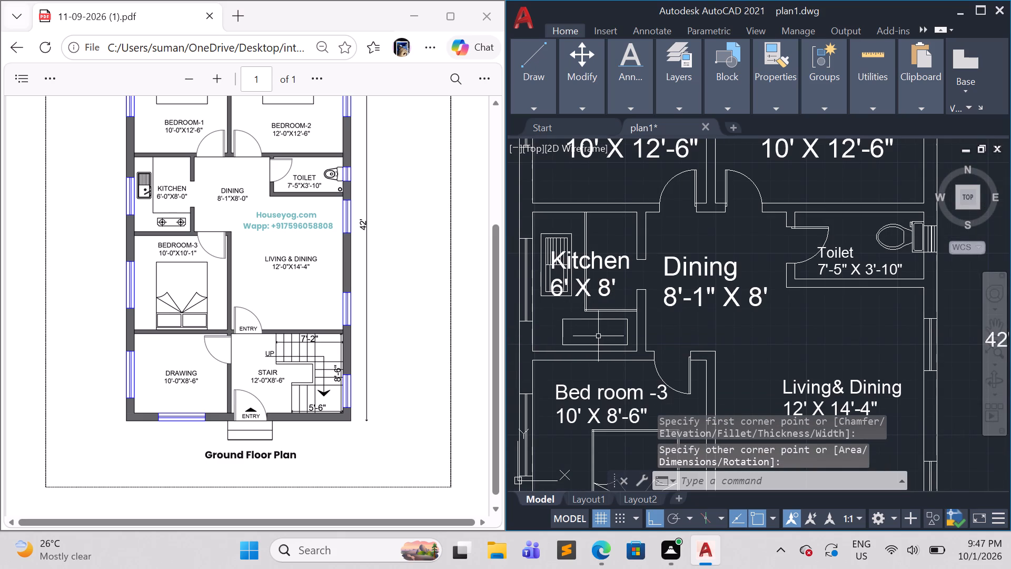
# Draw two burner circles of about 6" radius side by side inside the kitchen stove rectangle.
pyautogui.scroll(1, 570, 351)
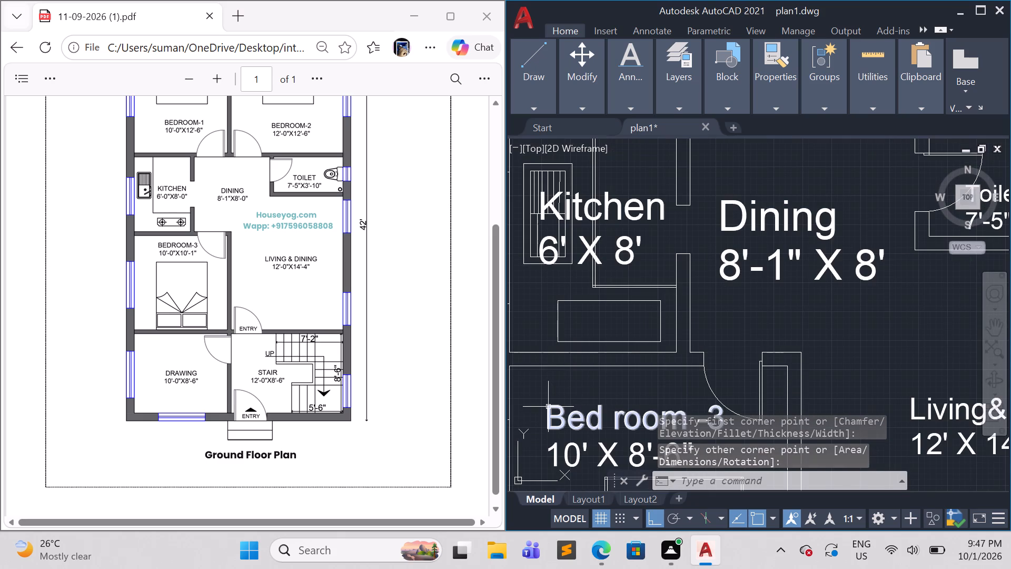
pyautogui.click(538, 107)
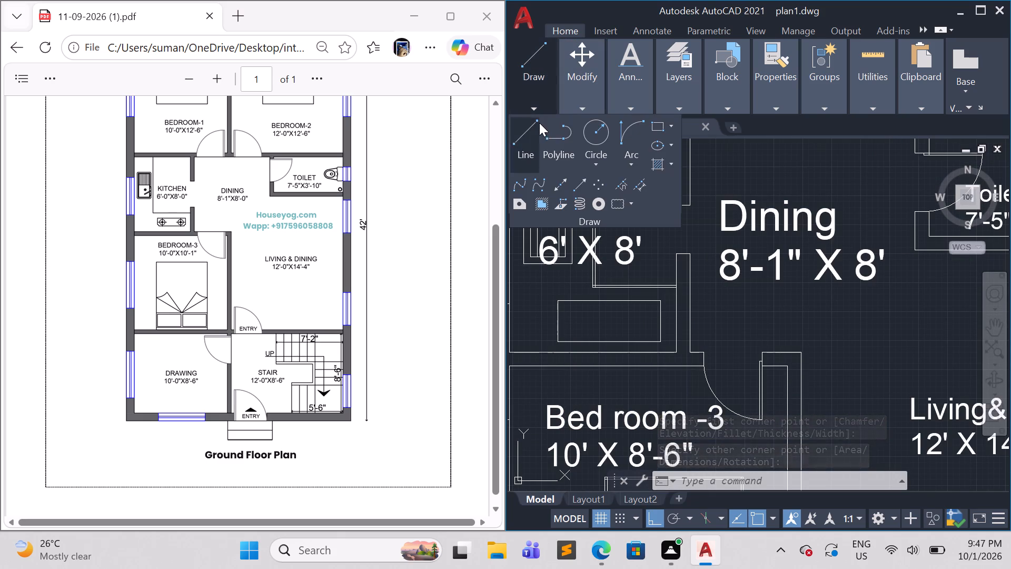
pyautogui.click(598, 165)
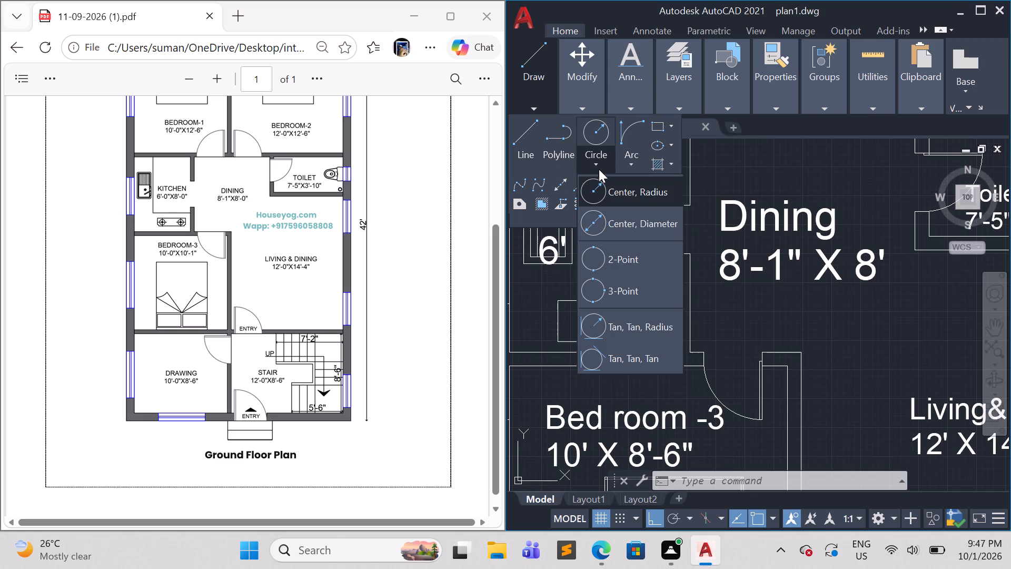
pyautogui.click(603, 189)
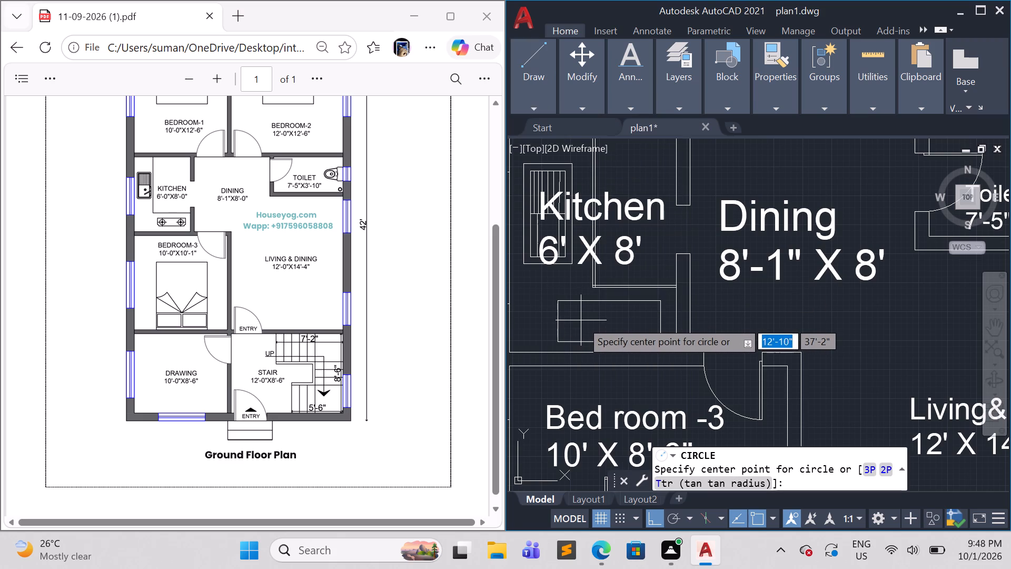
pyautogui.scroll(2, 581, 321)
pyautogui.click(580, 322)
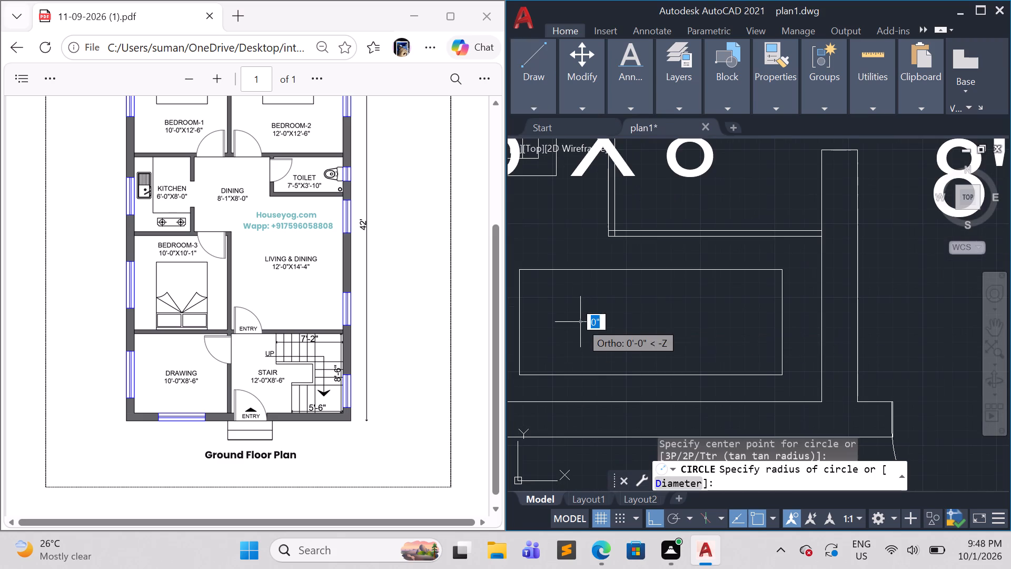
pyautogui.click(592, 357)
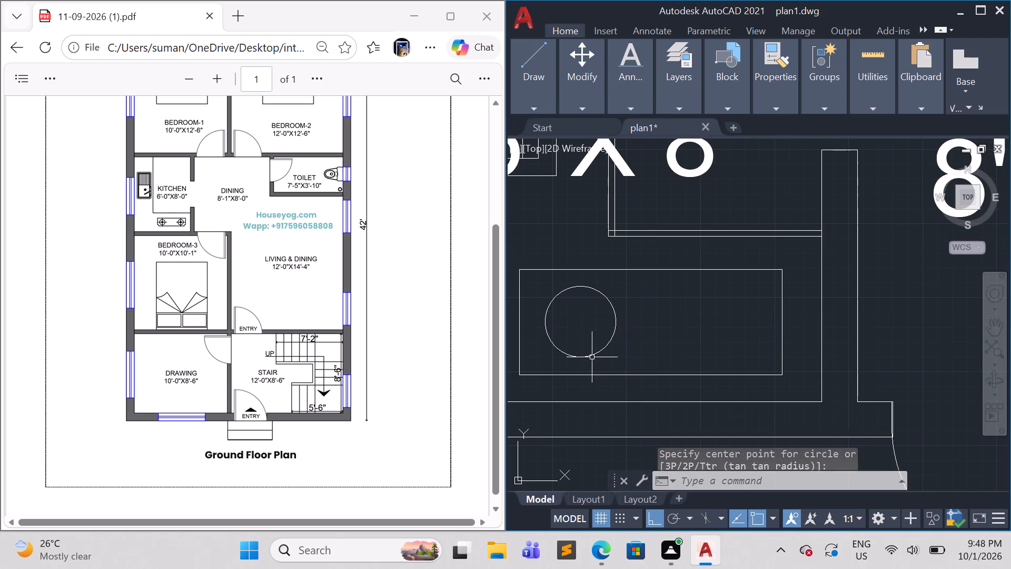
pyautogui.press('space')
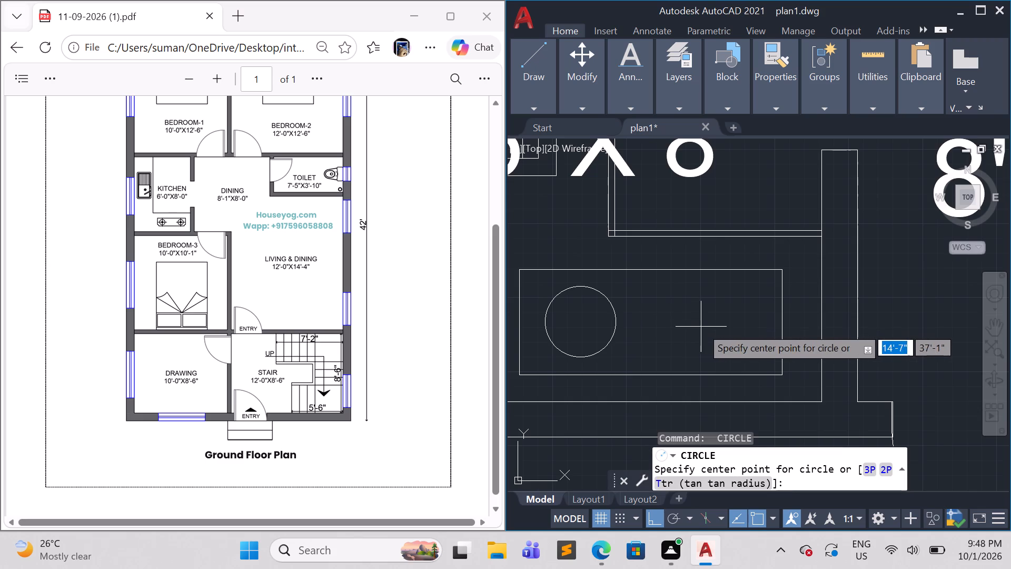
pyautogui.click(705, 318)
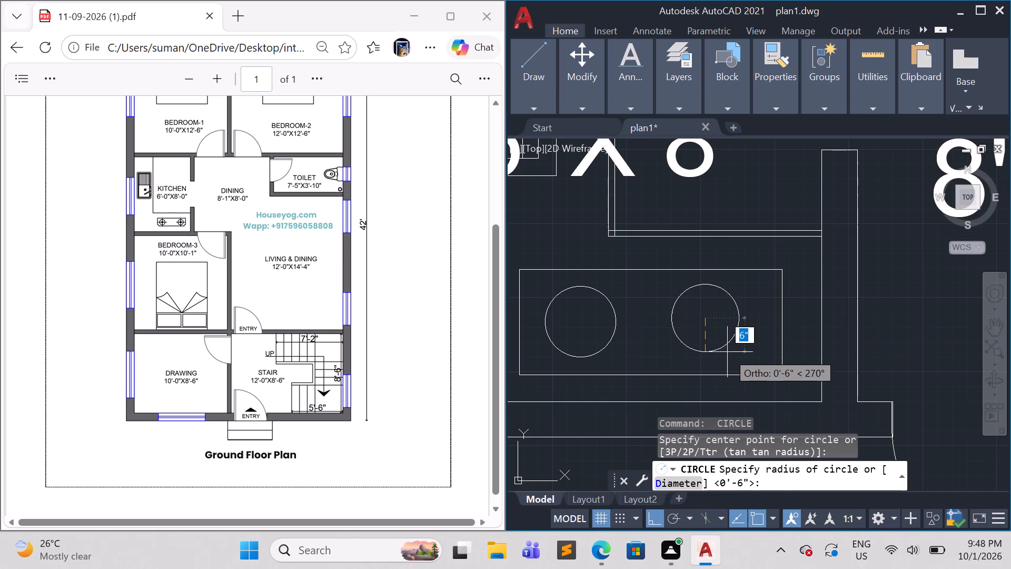
pyautogui.click(728, 355)
# Draw a vertical and a horizontal line crossing at the center of the stove's west burner circle.
pyautogui.scroll(-2, 730, 367)
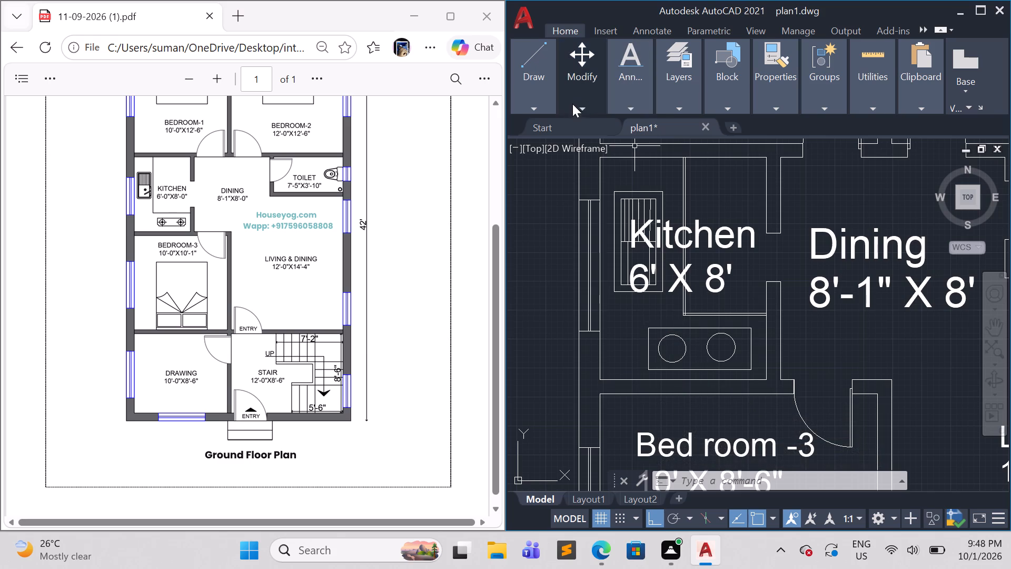
pyautogui.click(536, 109)
pyautogui.click(534, 127)
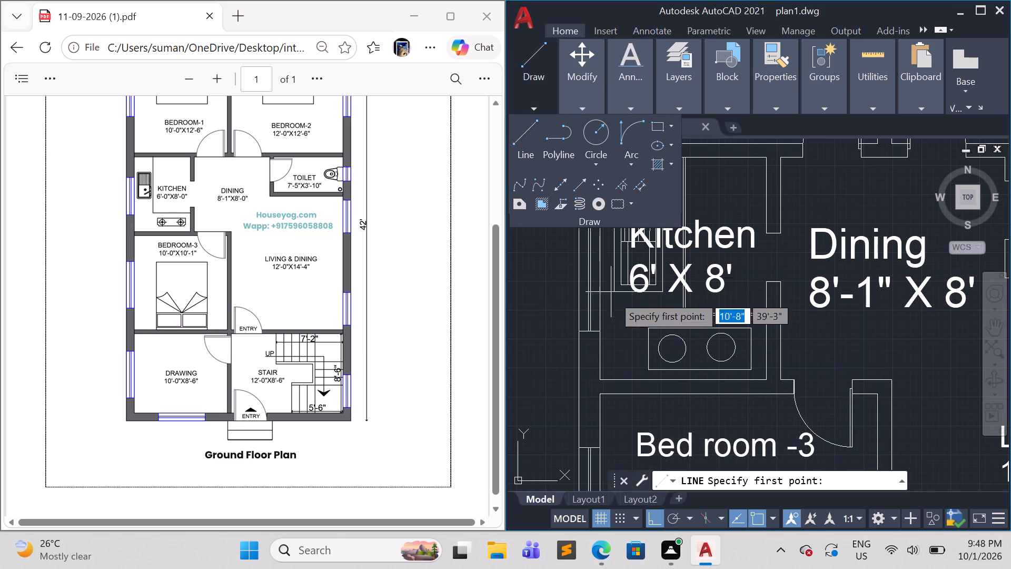
pyautogui.scroll(3, 666, 355)
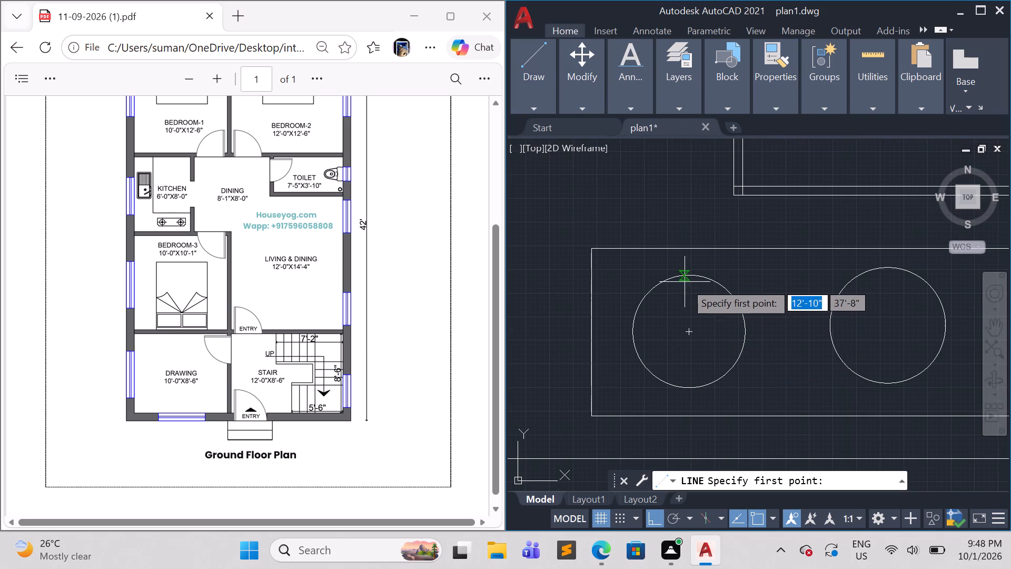
pyautogui.click(687, 272)
pyautogui.click(687, 382)
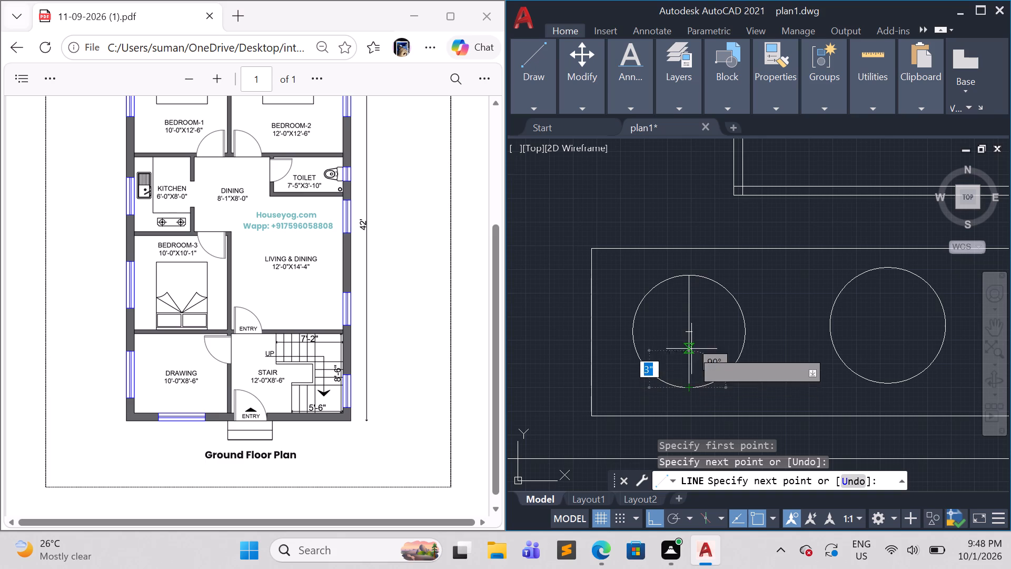
pyautogui.click(691, 331)
pyautogui.click(745, 333)
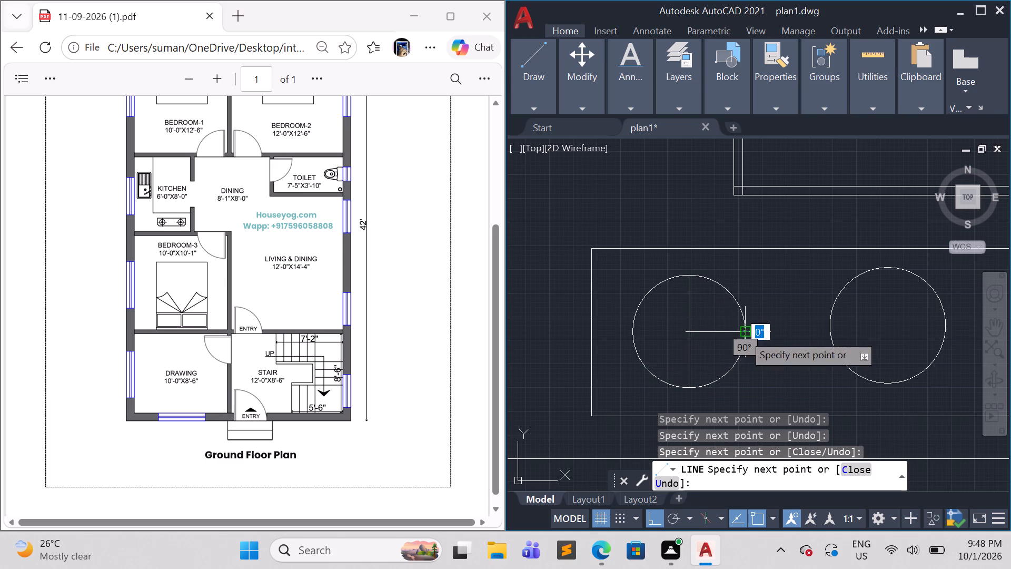
pyautogui.click(635, 329)
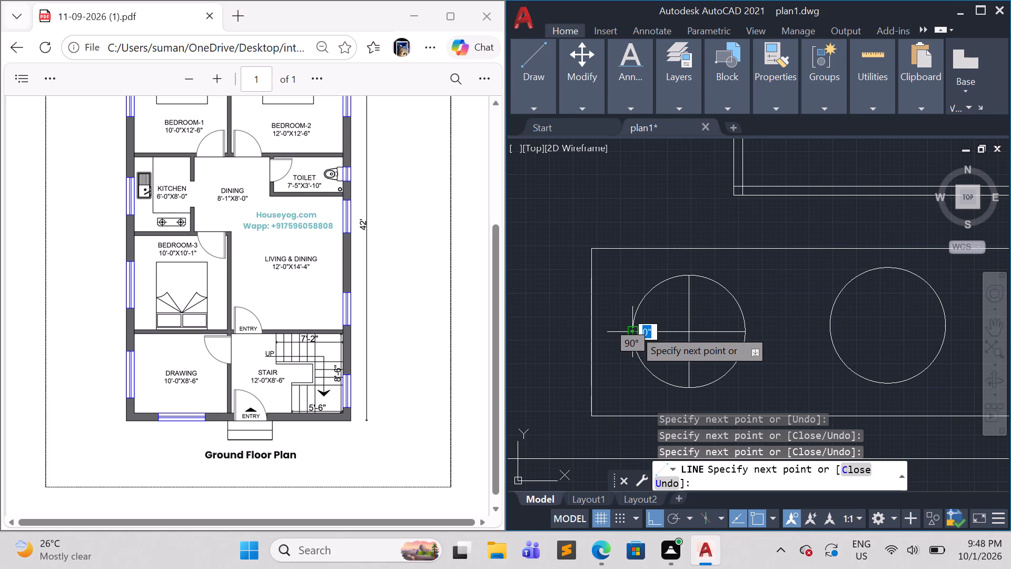
pyautogui.press('Escape')
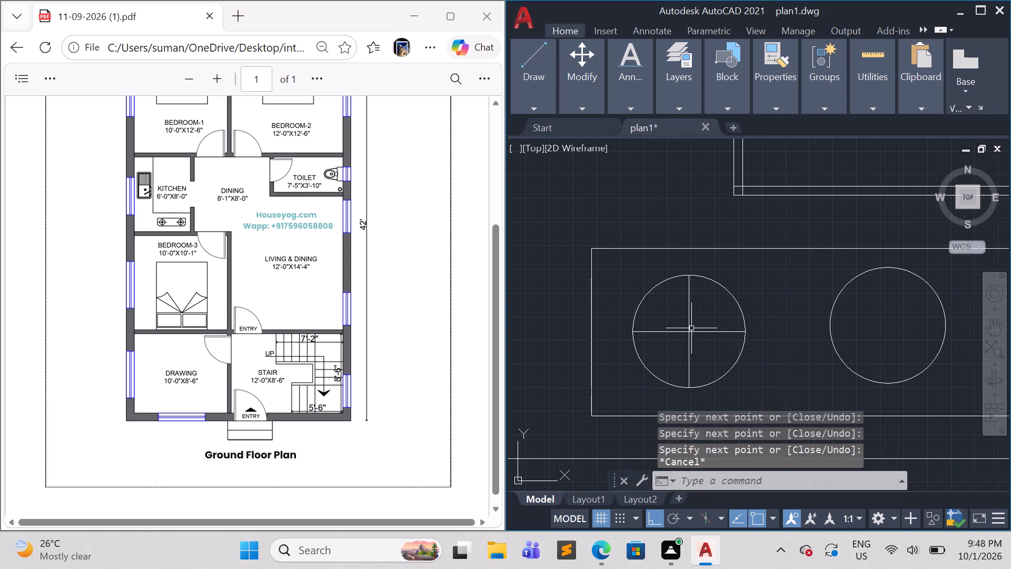
# Copy the cross lines from the center of the west burner to the center of the east burner.
pyautogui.click(691, 331)
pyautogui.click(689, 347)
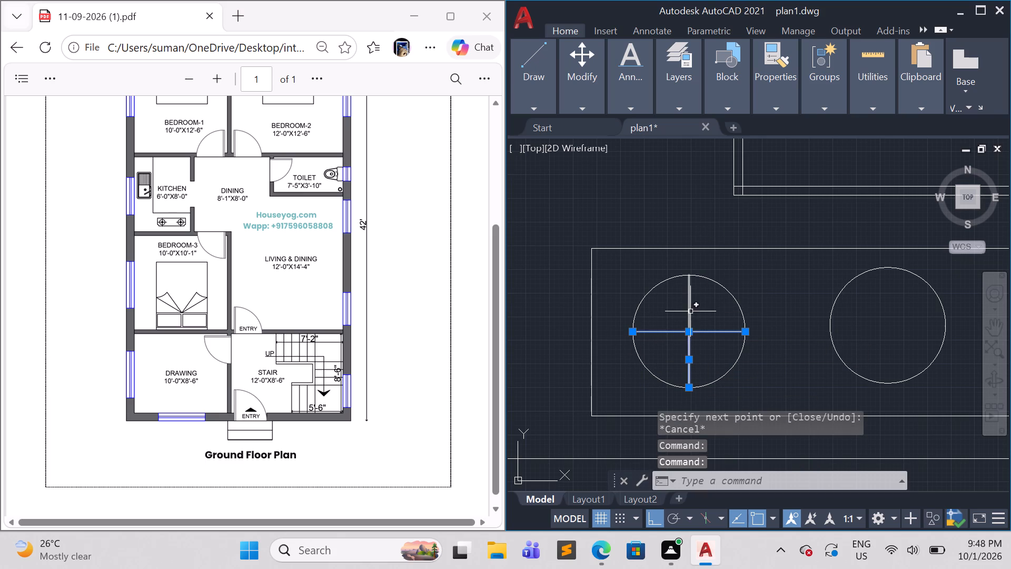
pyautogui.click(690, 310)
pyautogui.write('co')
pyautogui.press('Return')
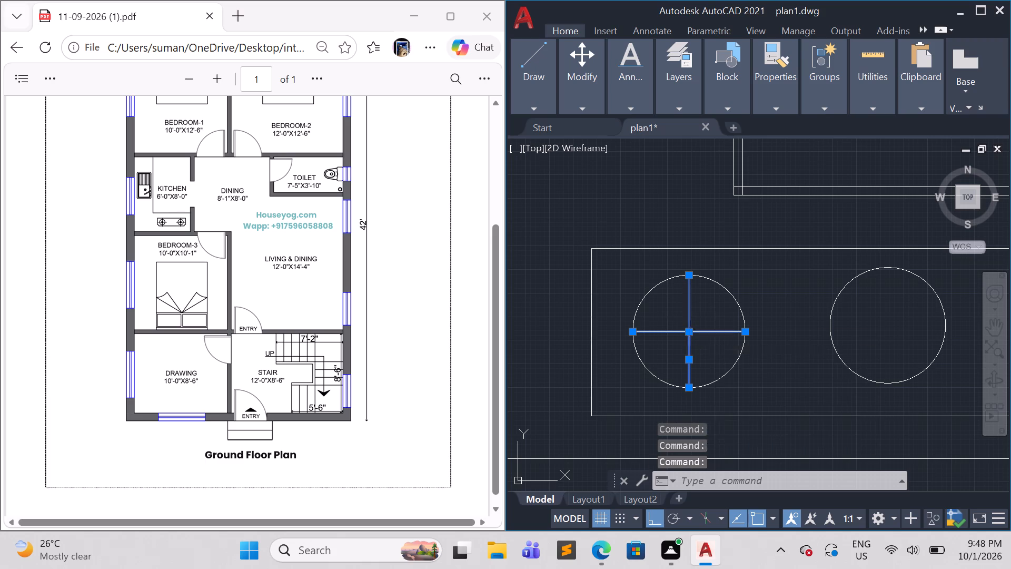
pyautogui.click(693, 331)
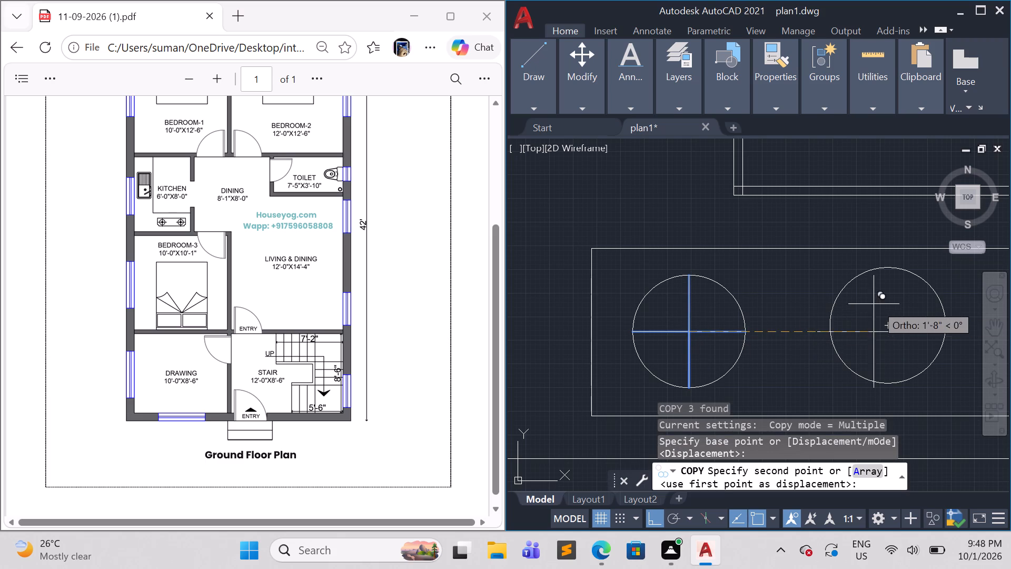
pyautogui.click(892, 323)
pyautogui.press('Escape')
pyautogui.press('F1')
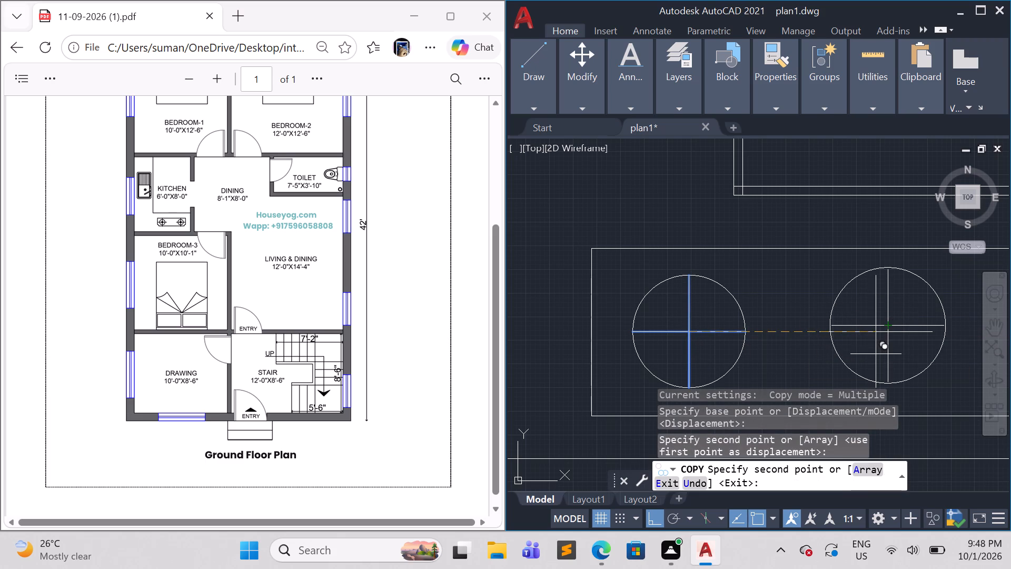
pyautogui.press('Escape')
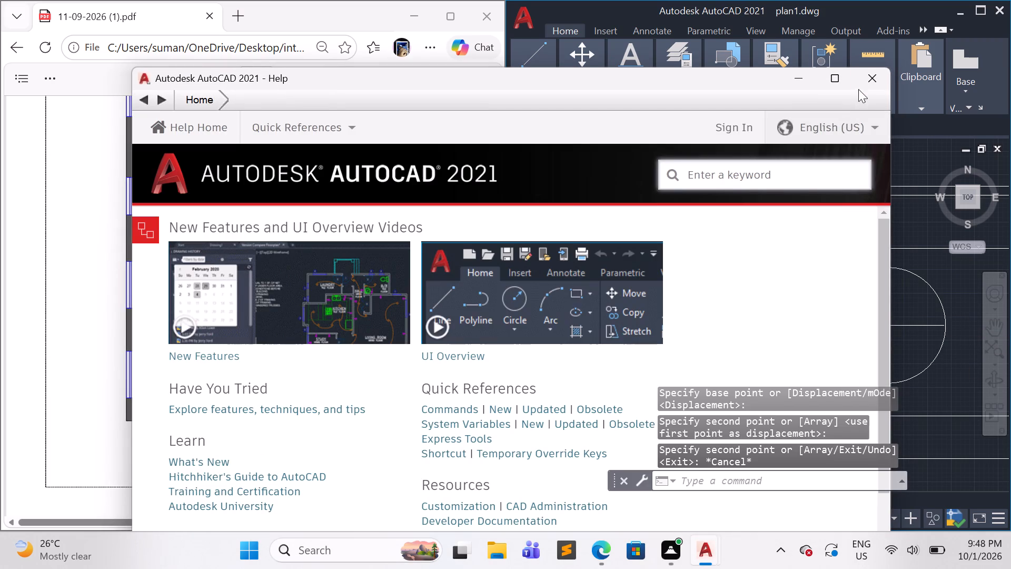
pyautogui.click(863, 76)
# Maximize the drawing window and review the whole floor plan.
pyautogui.scroll(-1, 825, 270)
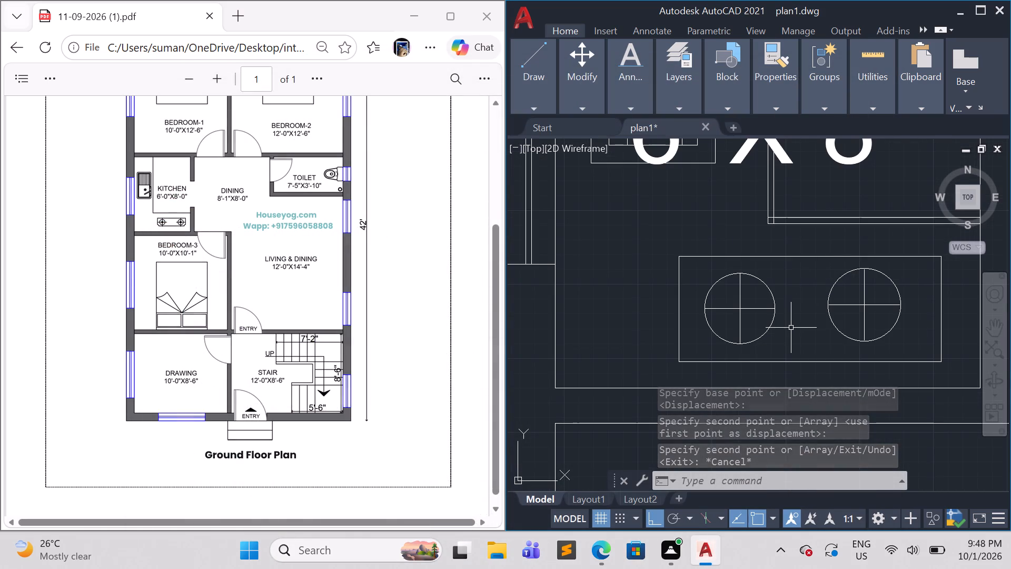
pyautogui.moveTo(790, 327); pyautogui.dragTo(713, 278, button='middle')
pyautogui.scroll(-3, 709, 288)
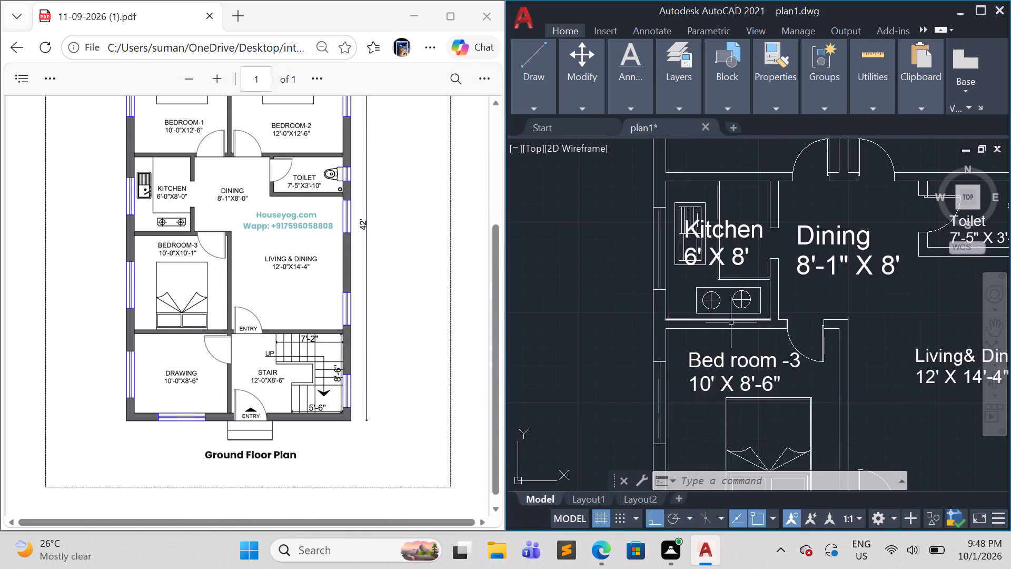
pyautogui.scroll(-2, 777, 348)
pyautogui.moveTo(822, 367); pyautogui.dragTo(765, 330, button='middle')
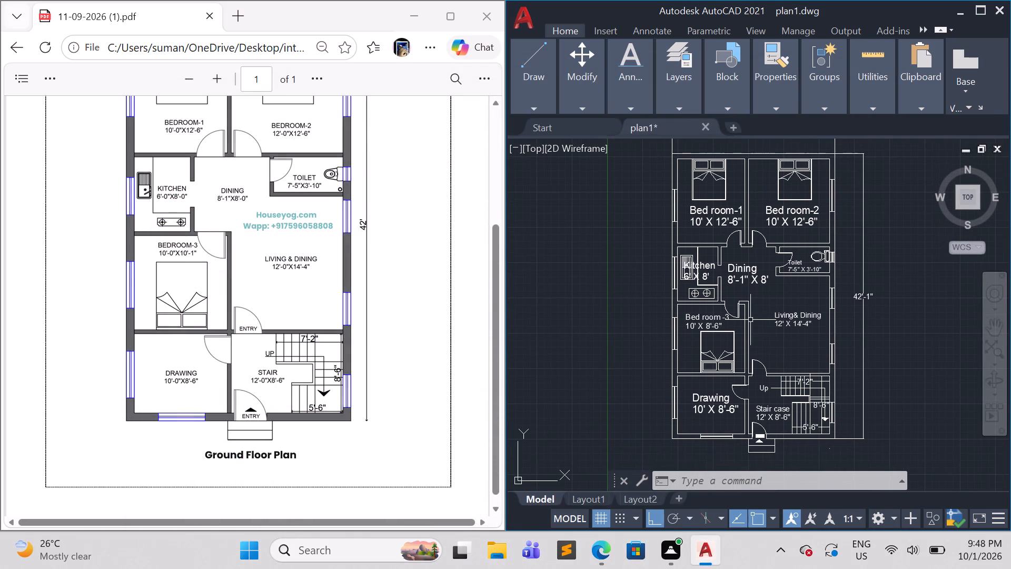
pyautogui.press('Escape')
pyautogui.press('Escape')
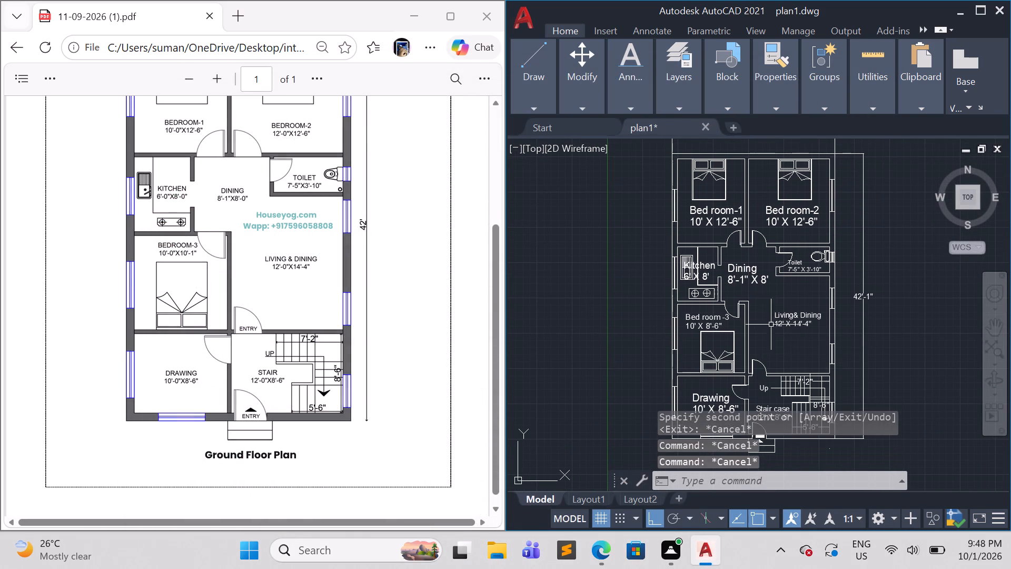
pyautogui.press('Escape')
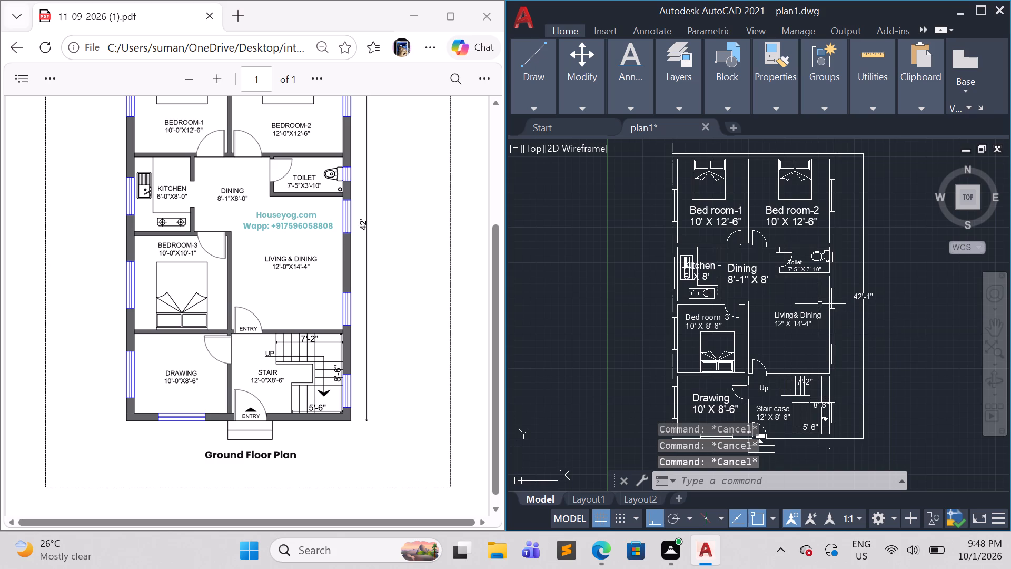
pyautogui.click(974, 10)
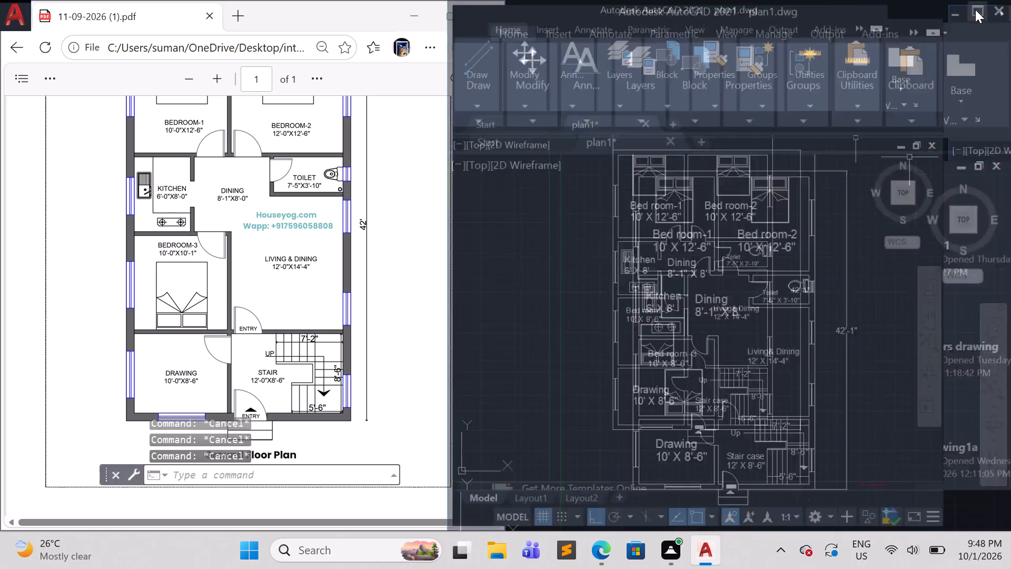
pyautogui.scroll(1, 651, 291)
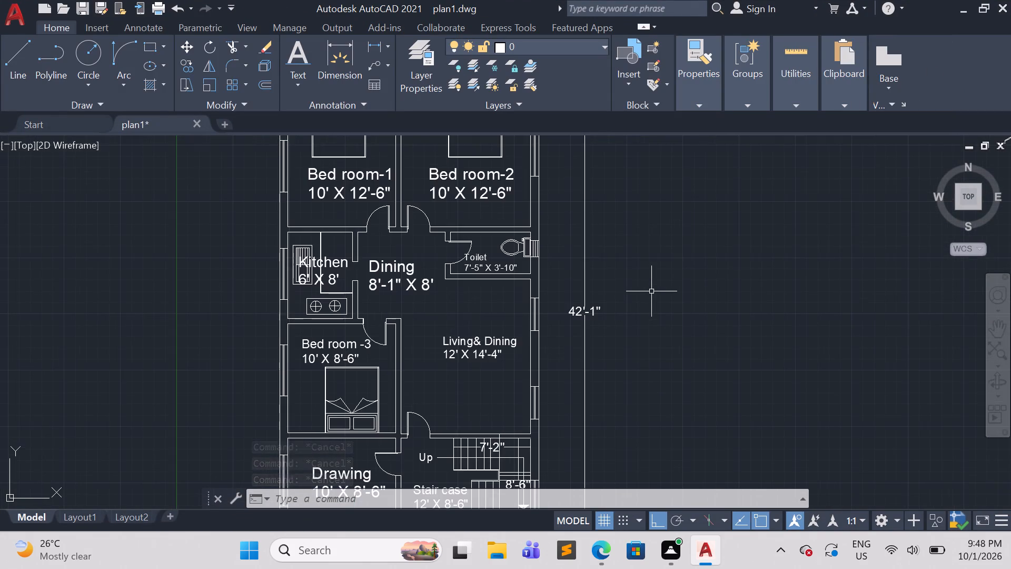
pyautogui.scroll(-1, 655, 294)
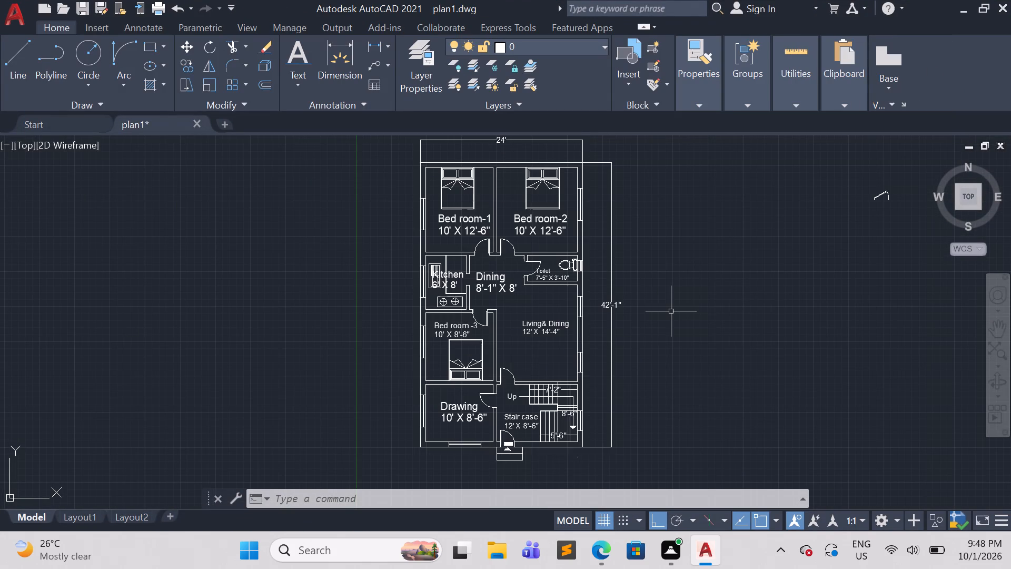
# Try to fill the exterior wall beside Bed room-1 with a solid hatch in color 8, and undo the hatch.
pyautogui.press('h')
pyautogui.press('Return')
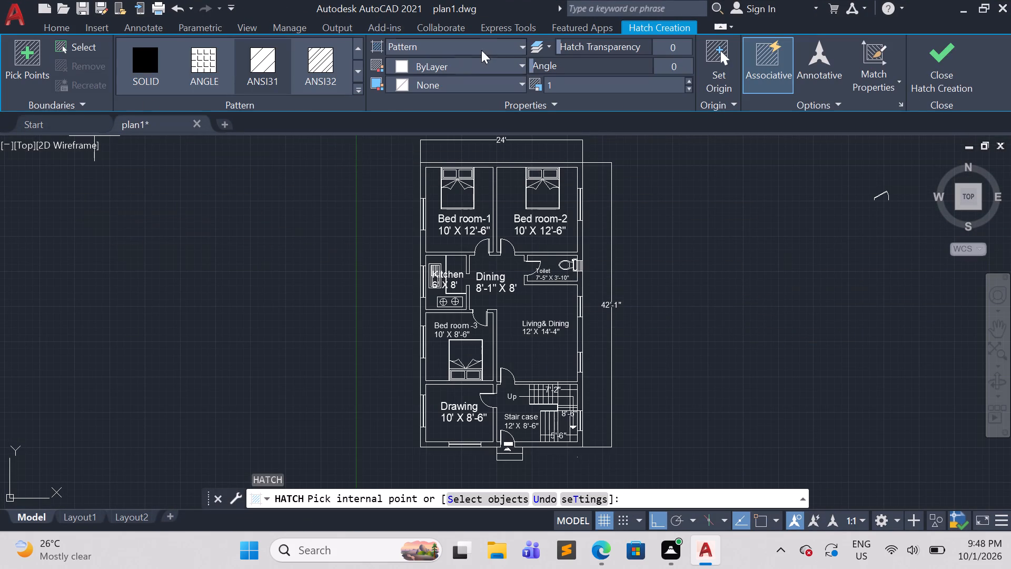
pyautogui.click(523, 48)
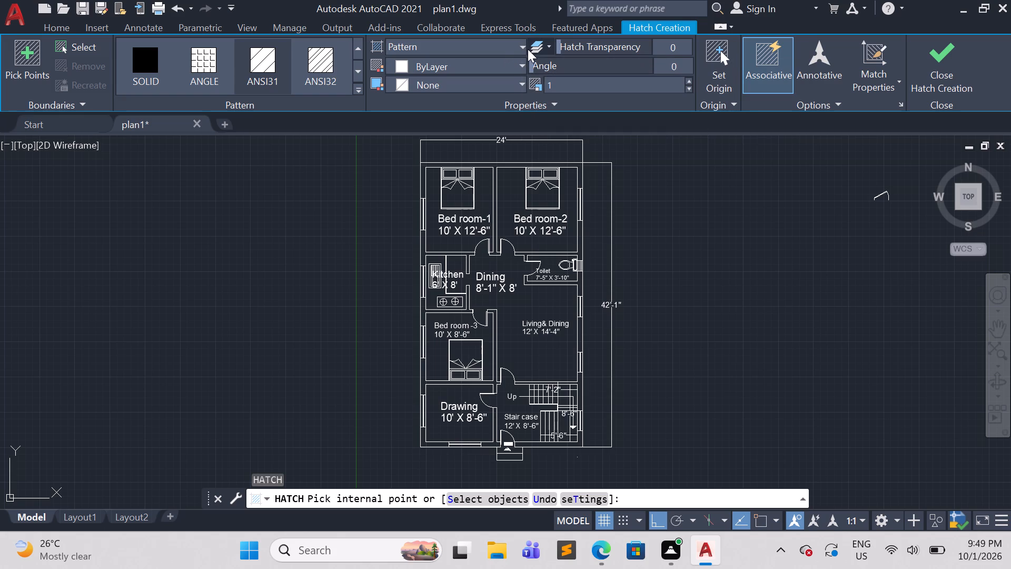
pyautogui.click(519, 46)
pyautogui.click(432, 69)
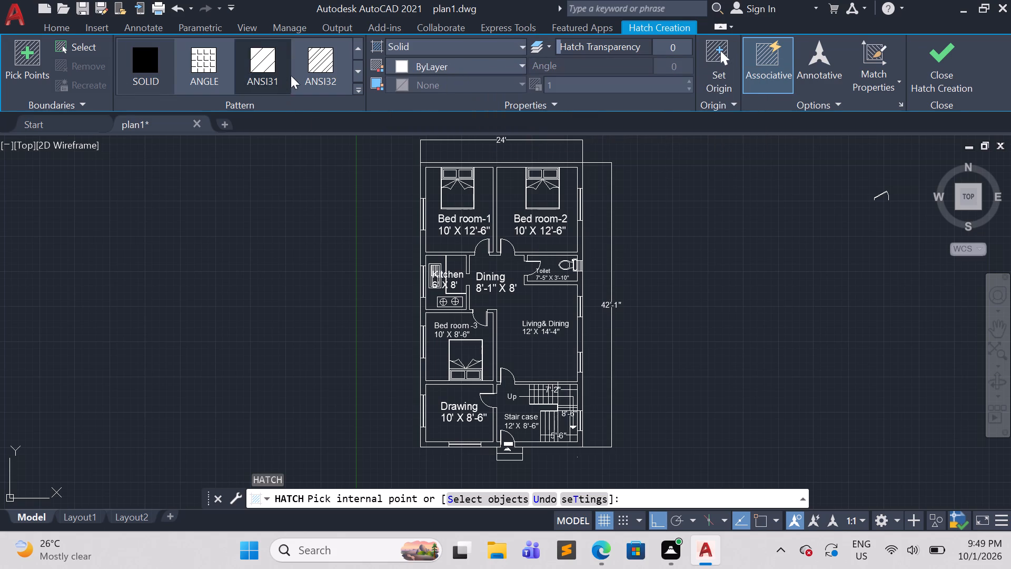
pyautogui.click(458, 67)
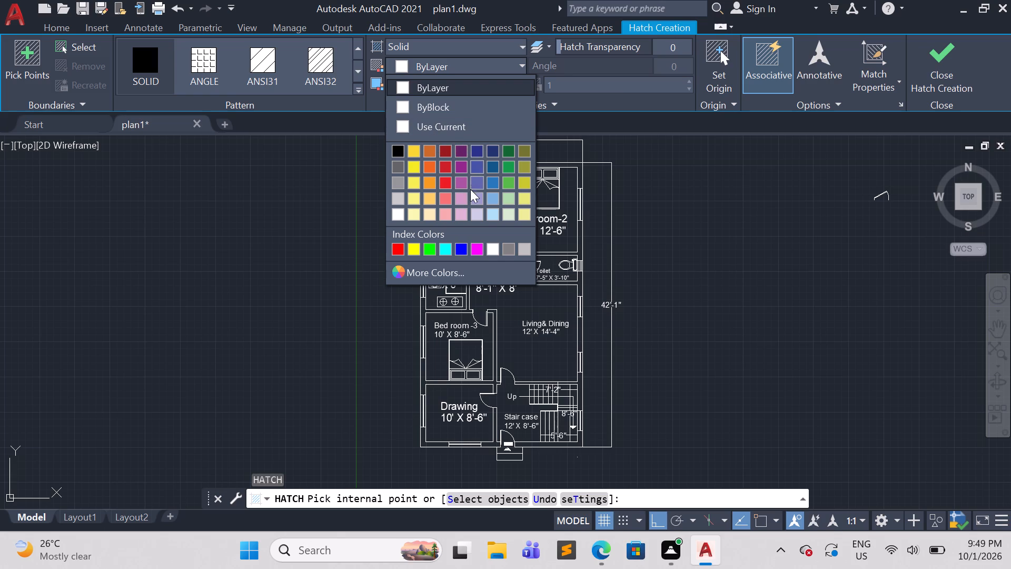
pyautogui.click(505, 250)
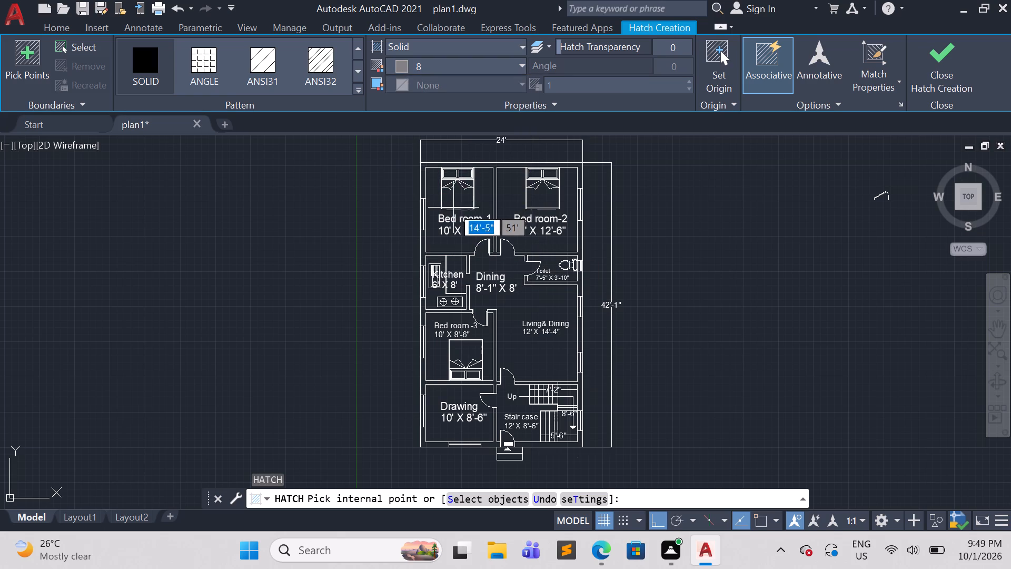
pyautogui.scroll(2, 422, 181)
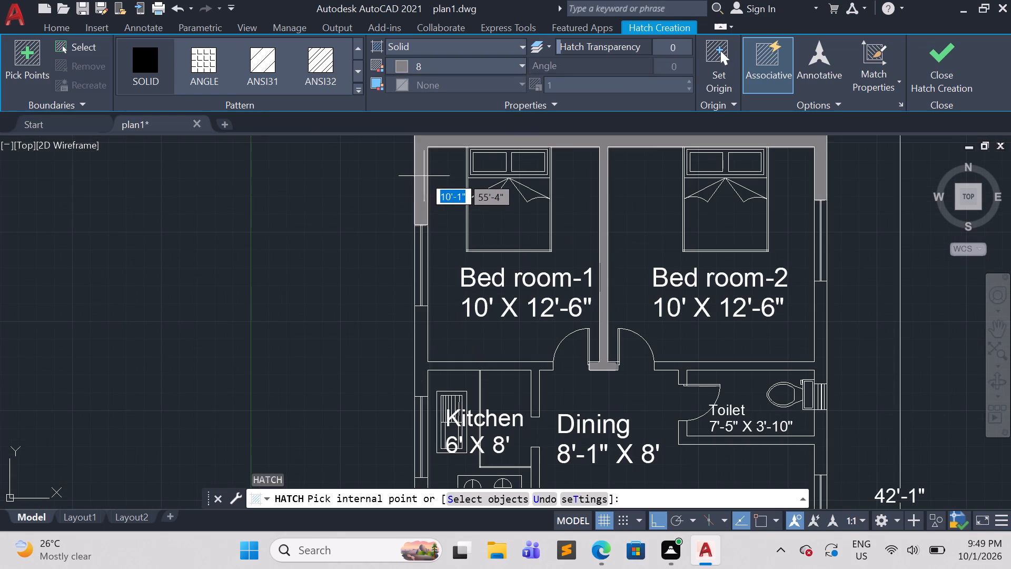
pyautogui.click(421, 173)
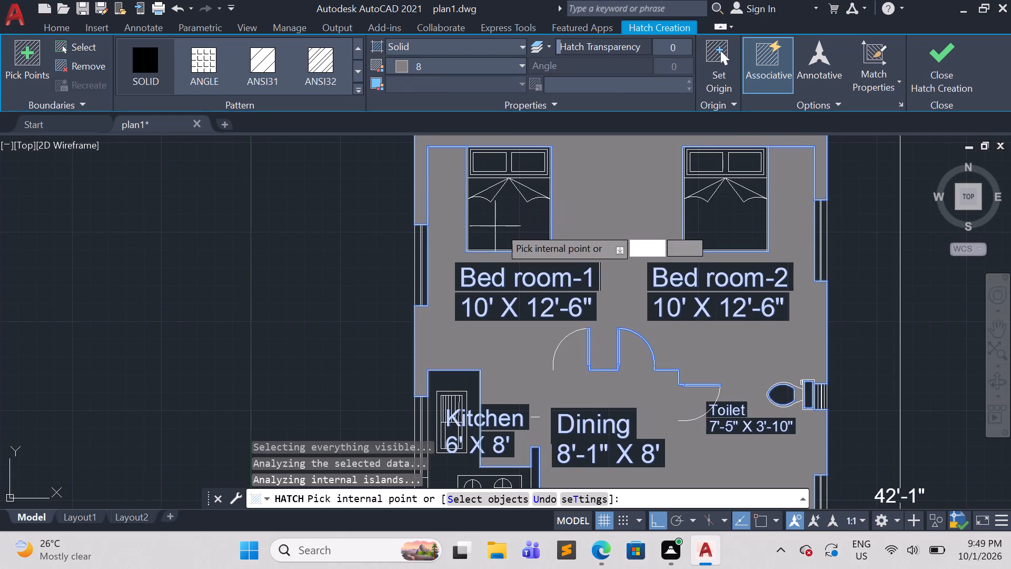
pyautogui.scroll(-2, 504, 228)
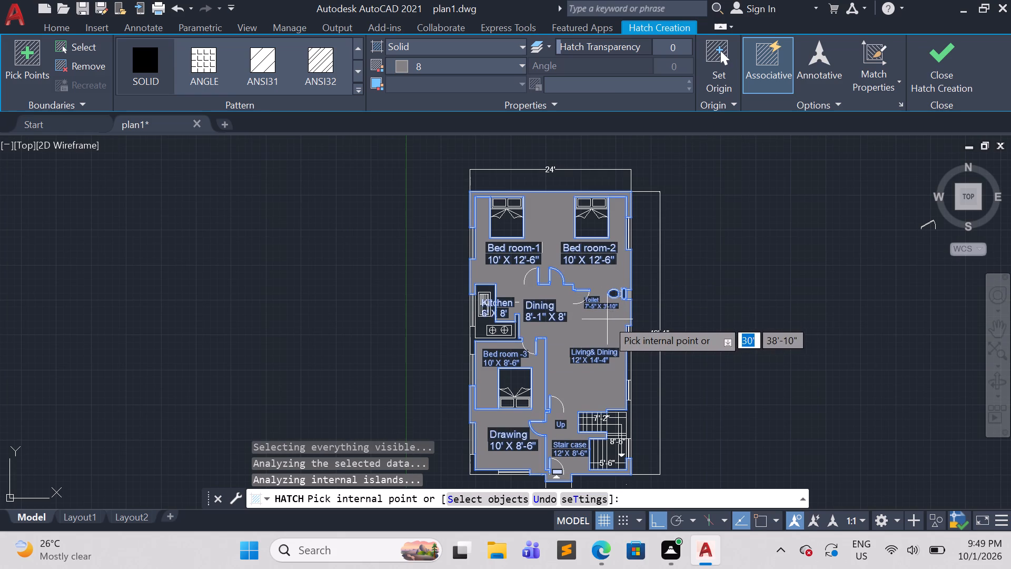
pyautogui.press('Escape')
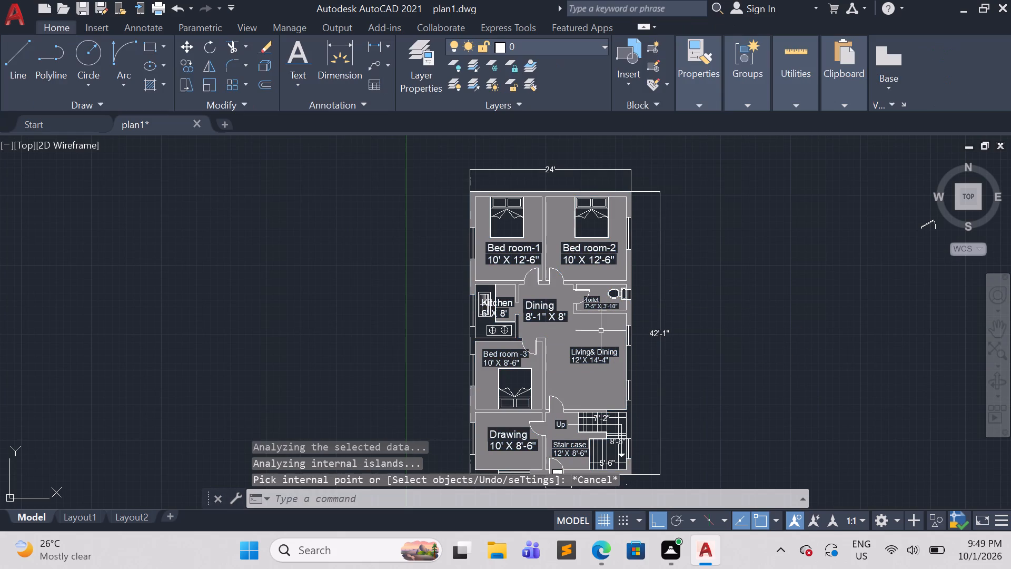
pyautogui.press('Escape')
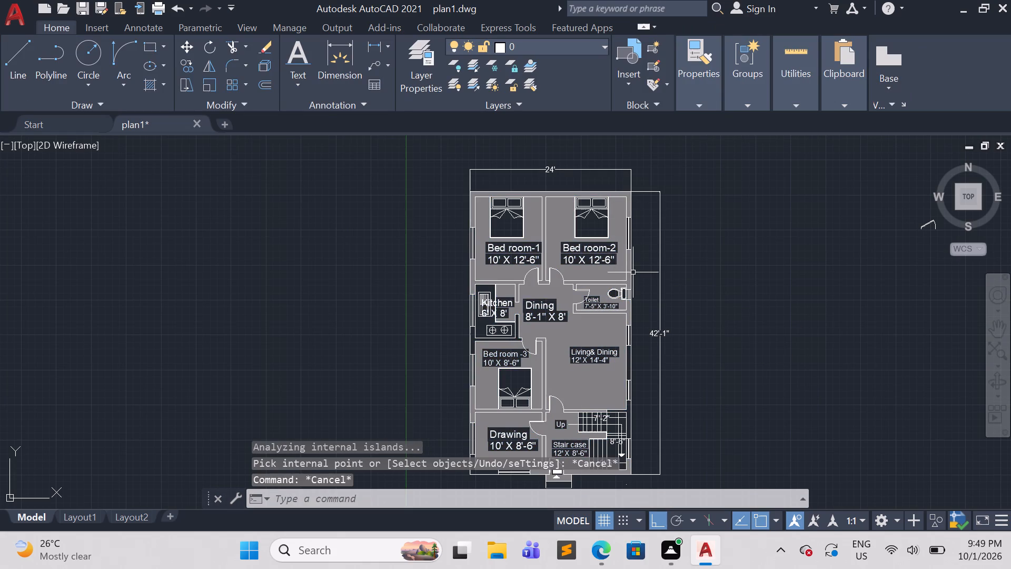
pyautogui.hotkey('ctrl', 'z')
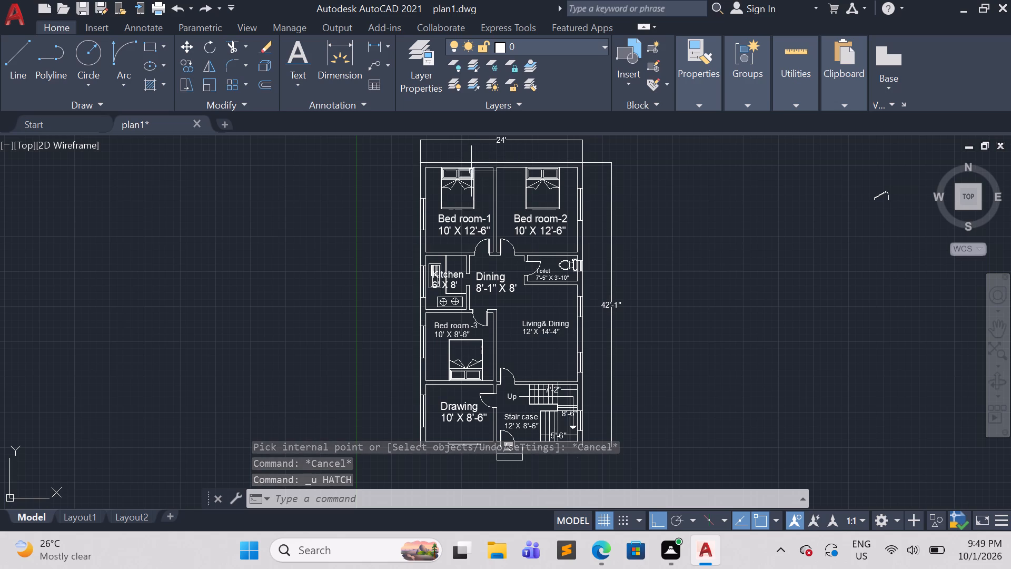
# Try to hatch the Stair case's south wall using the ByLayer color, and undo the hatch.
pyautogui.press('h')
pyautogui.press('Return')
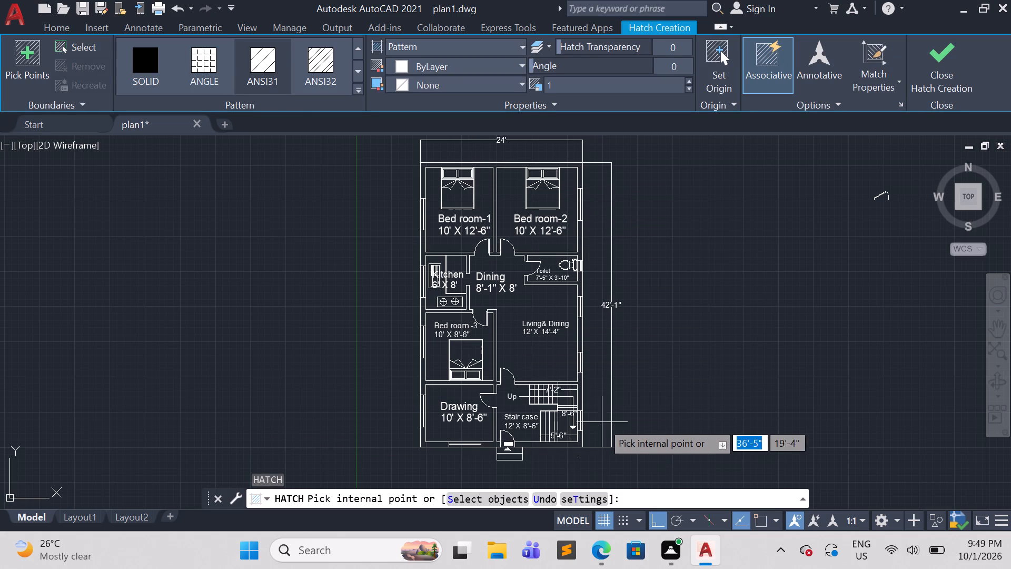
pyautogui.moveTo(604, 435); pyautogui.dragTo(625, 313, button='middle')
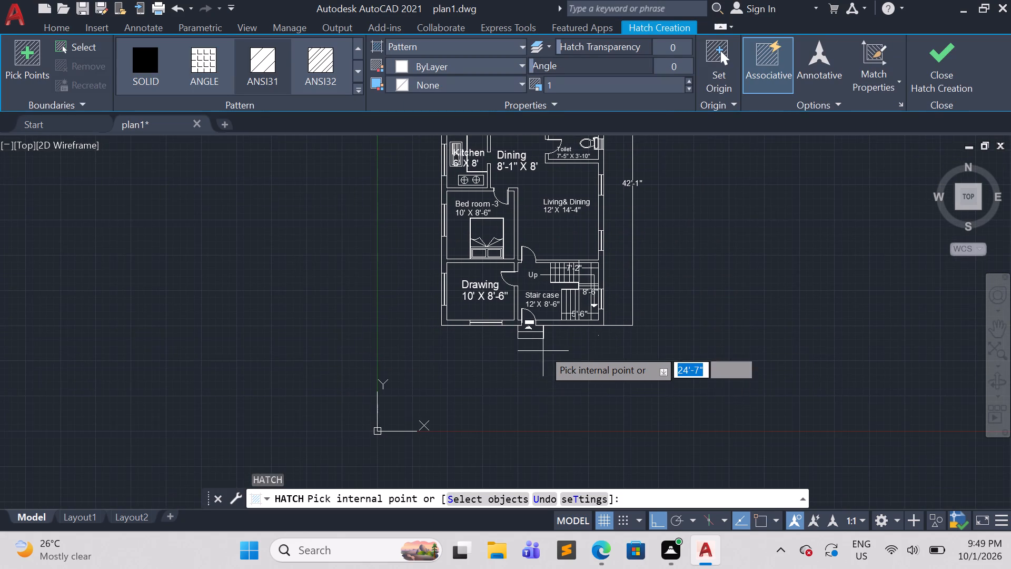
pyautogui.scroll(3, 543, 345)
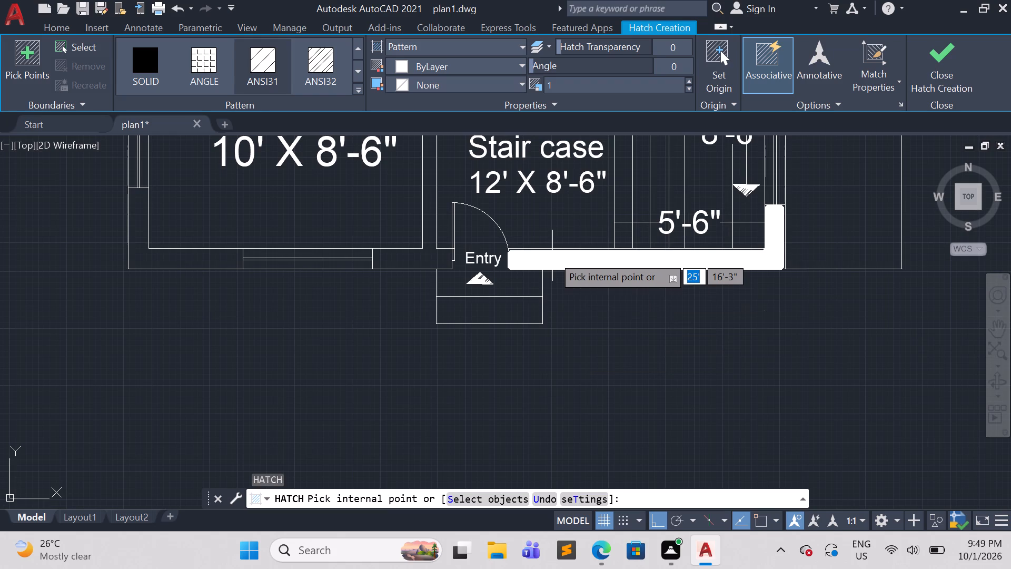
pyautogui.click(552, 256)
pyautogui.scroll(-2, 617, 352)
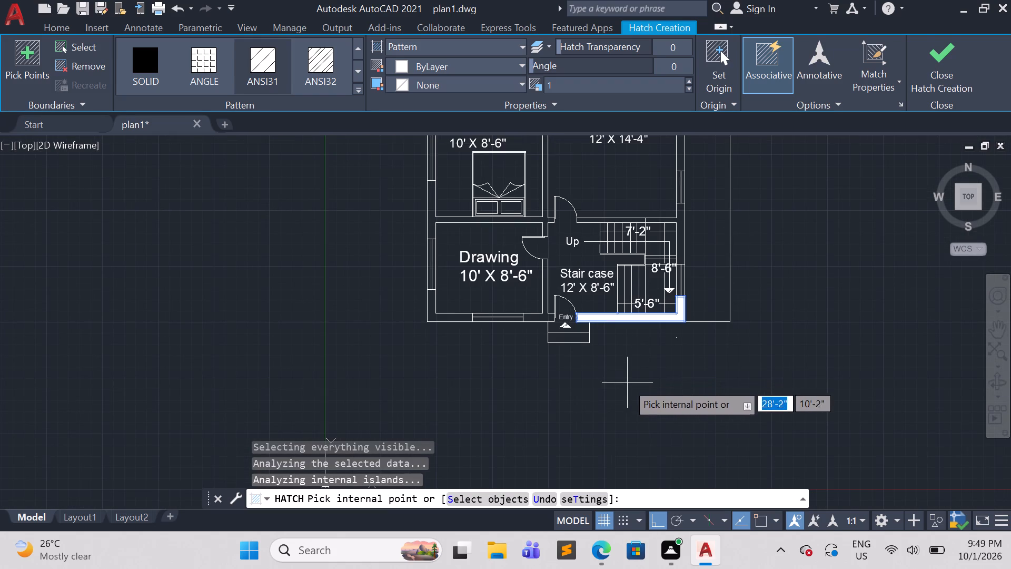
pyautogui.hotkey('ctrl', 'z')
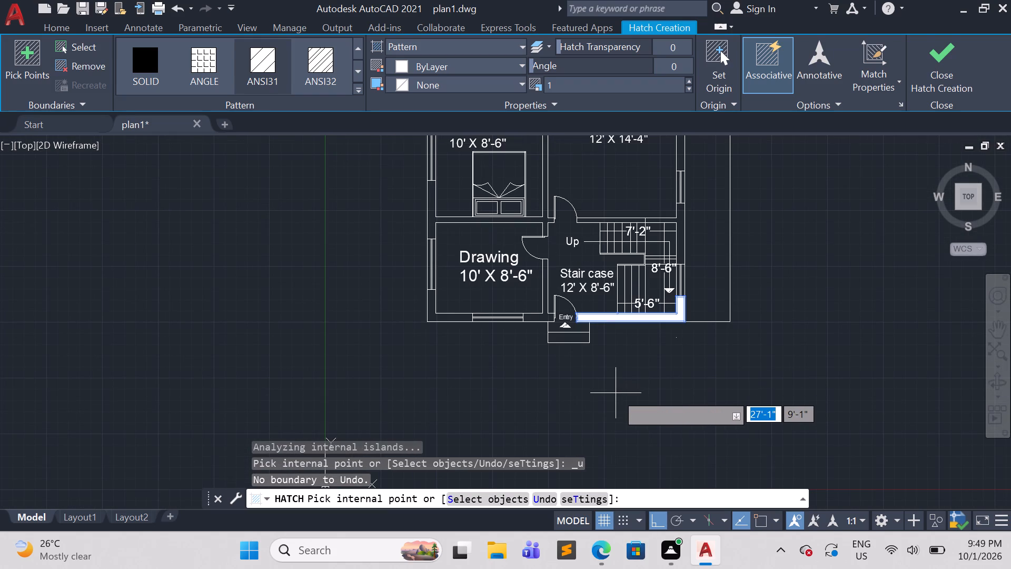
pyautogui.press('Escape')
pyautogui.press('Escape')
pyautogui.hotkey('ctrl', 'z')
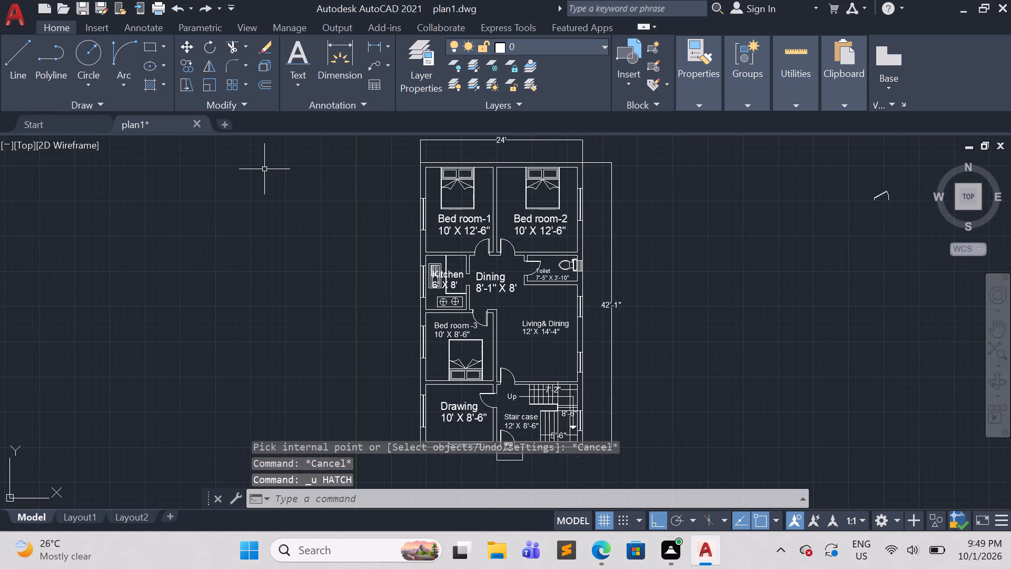
# Fill the south exterior walls of the Drawing and Stair case rooms and the wall between them with solid hatch in color 8.
pyautogui.press('h')
pyautogui.press('Return')
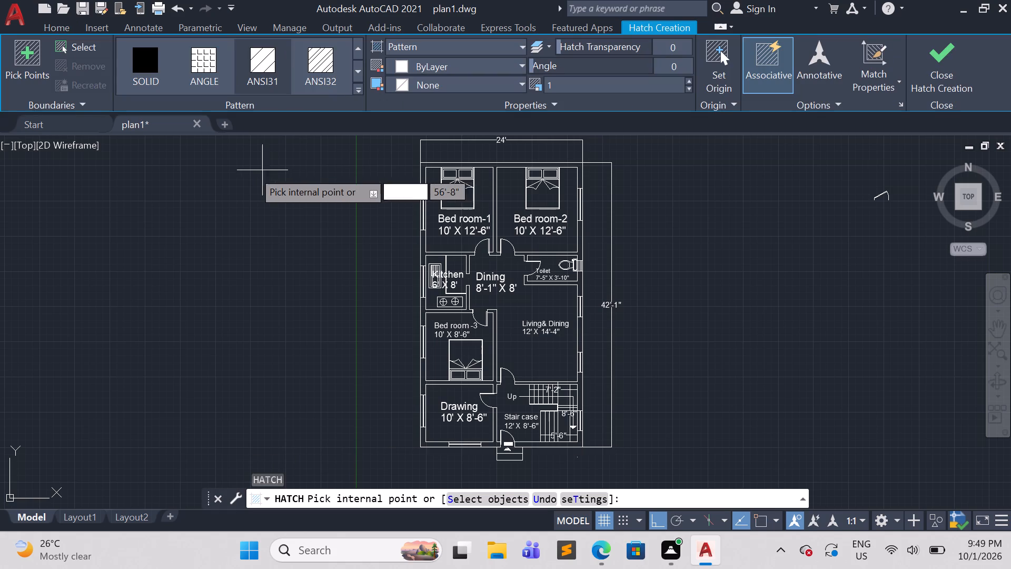
pyautogui.click(516, 45)
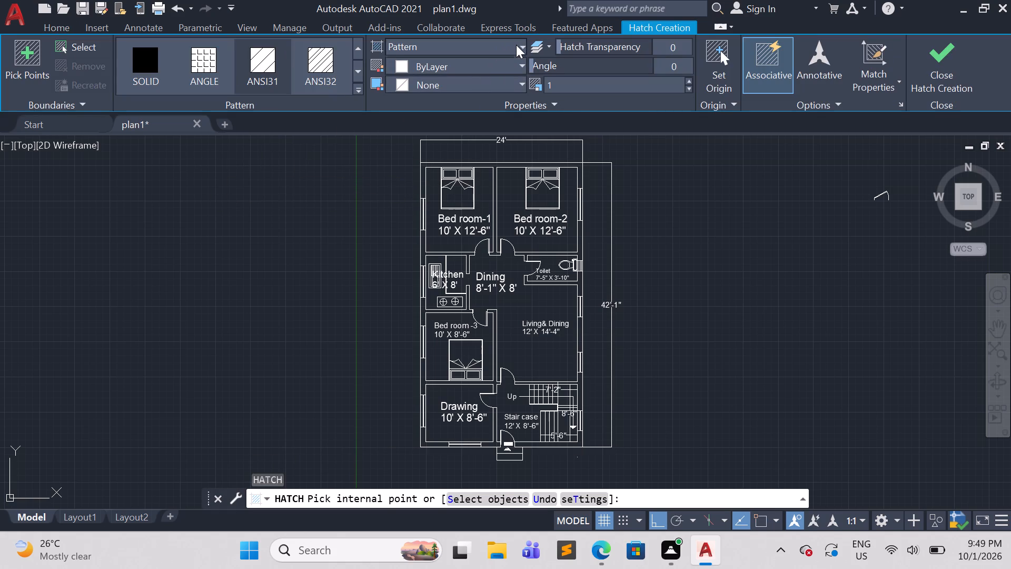
pyautogui.click(448, 70)
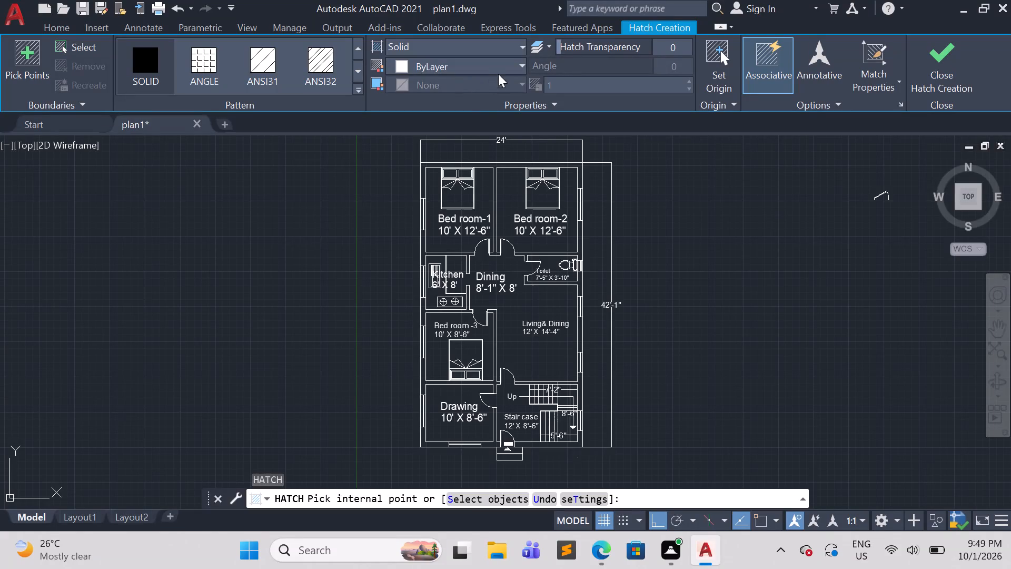
pyautogui.click(510, 65)
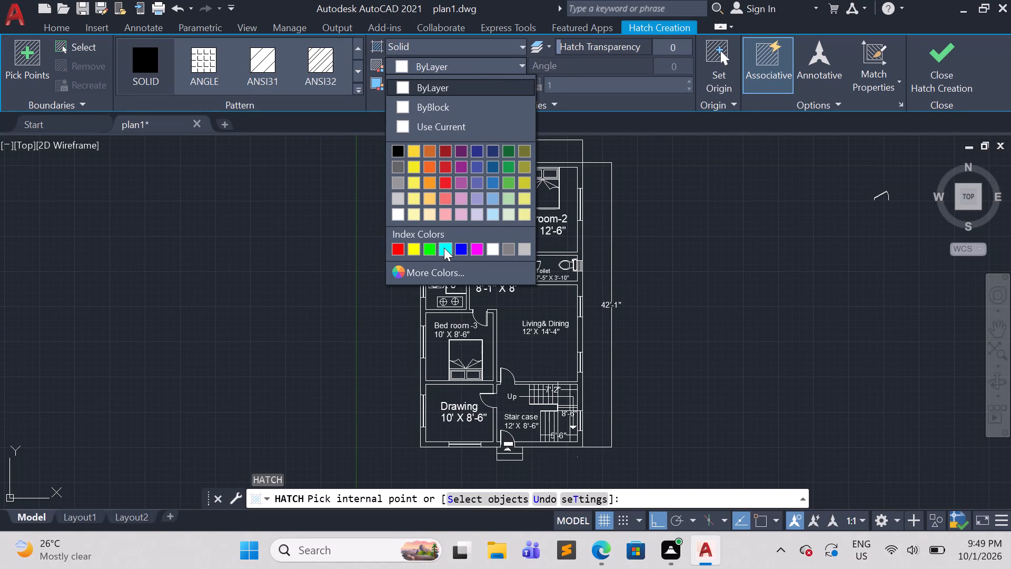
pyautogui.click(511, 250)
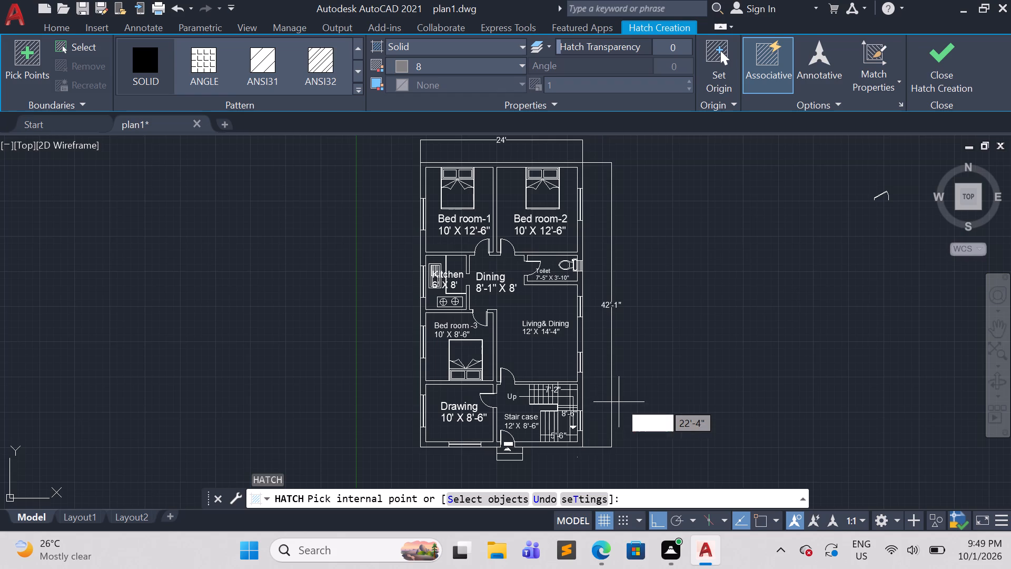
pyautogui.moveTo(622, 402); pyautogui.dragTo(766, 260, button='middle')
pyautogui.scroll(3, 611, 347)
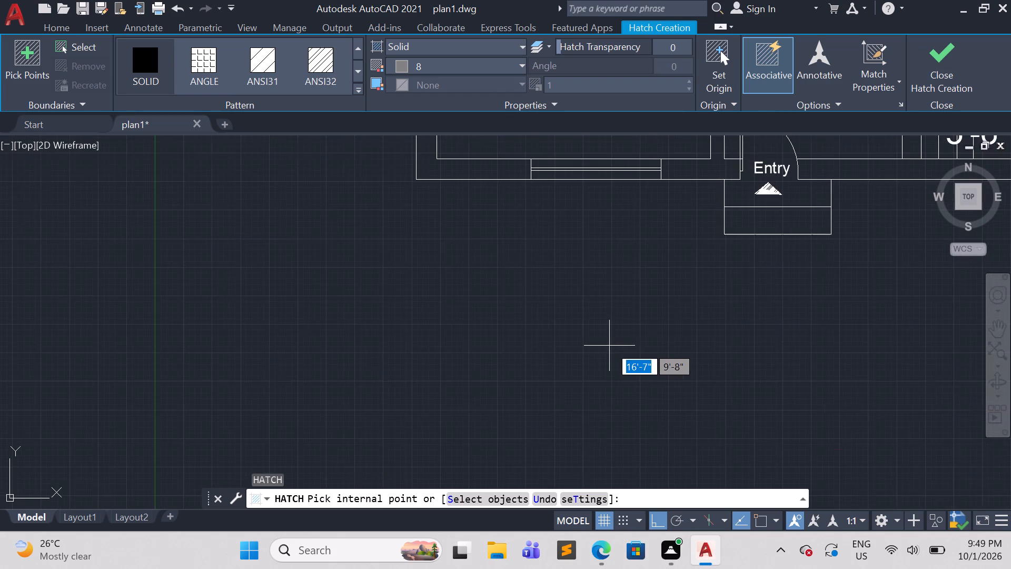
pyautogui.scroll(-1, 609, 341)
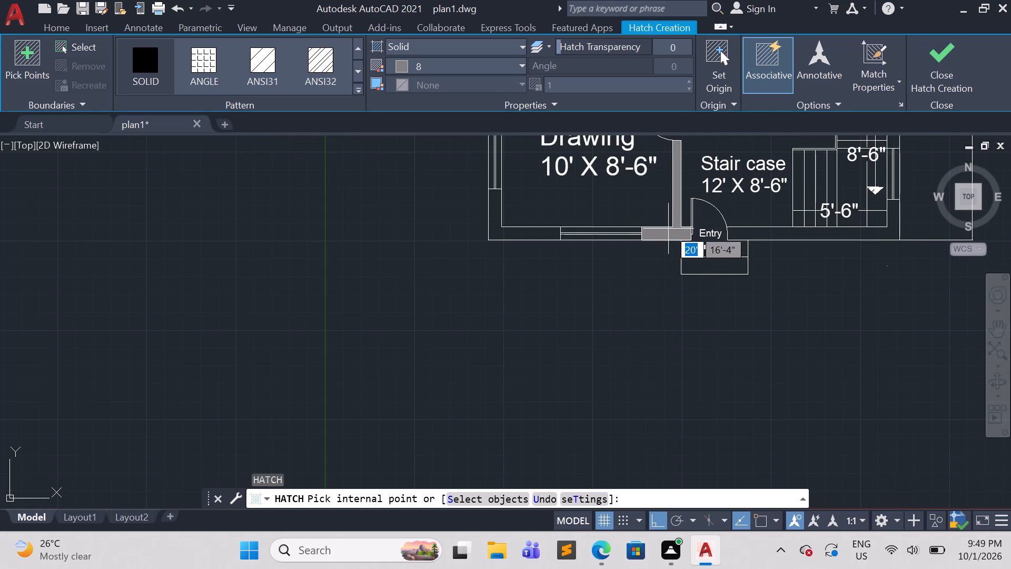
pyautogui.click(668, 229)
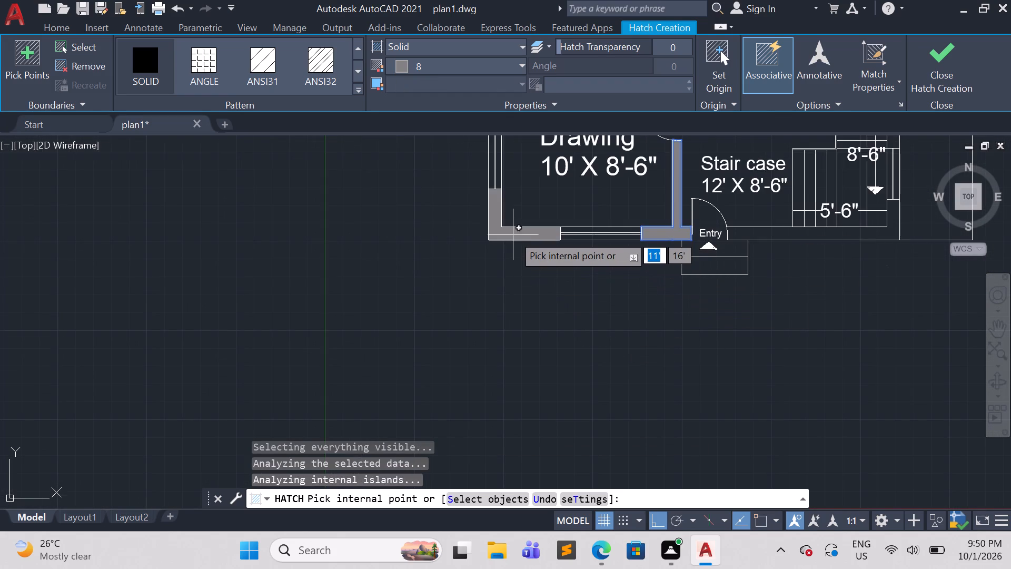
pyautogui.click(513, 234)
pyautogui.scroll(-1, 577, 309)
pyautogui.moveTo(574, 341); pyautogui.dragTo(478, 390, button='middle')
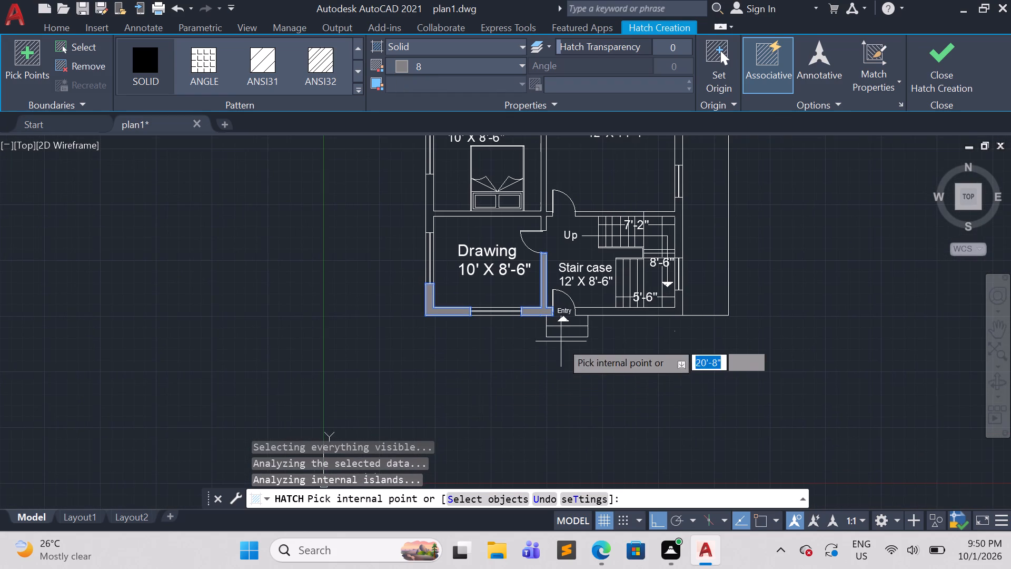
pyautogui.scroll(2, 622, 318)
pyautogui.click(625, 306)
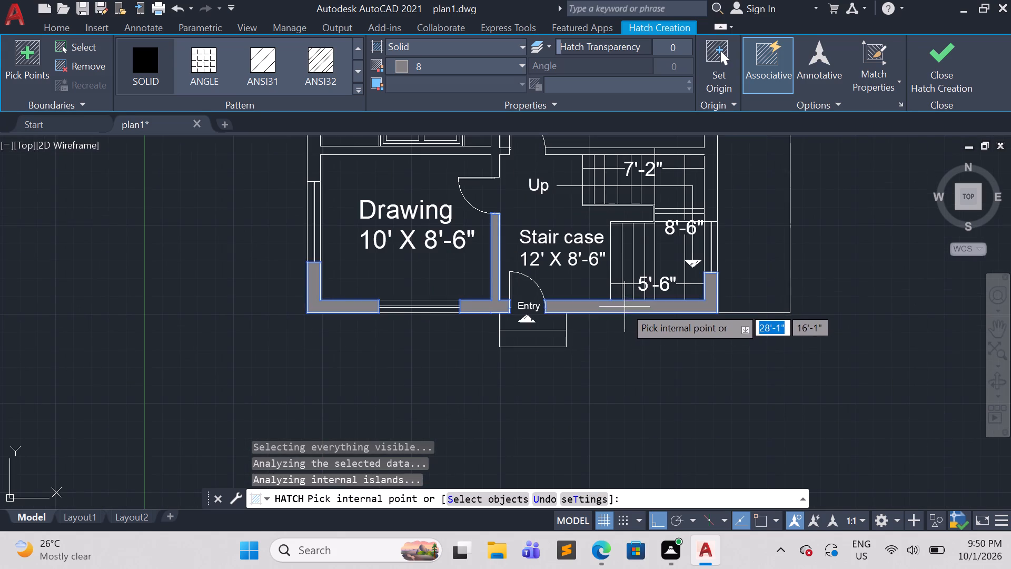
# Fill Bed room-3's walls with solid color 8 hatch: west exterior segments, east wall, and partitions to the Drawing room and Kitchen.
pyautogui.scroll(-1, 640, 343)
pyautogui.moveTo(641, 346); pyautogui.dragTo(620, 430, button='middle')
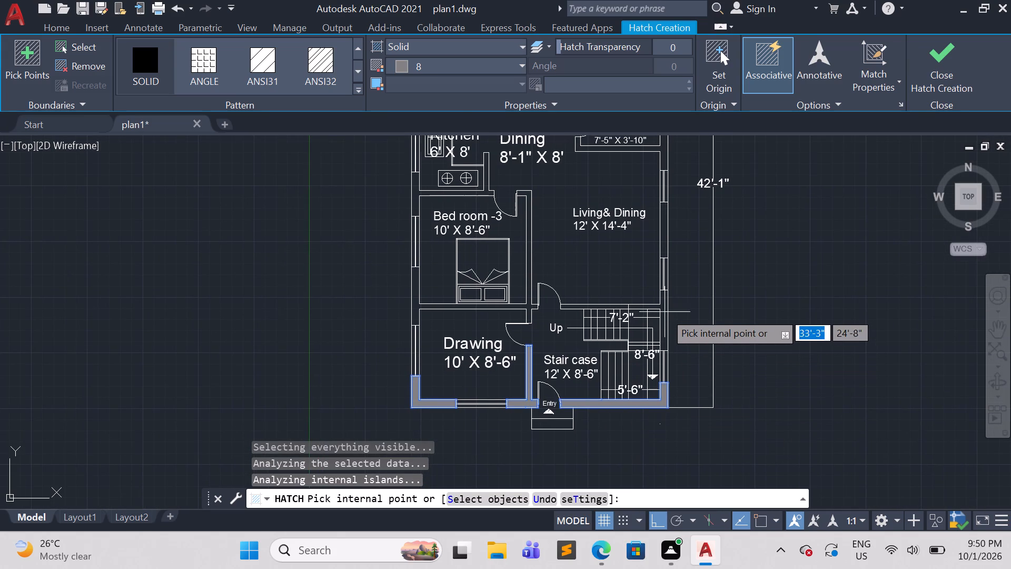
pyautogui.scroll(3, 666, 330)
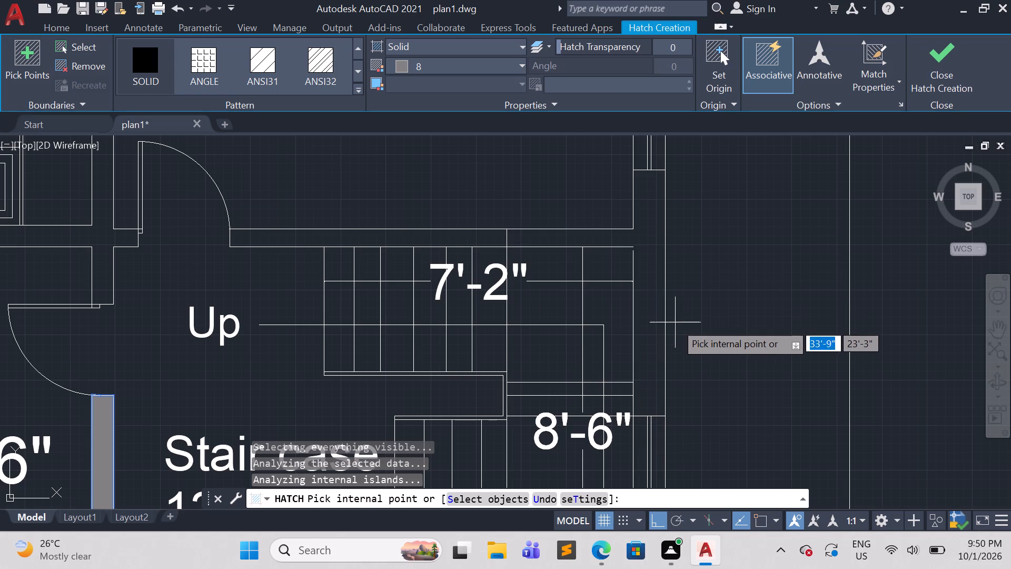
pyautogui.scroll(-4, 659, 315)
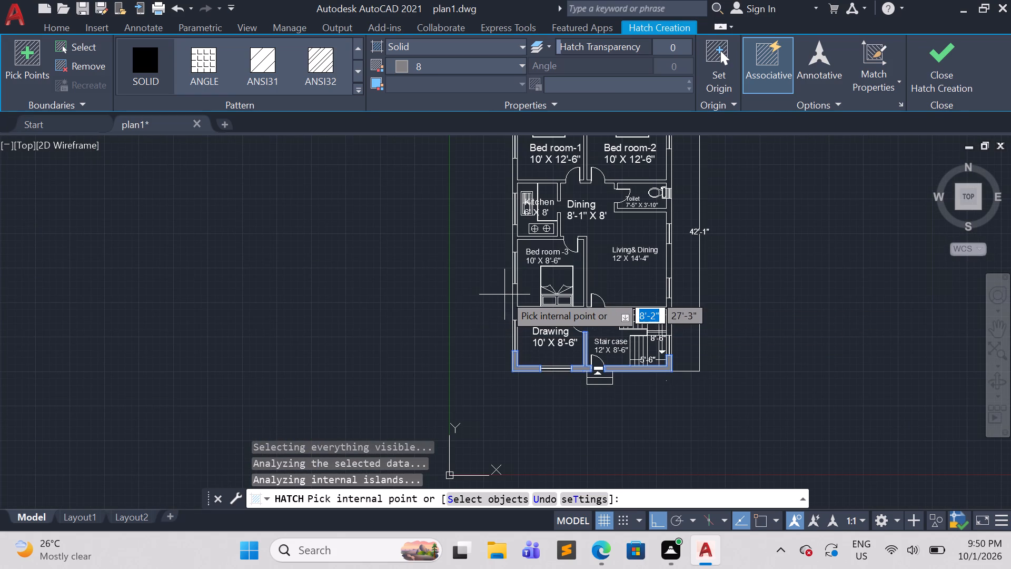
pyautogui.scroll(2, 508, 295)
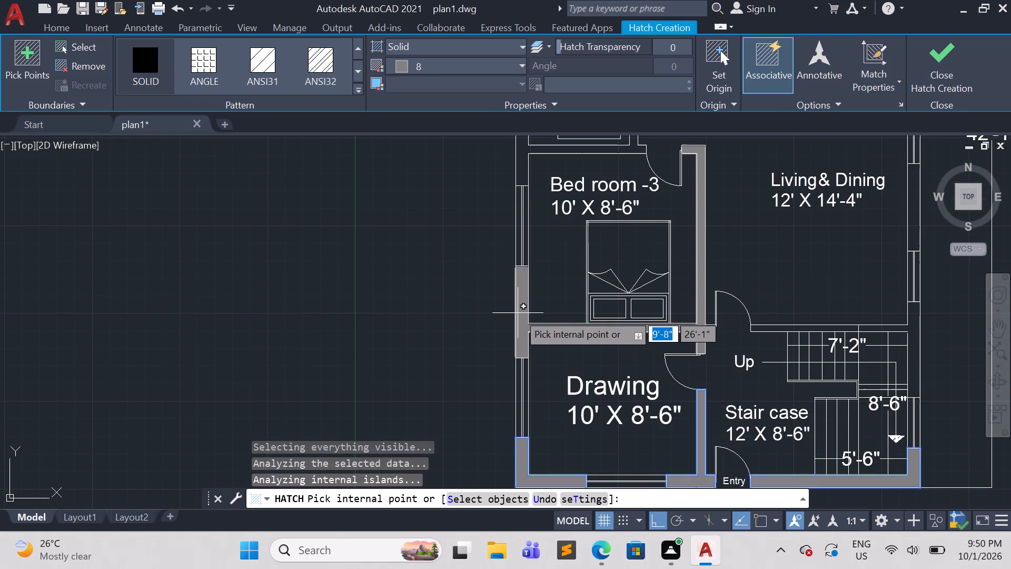
pyautogui.click(518, 313)
pyautogui.moveTo(457, 340); pyautogui.dragTo(450, 419, button='middle')
pyautogui.scroll(-1, 449, 390)
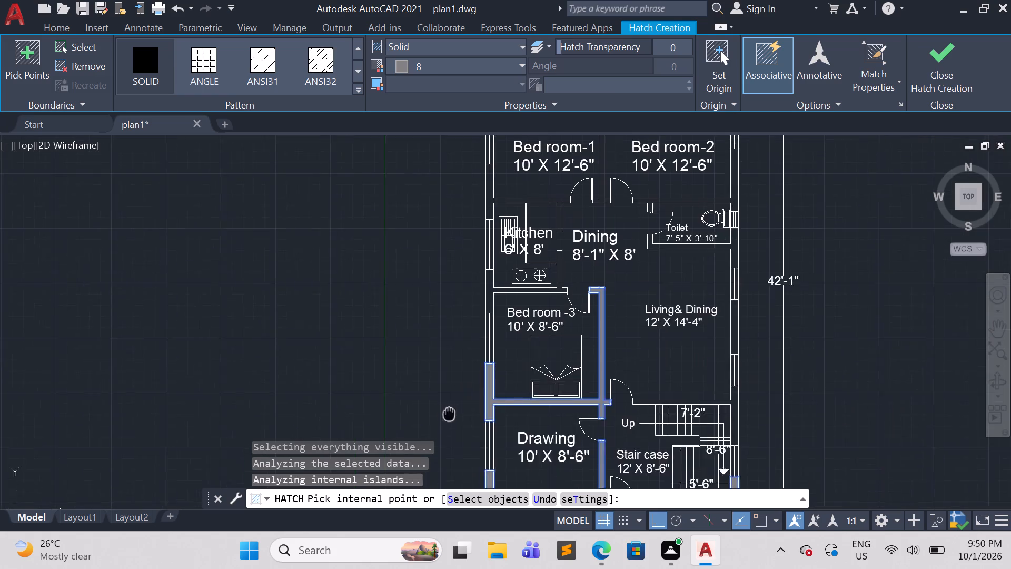
pyautogui.moveTo(450, 419); pyautogui.dragTo(458, 449, button='middle')
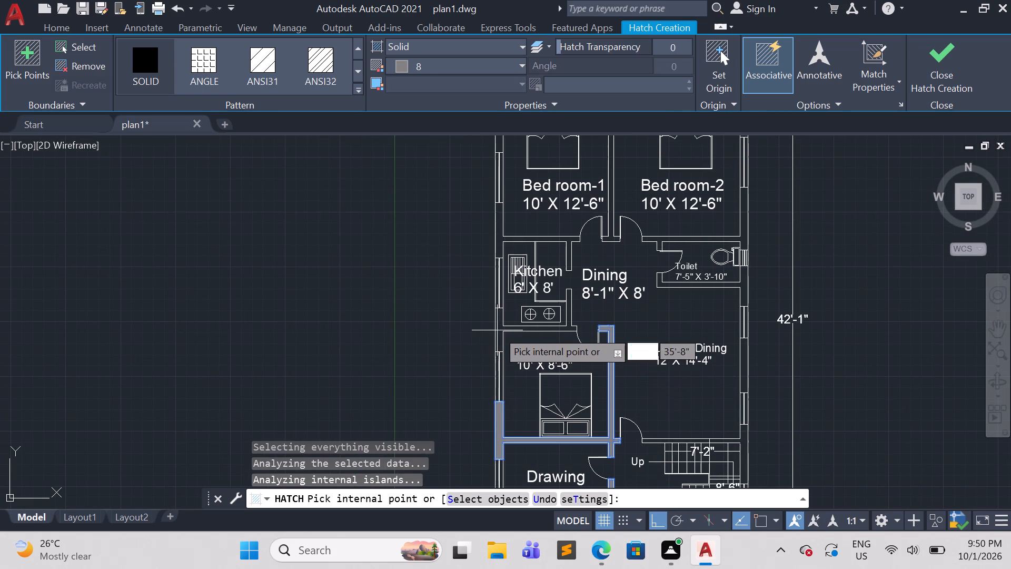
pyautogui.scroll(2, 497, 330)
pyautogui.click(497, 330)
# Fill the Kitchen–Bed room-1 wall, the north exterior walls and the wall between Bed room-1 and Bed room-2 with the solid hatch.
pyautogui.moveTo(441, 340); pyautogui.dragTo(426, 483, button='middle')
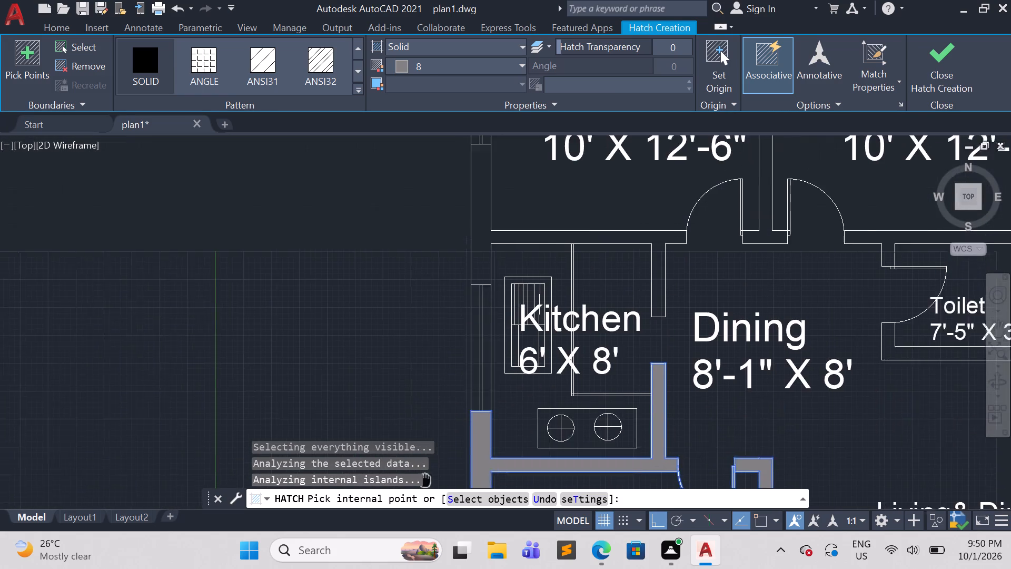
pyautogui.moveTo(426, 483); pyautogui.dragTo(430, 496, button='middle')
pyautogui.scroll(-1, 484, 254)
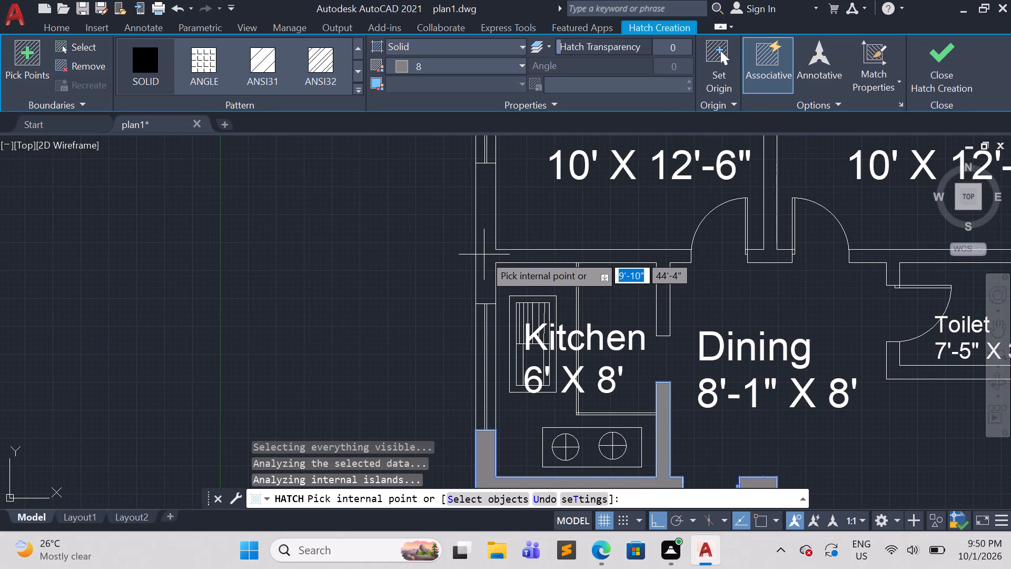
pyautogui.click(485, 254)
pyautogui.moveTo(413, 321); pyautogui.dragTo(408, 435, button='middle')
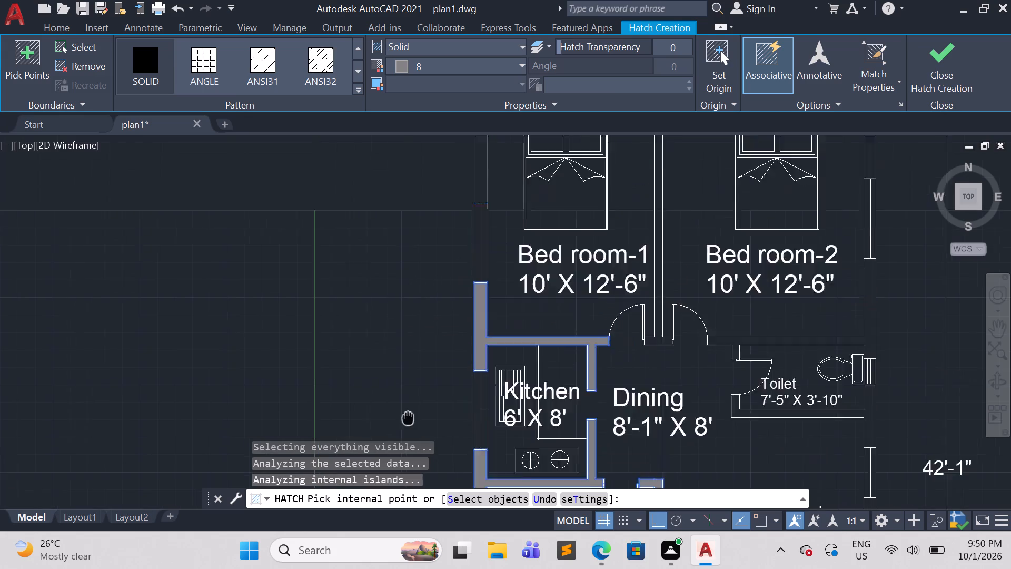
pyautogui.moveTo(408, 435); pyautogui.dragTo(421, 496, button='middle')
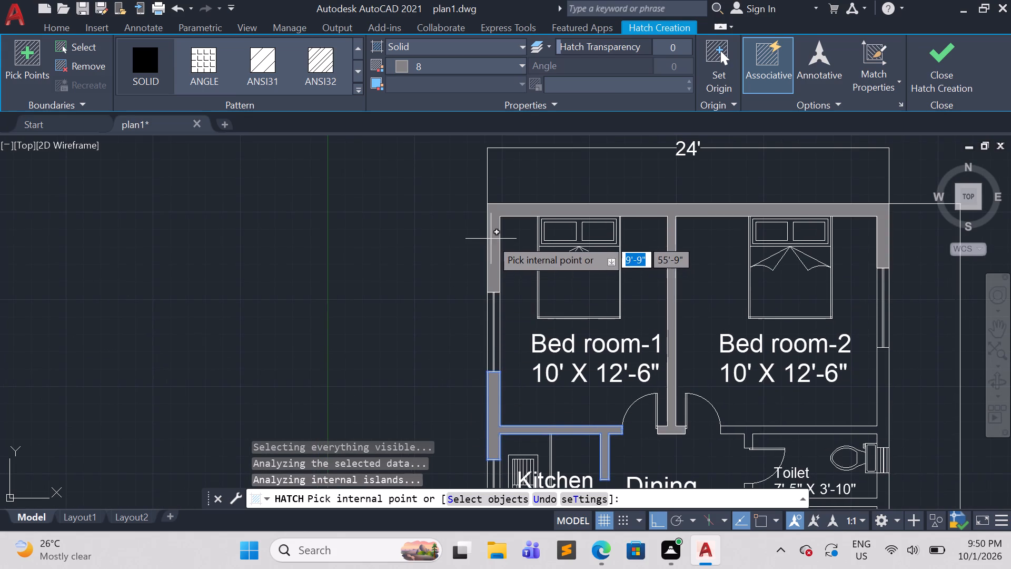
pyautogui.click(491, 239)
# Fill the Bed room-2–Toilet wall, the Toilet's south wall and the adjoining east exterior wall segments beside Living & Dining with the solid hatch.
pyautogui.moveTo(826, 404); pyautogui.dragTo(772, 303, button='middle')
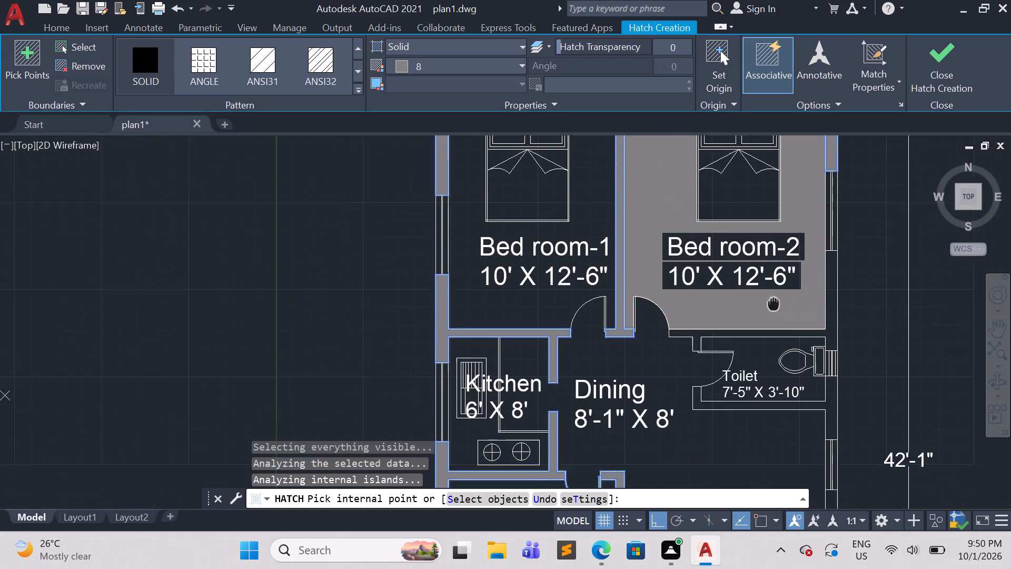
pyautogui.moveTo(772, 303); pyautogui.dragTo(764, 287, button='middle')
pyautogui.scroll(-1, 764, 287)
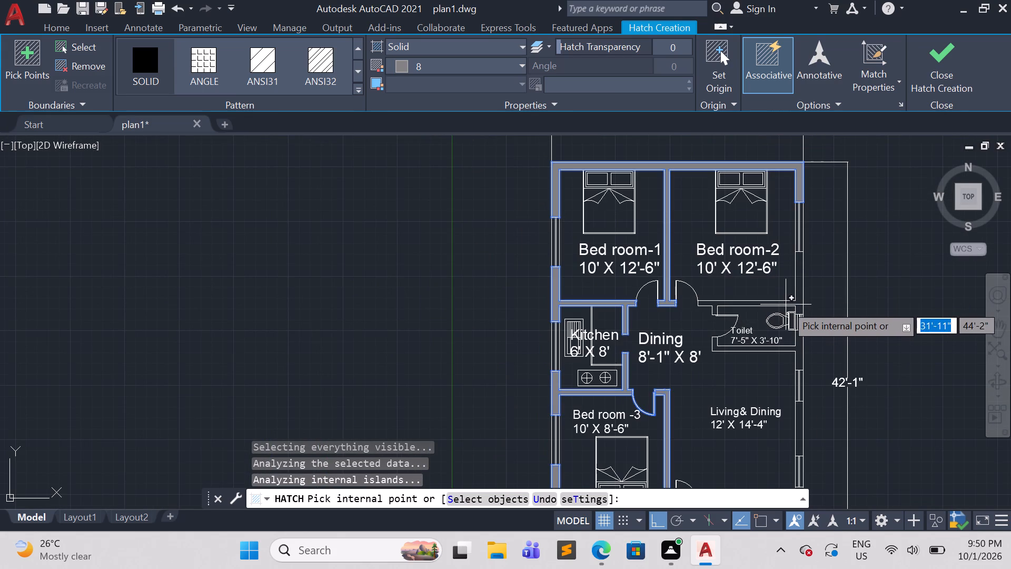
pyautogui.scroll(3, 786, 305)
pyautogui.click(787, 303)
pyautogui.scroll(-3, 844, 308)
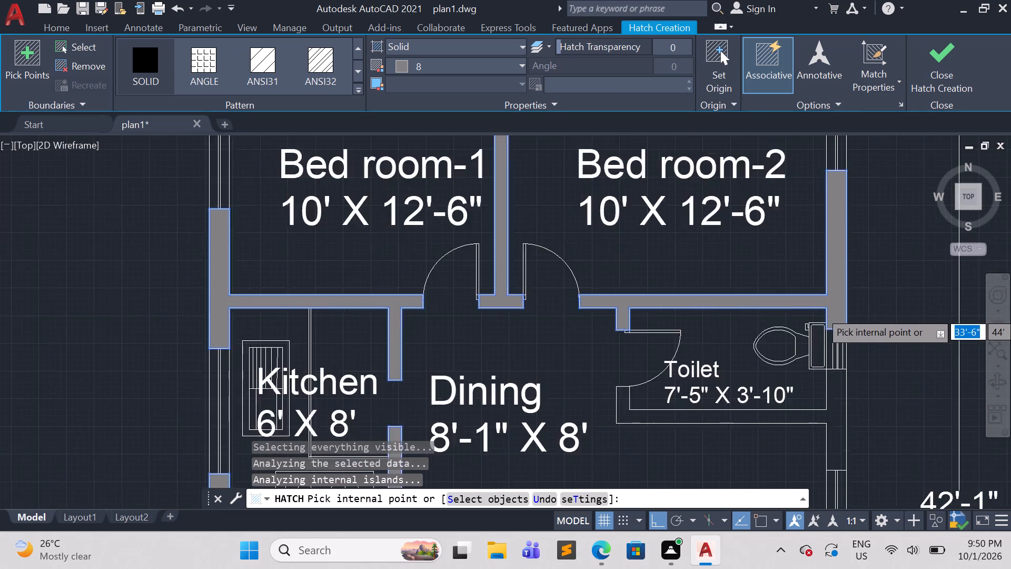
pyautogui.scroll(-1, 889, 351)
pyautogui.moveTo(871, 356); pyautogui.dragTo(786, 256, button='middle')
pyautogui.scroll(3, 778, 263)
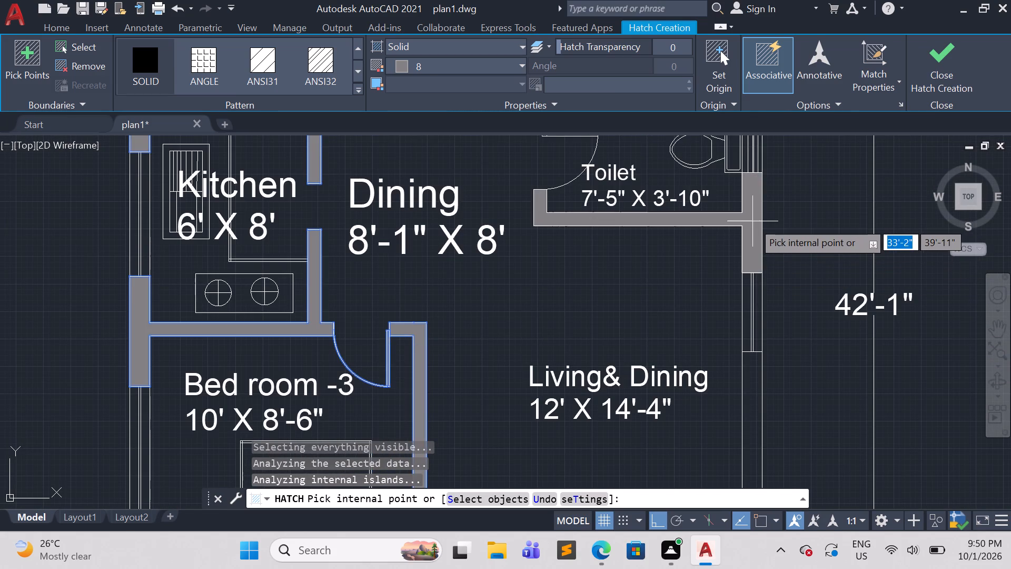
pyautogui.click(752, 221)
pyautogui.click(753, 391)
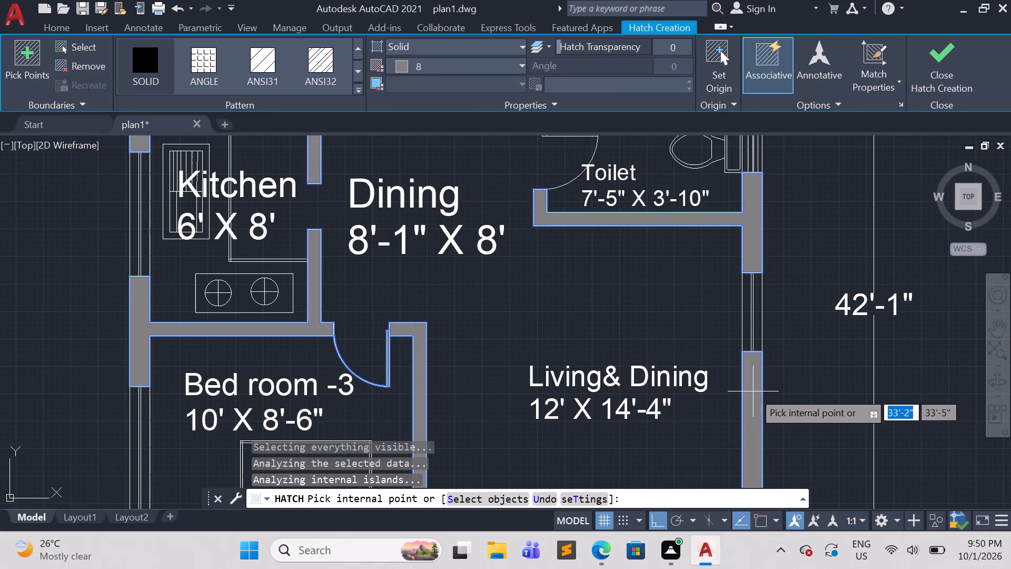
# Fill the western part of the wall between Living & Dining and the Stair case with the solid color 8 hatch.
pyautogui.scroll(-2, 801, 381)
pyautogui.moveTo(812, 432); pyautogui.dragTo(752, 319, button='middle')
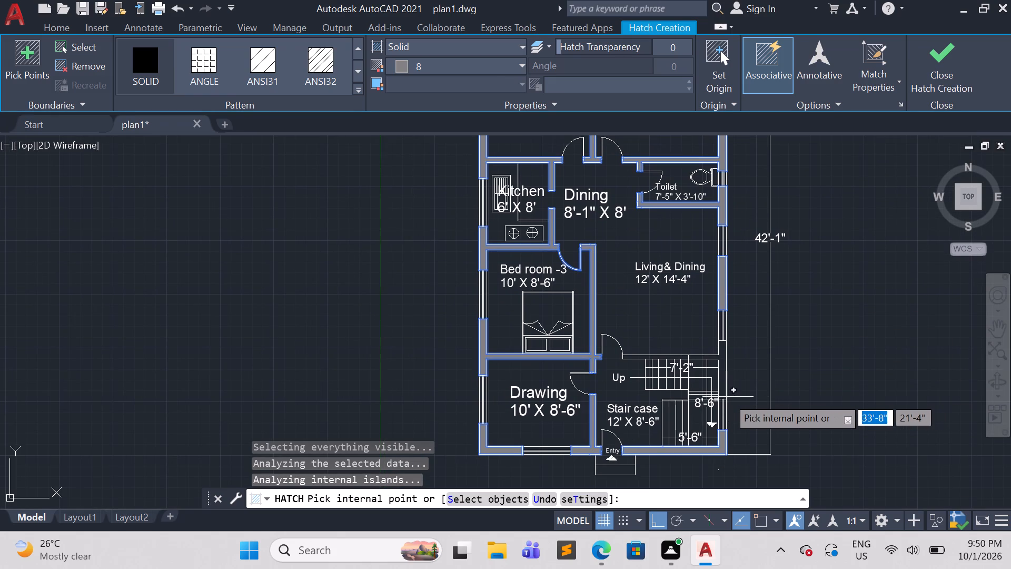
pyautogui.click(653, 357)
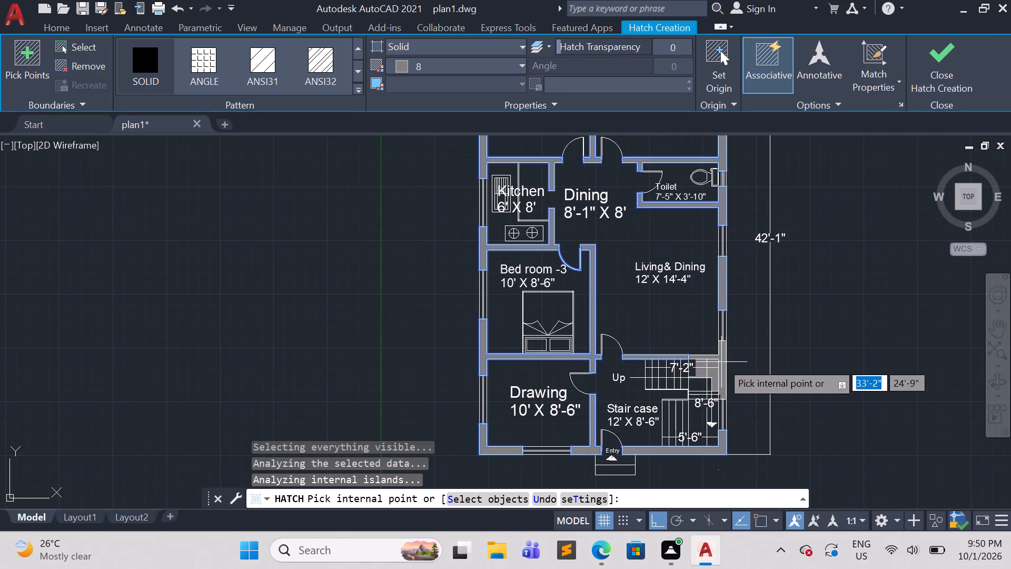
pyautogui.scroll(2, 700, 357)
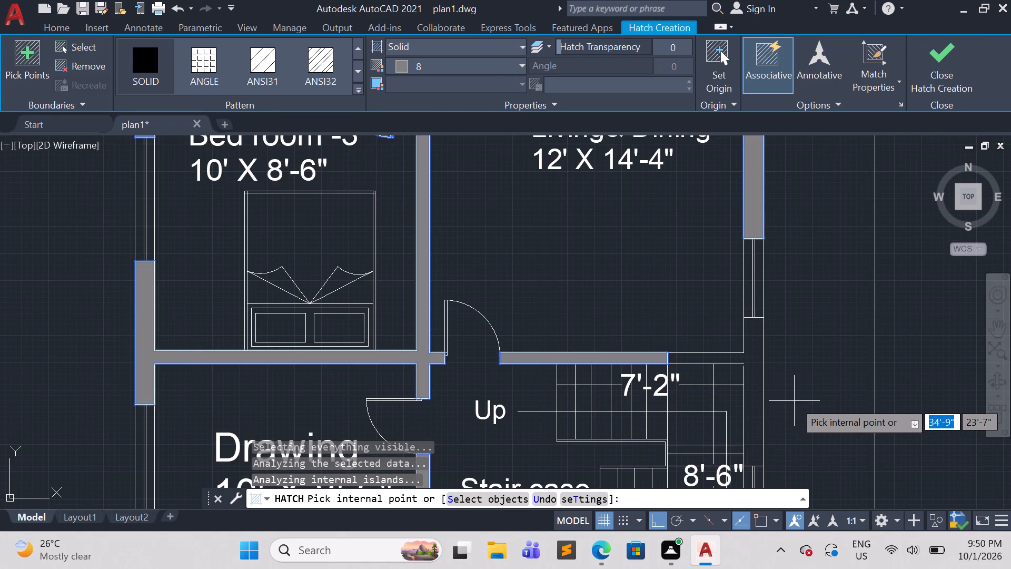
pyautogui.press('Escape')
# Draw a short line closing the gap at the Stair case's northeast inner wall corner.
pyautogui.scroll(2, 802, 374)
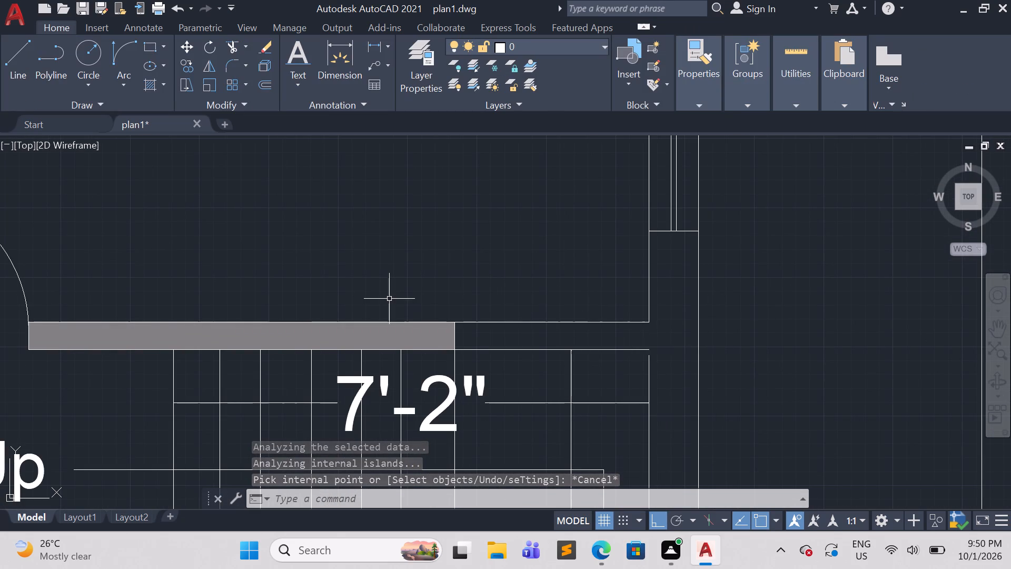
pyautogui.click(9, 60)
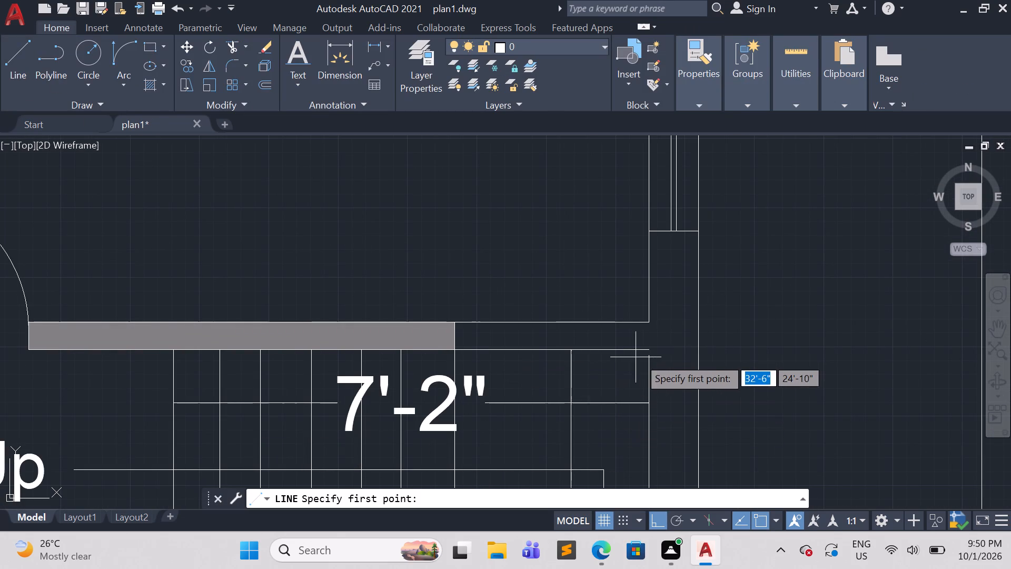
pyautogui.click(649, 360)
pyautogui.click(645, 348)
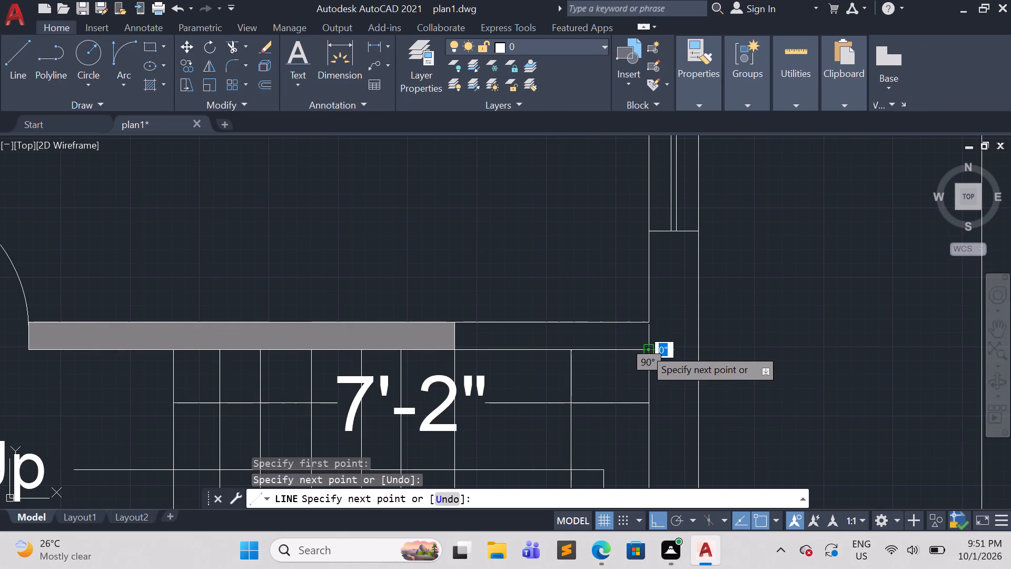
pyautogui.press('Escape')
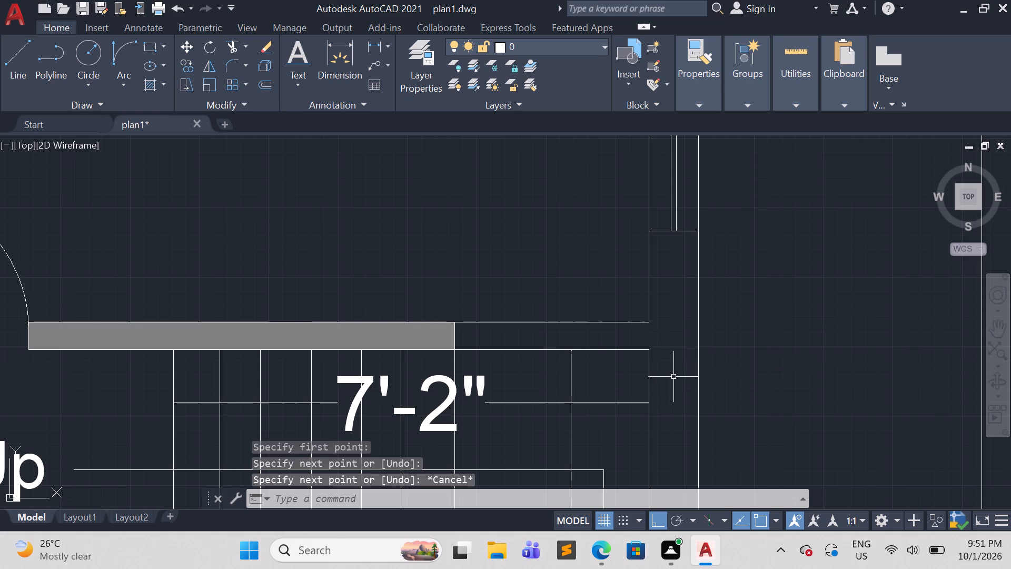
# Fill the Stair case's northeast wall corner and adjoining east exterior wall with solid hatch in color 8.
pyautogui.press('h')
pyautogui.press('Return')
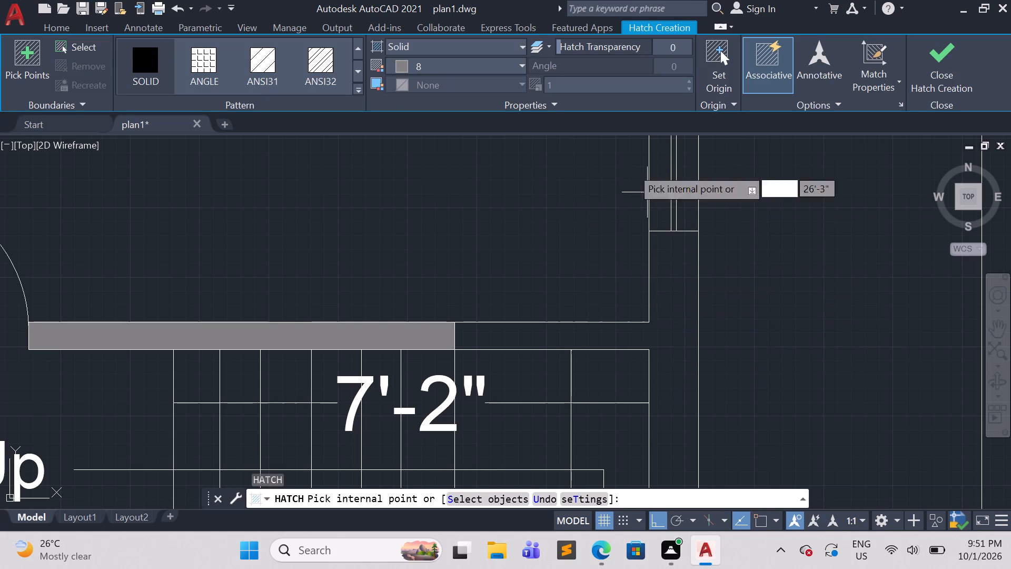
pyautogui.click(521, 50)
pyautogui.click(482, 63)
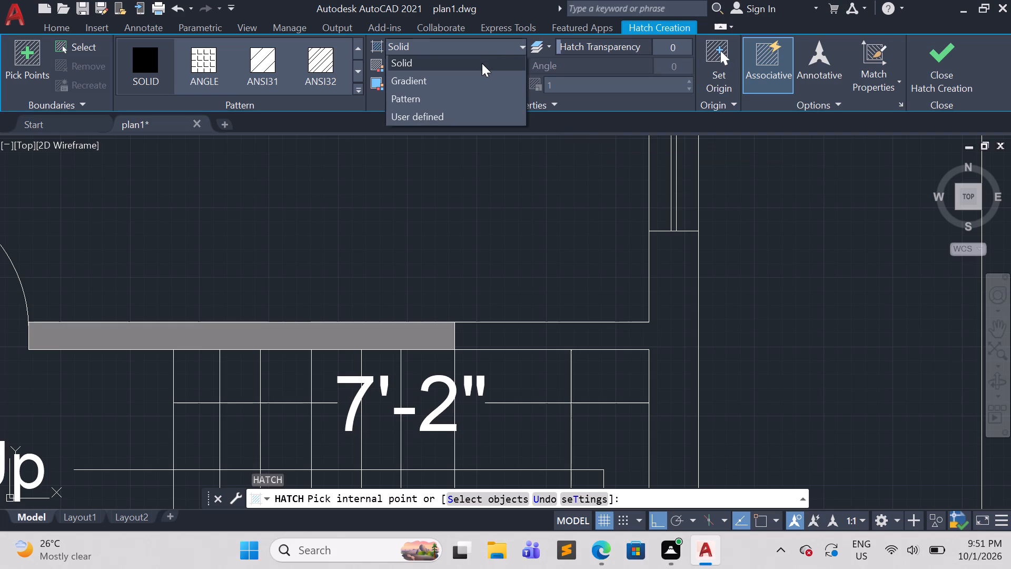
pyautogui.click(518, 65)
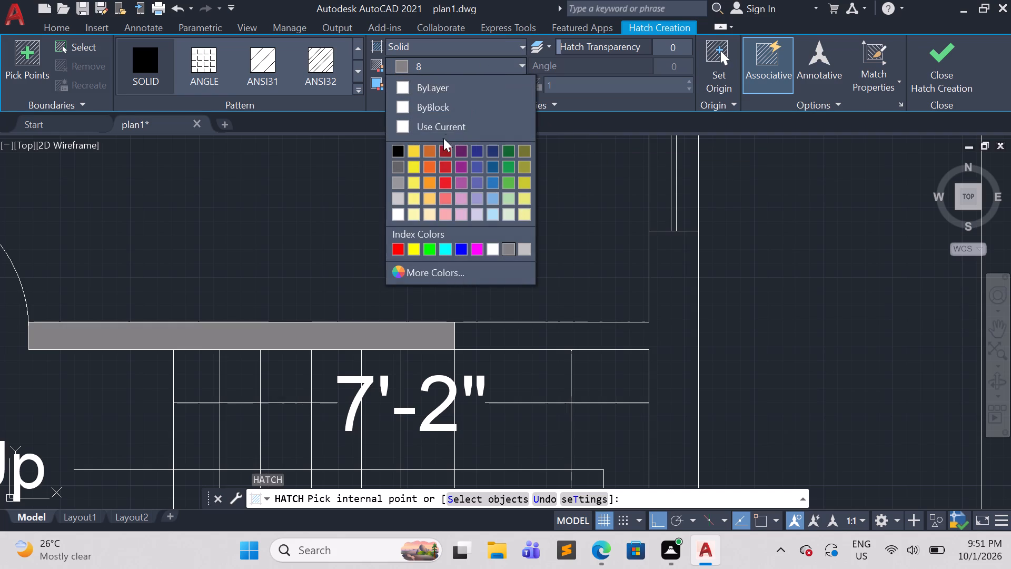
pyautogui.click(501, 247)
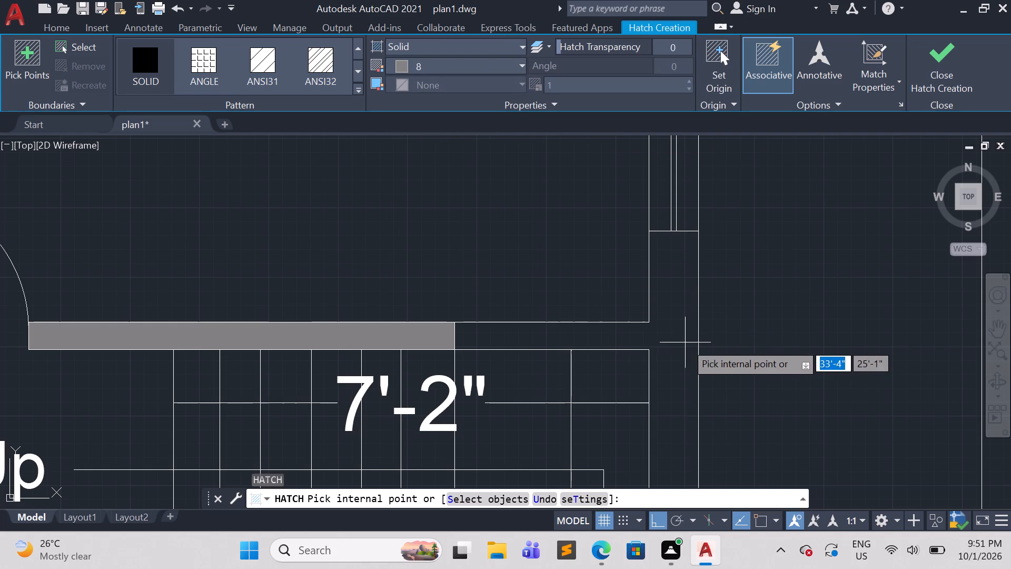
pyautogui.click(677, 327)
pyautogui.scroll(-2, 765, 327)
pyautogui.scroll(-2, 804, 350)
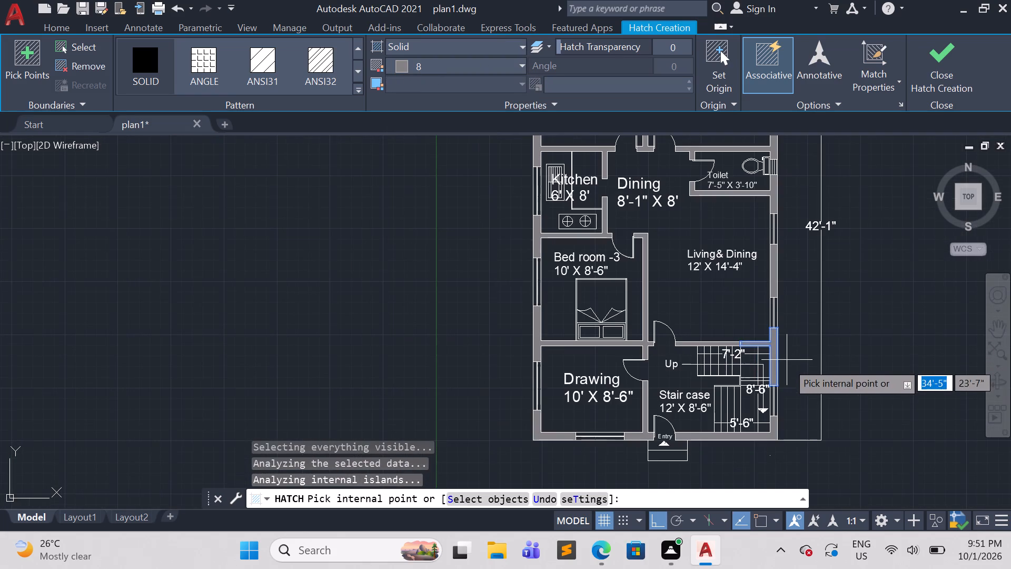
pyautogui.press('Escape')
pyautogui.press('Escape')
pyautogui.press('Escape')
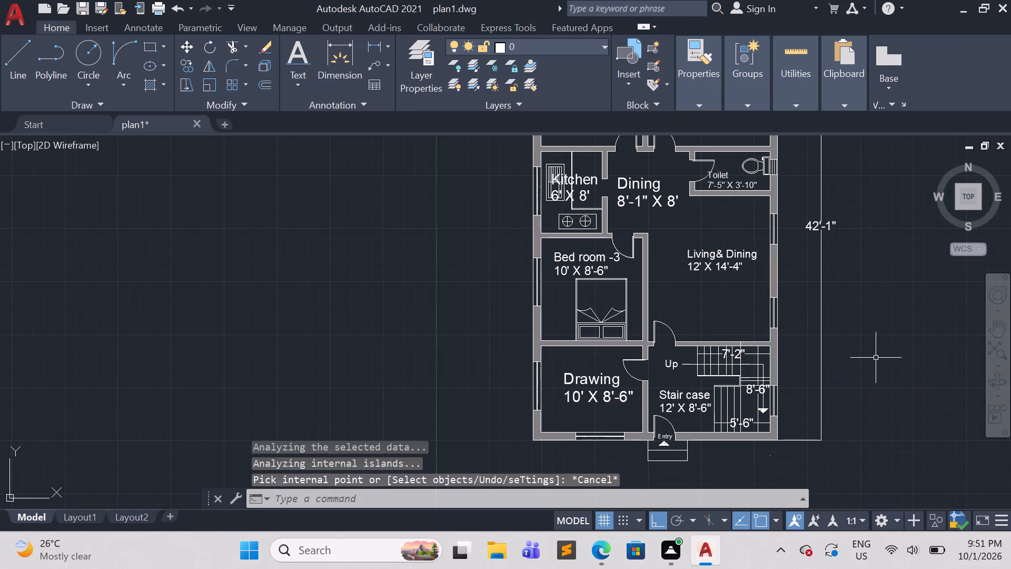
# Review the whole hatched floor plan and minimize AutoCAD to return to the reference PDF.
pyautogui.scroll(-1, 874, 358)
pyautogui.moveTo(882, 340); pyautogui.dragTo(882, 344, button='middle')
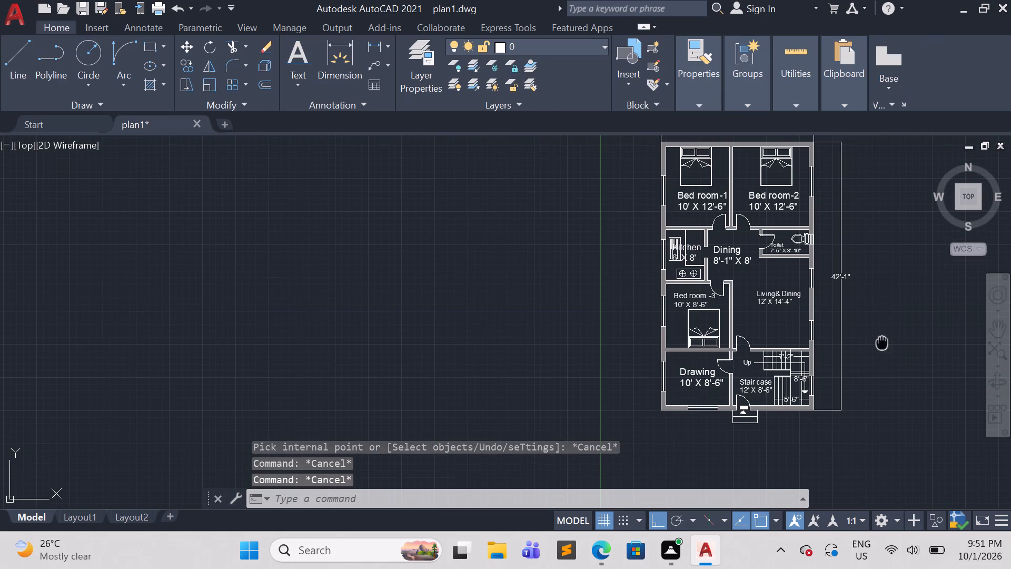
pyautogui.moveTo(882, 344); pyautogui.dragTo(833, 411, button='middle')
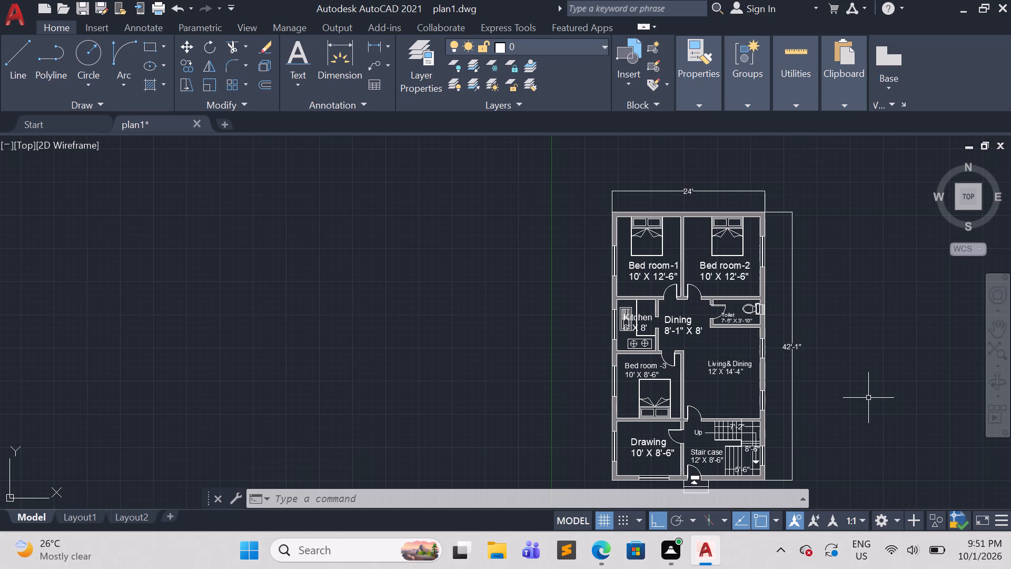
pyautogui.click(956, 9)
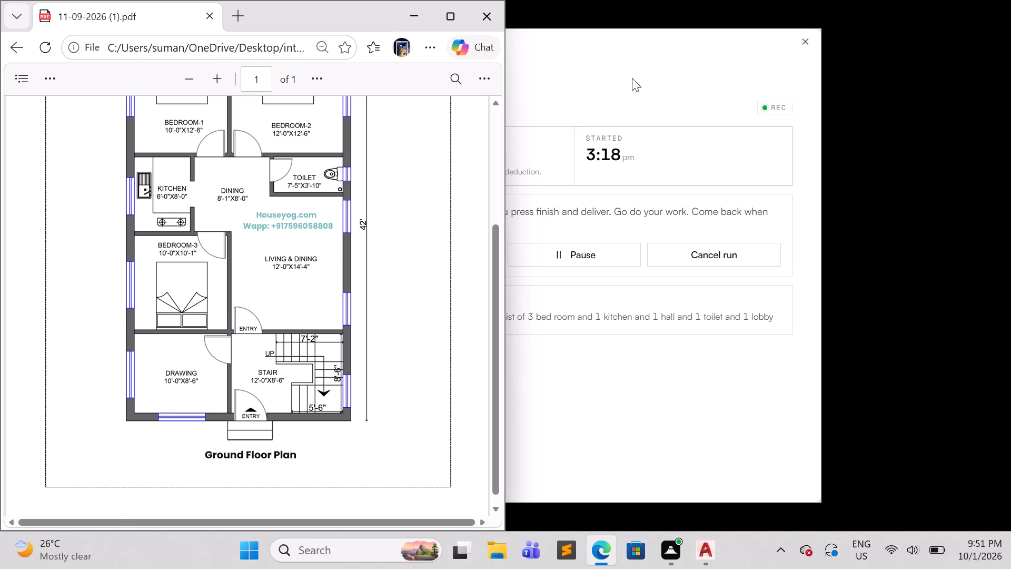
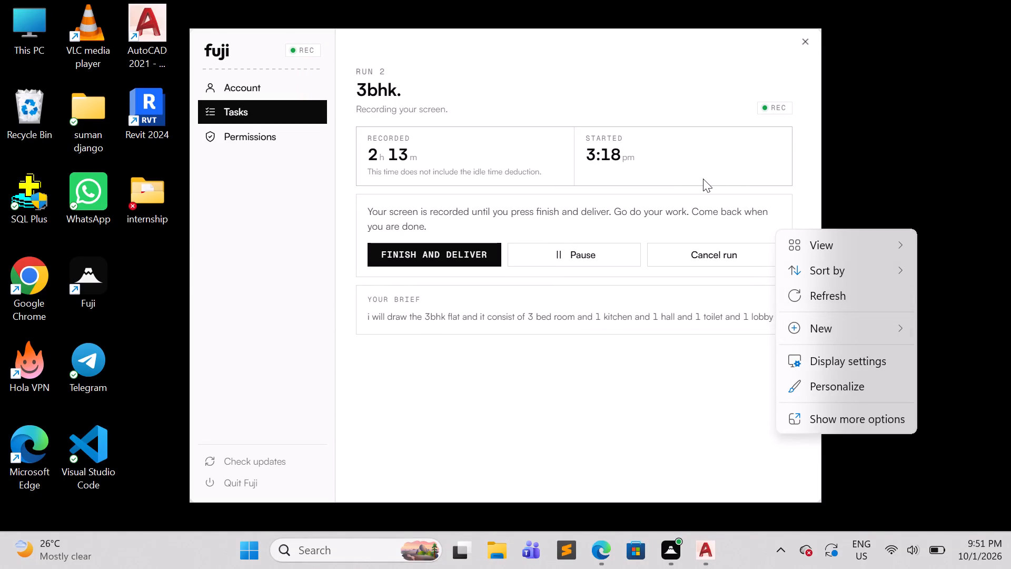
# Create a new folder on the desktop and name it "plan file pdf".
pyautogui.click(827, 323)
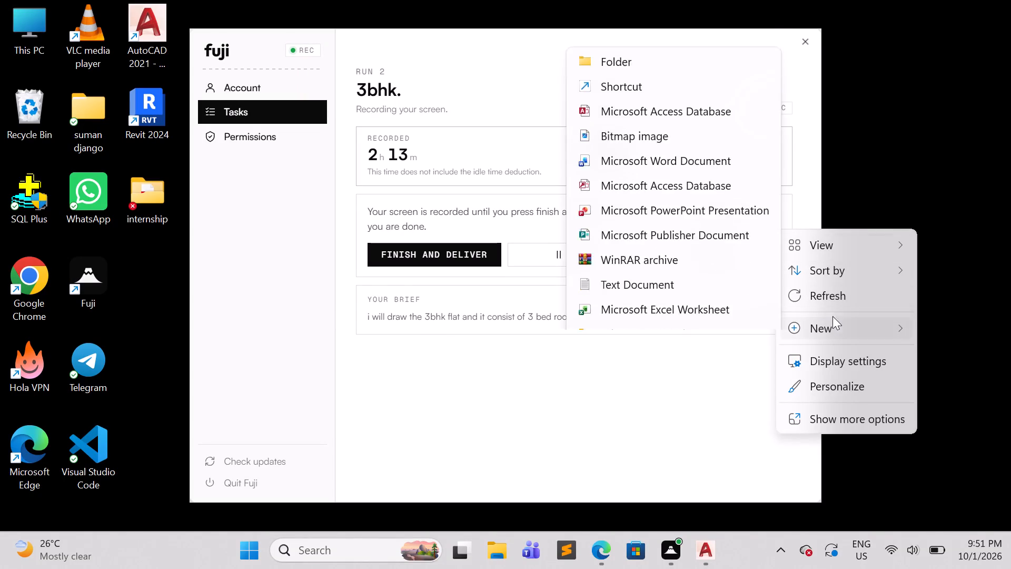
pyautogui.click(634, 23)
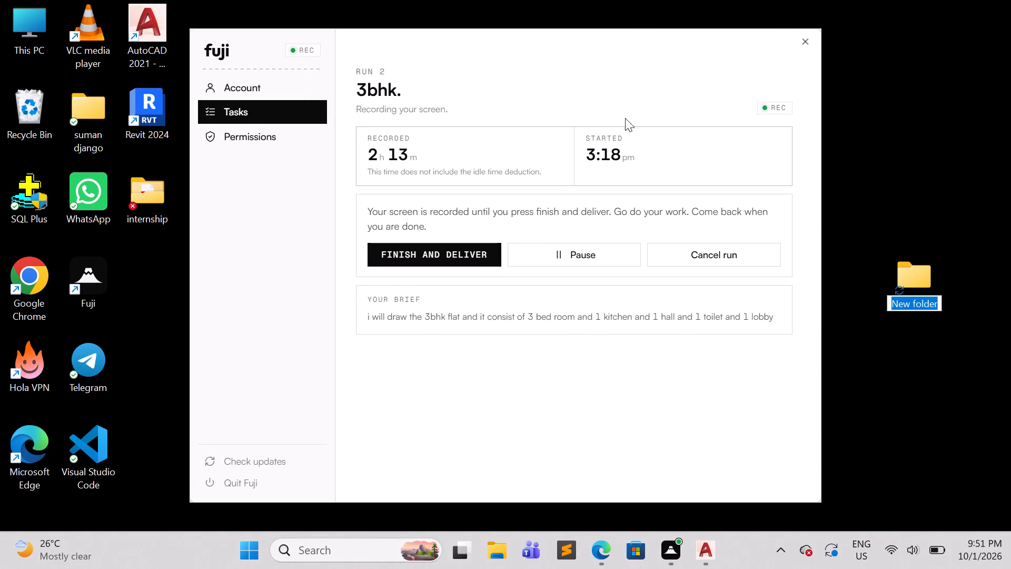
pyautogui.press('BackSpace')
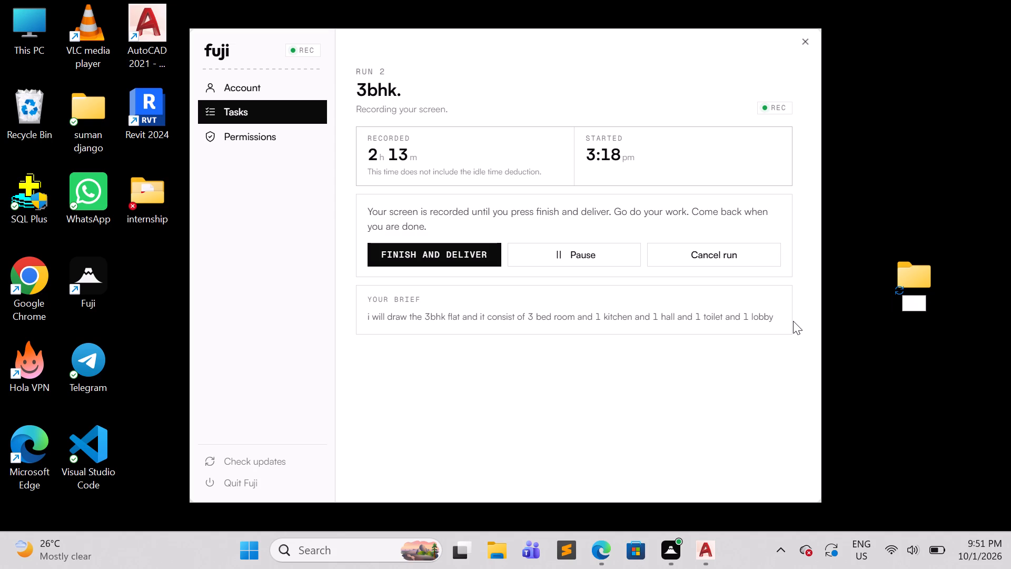
pyautogui.write('plan')
pyautogui.press('space')
pyautogui.write('file')
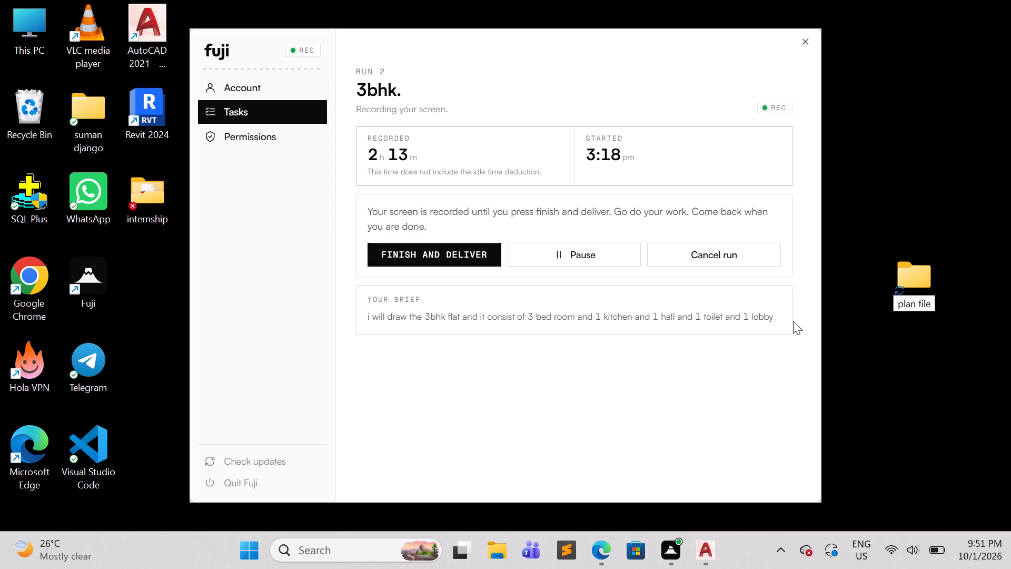
pyautogui.press('space')
pyautogui.write('pdf')
pyautogui.click(903, 367)
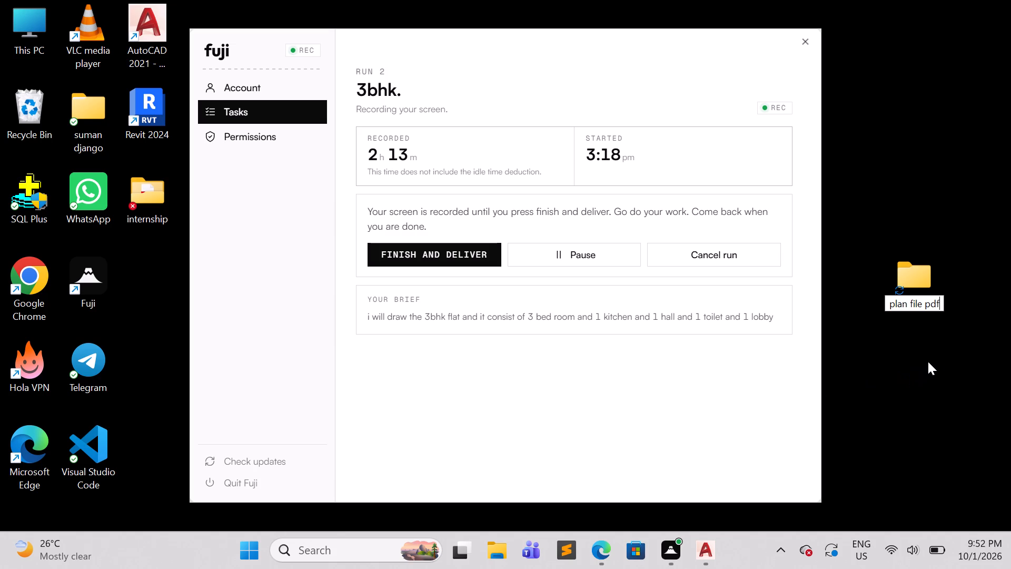
pyautogui.tripleClick(936, 349)
pyautogui.click(947, 282)
pyautogui.press('Return')
pyautogui.press('Return')
pyautogui.press('Return')
pyautogui.press('Return')
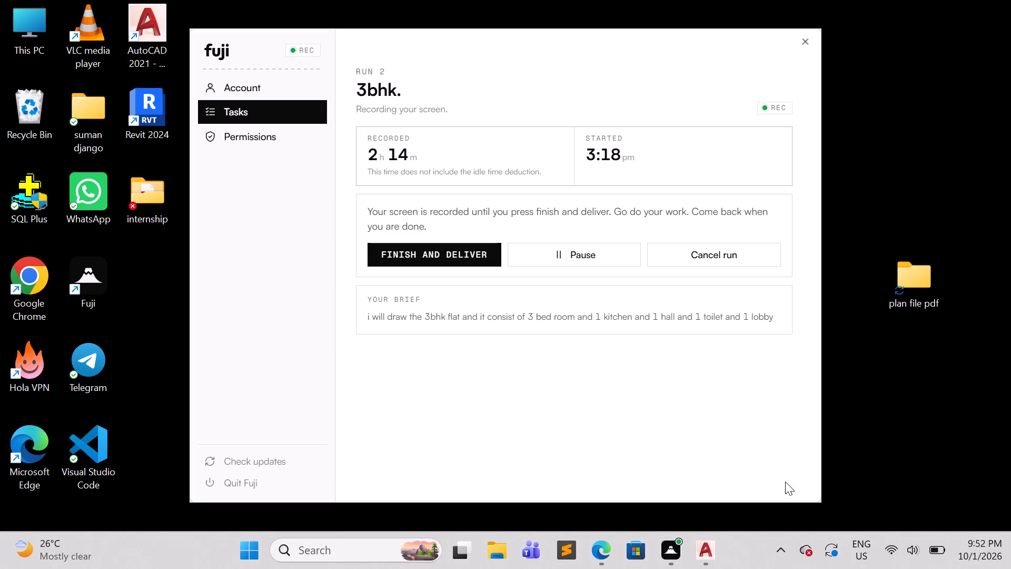
# Switch to AutoCAD and save the plan1 drawing with QSAVE.
pyautogui.click(694, 505)
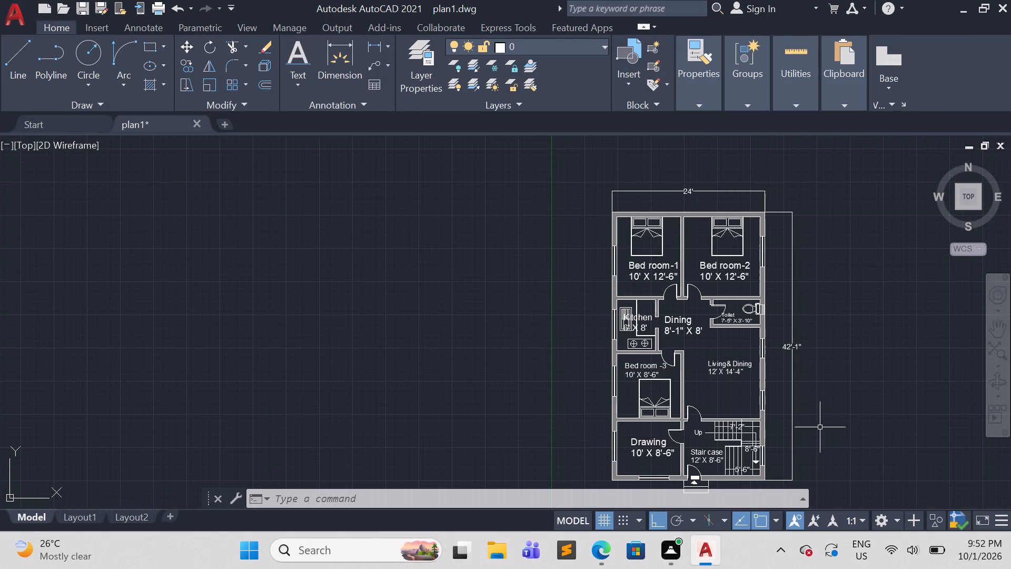
pyautogui.moveTo(828, 407); pyautogui.dragTo(804, 342, button='middle')
pyautogui.scroll(-1, 837, 378)
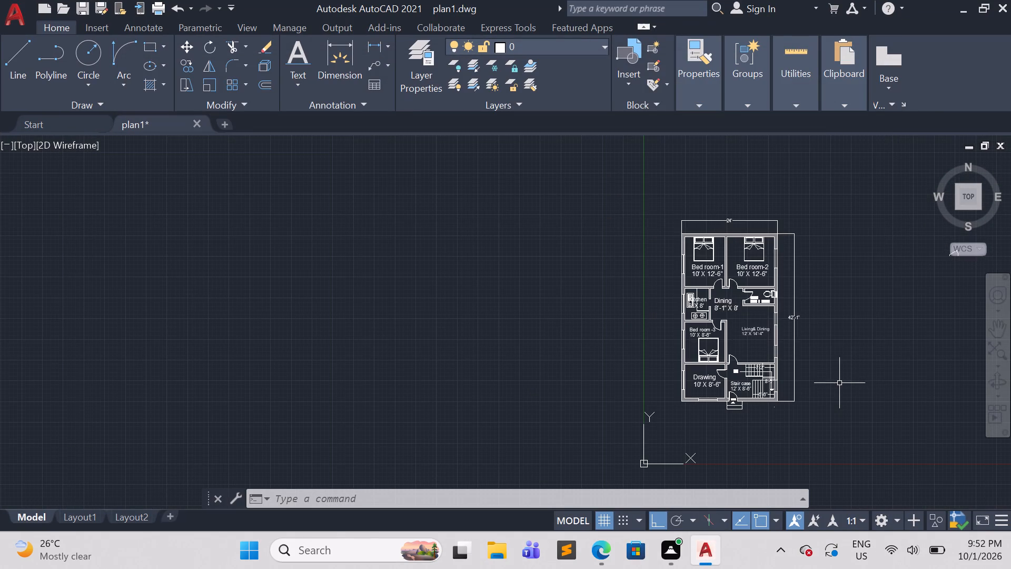
pyautogui.scroll(1, 825, 398)
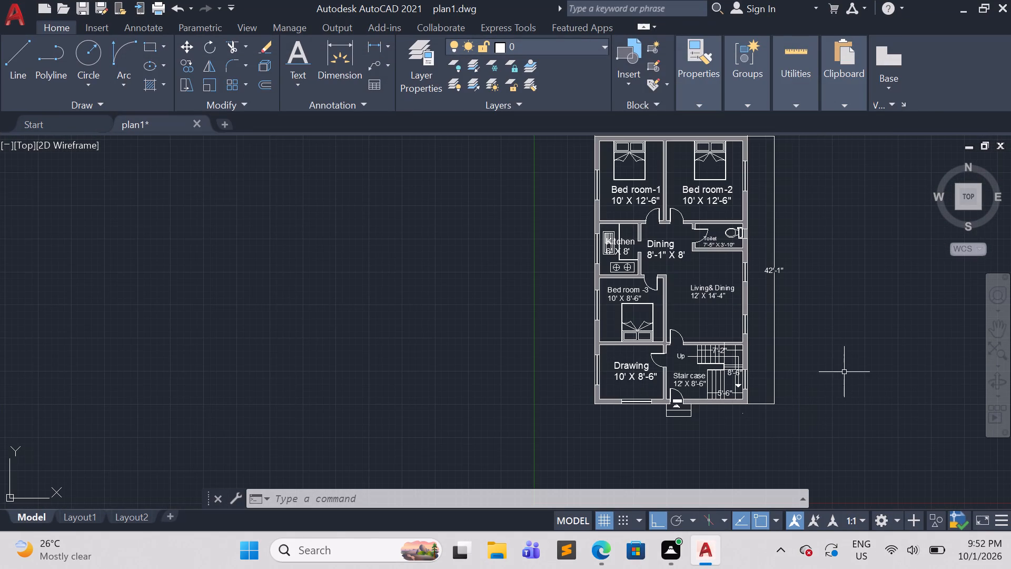
pyautogui.moveTo(832, 389); pyautogui.dragTo(809, 413, button='middle')
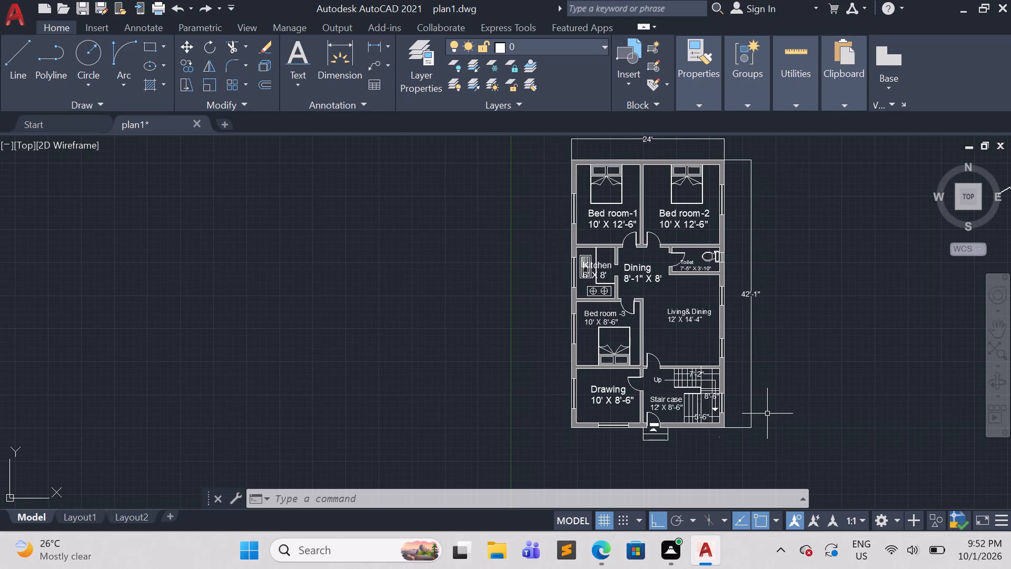
pyautogui.press('q')
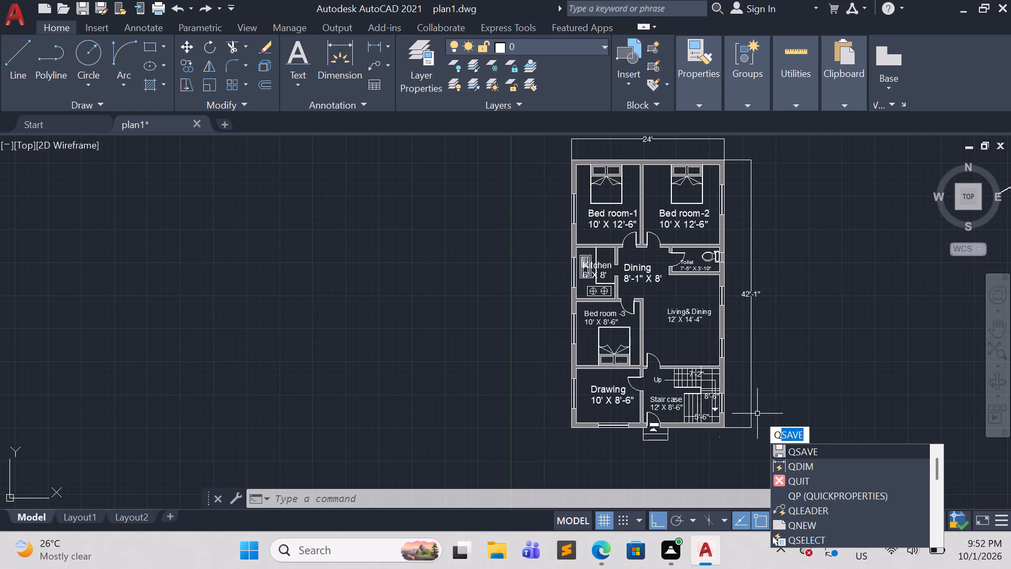
pyautogui.click(809, 453)
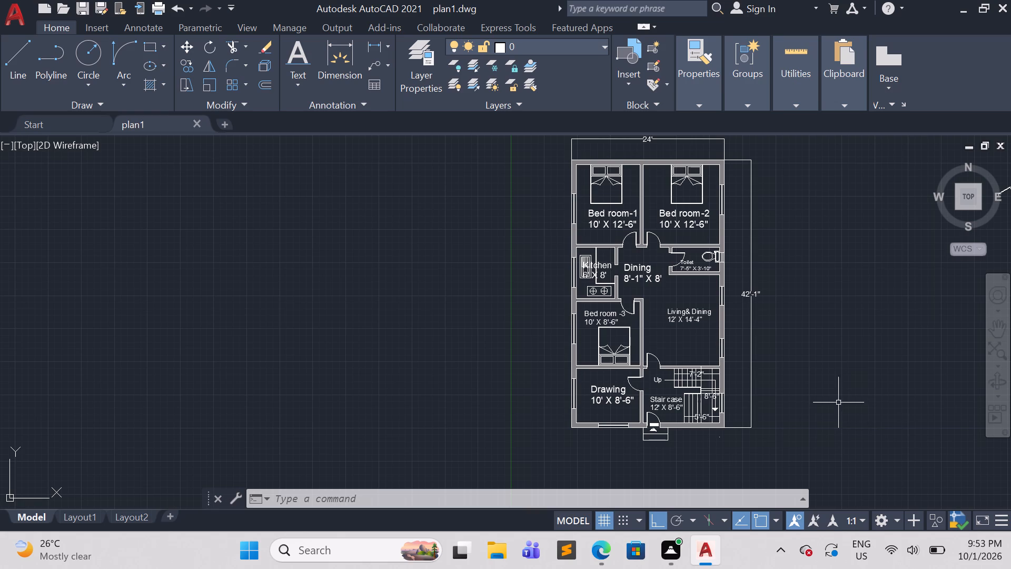
# Copy the entire floor plan, including its overall dimensions, to the clipboard and clear the selection.
pyautogui.scroll(-1, 849, 423)
pyautogui.click(848, 444)
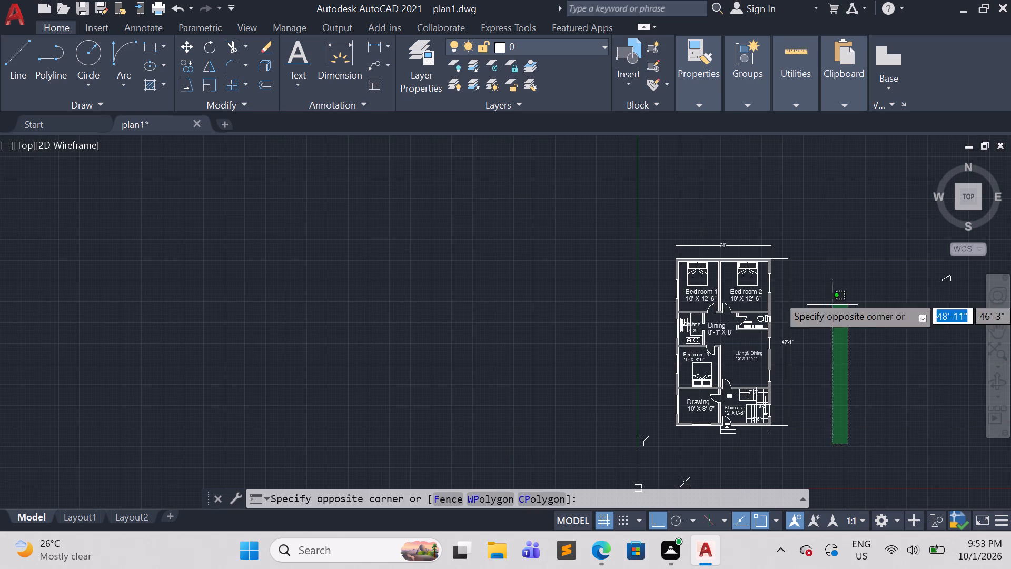
pyautogui.click(647, 216)
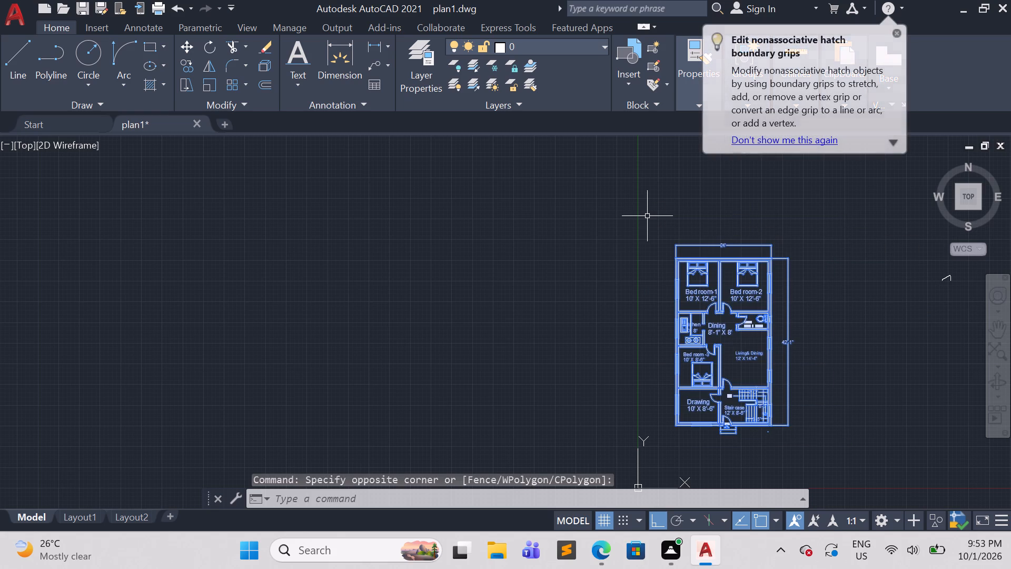
pyautogui.hotkey('ctrl', 'c')
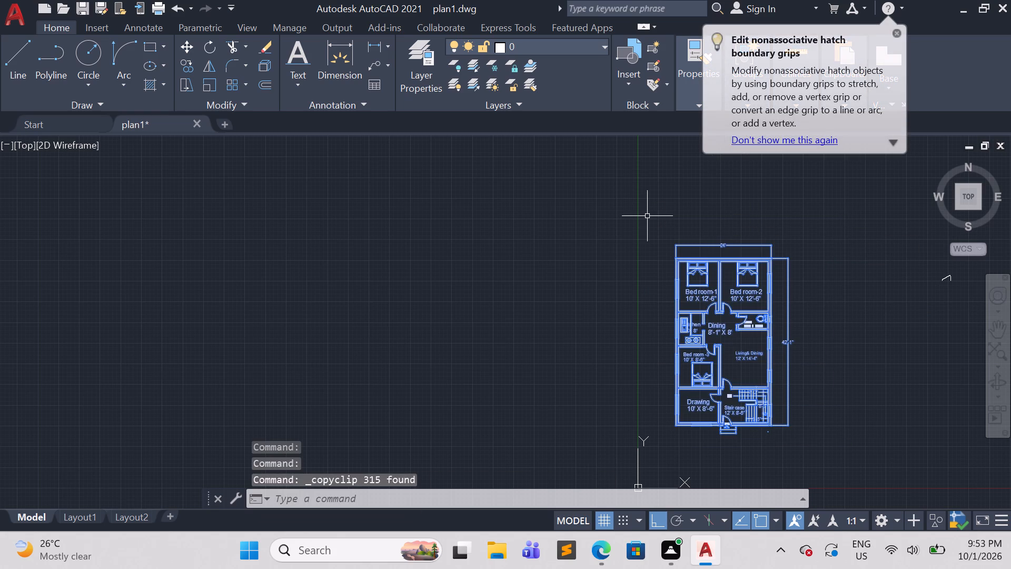
pyautogui.click(819, 346)
pyautogui.press('Escape')
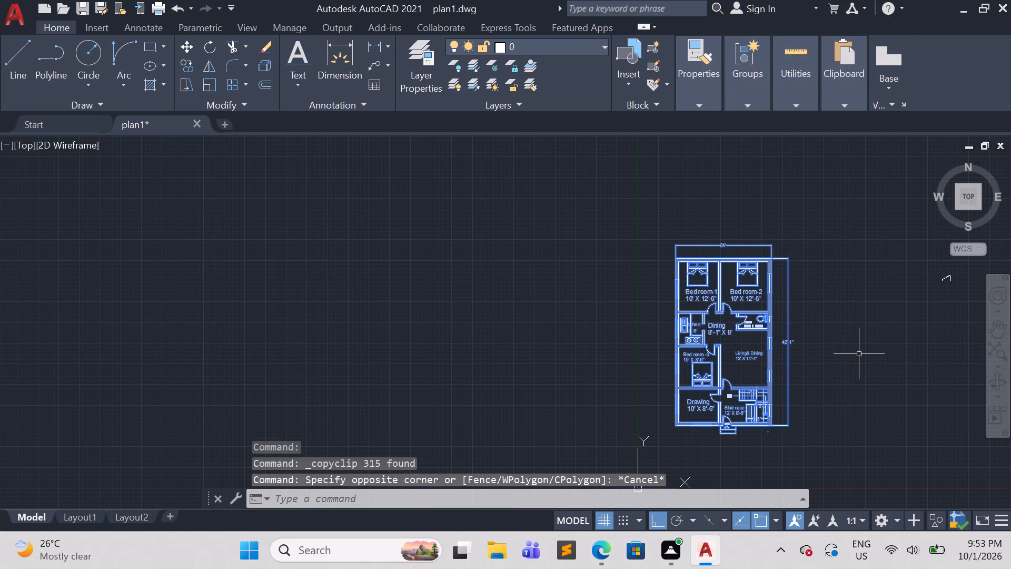
pyautogui.press('Escape')
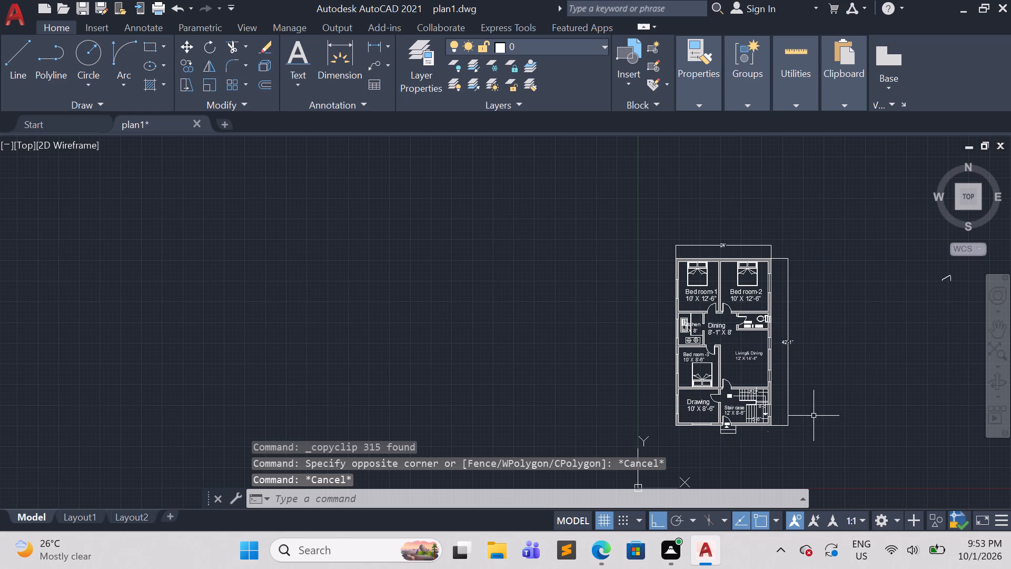
# Open Layout1 to show the floor plan in paper space.
pyautogui.moveTo(814, 416); pyautogui.dragTo(686, 362, button='middle')
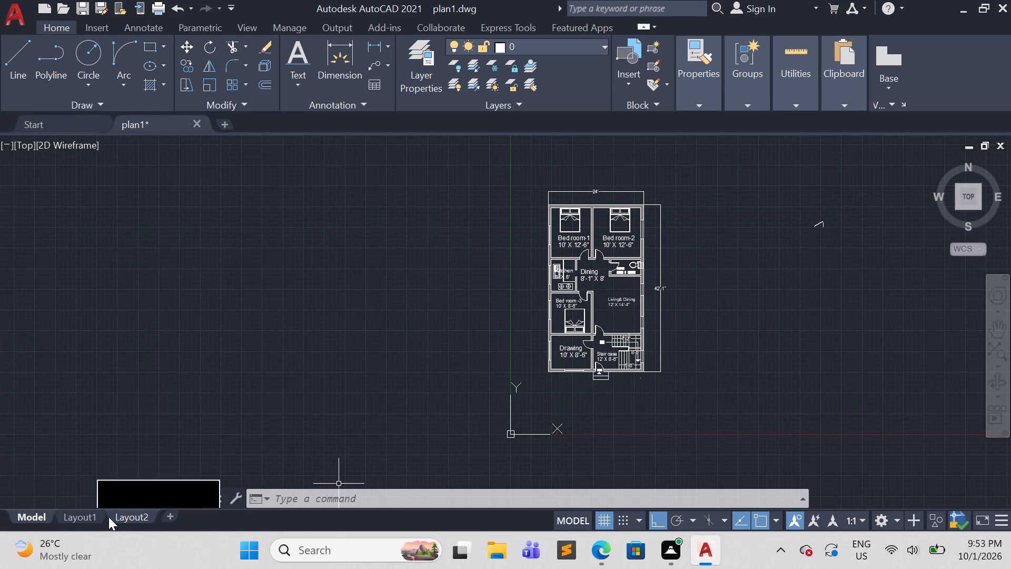
pyautogui.click(93, 515)
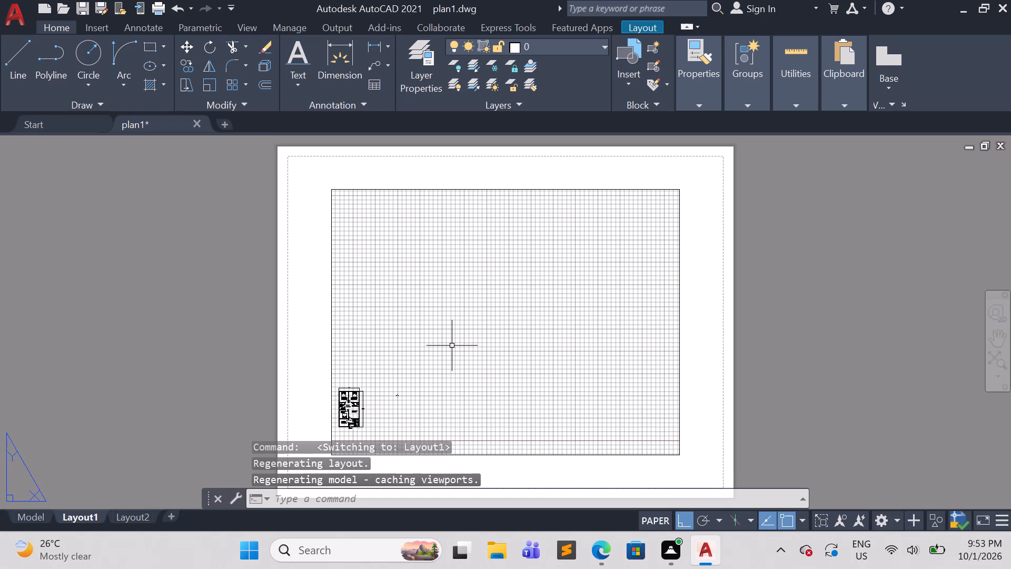
pyautogui.moveTo(474, 340); pyautogui.dragTo(582, 296, button='middle')
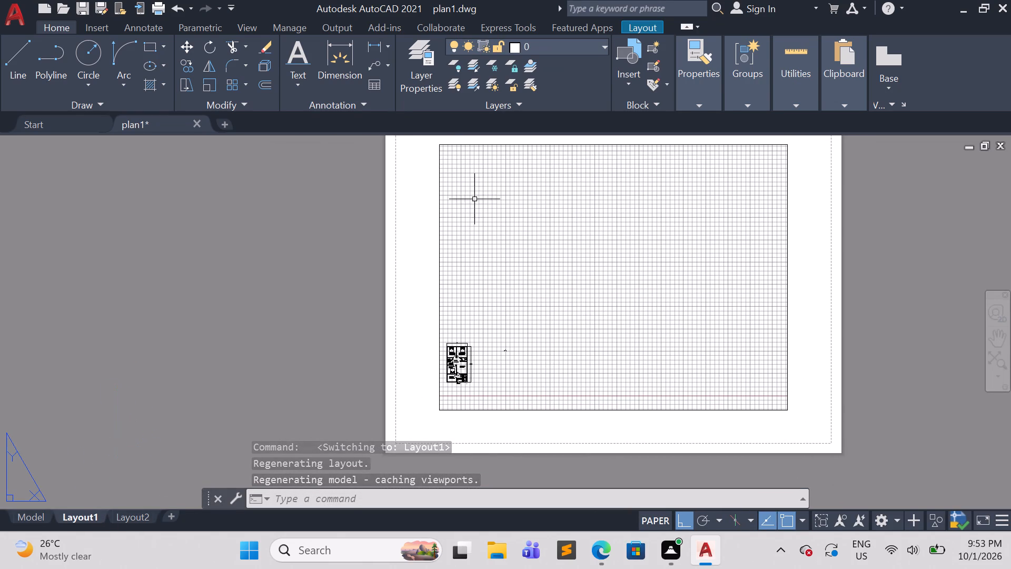
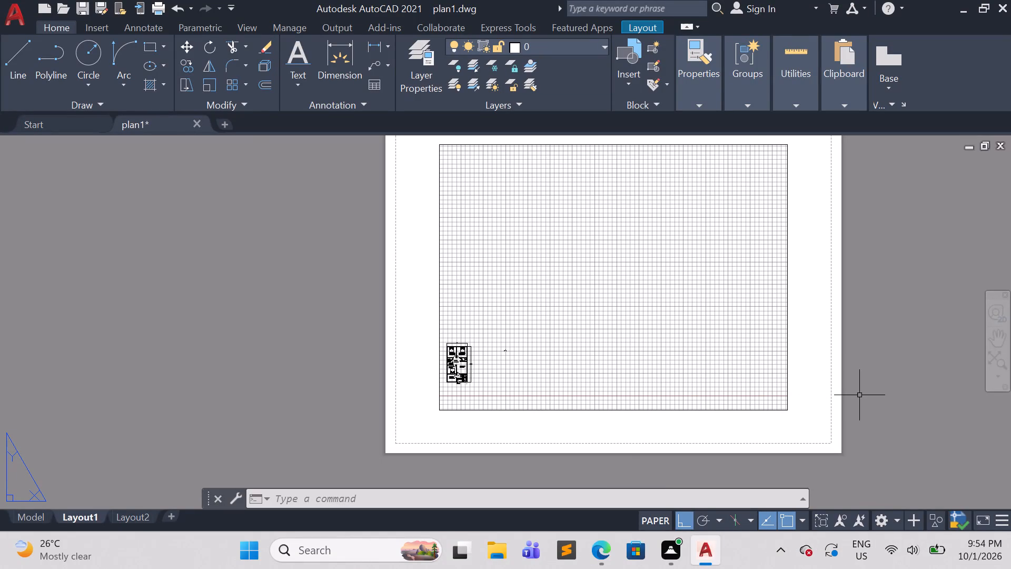
# Delete the existing viewport showing the small floor plan from the Layout1 sheet.
pyautogui.moveTo(878, 405); pyautogui.dragTo(882, 424, button='middle')
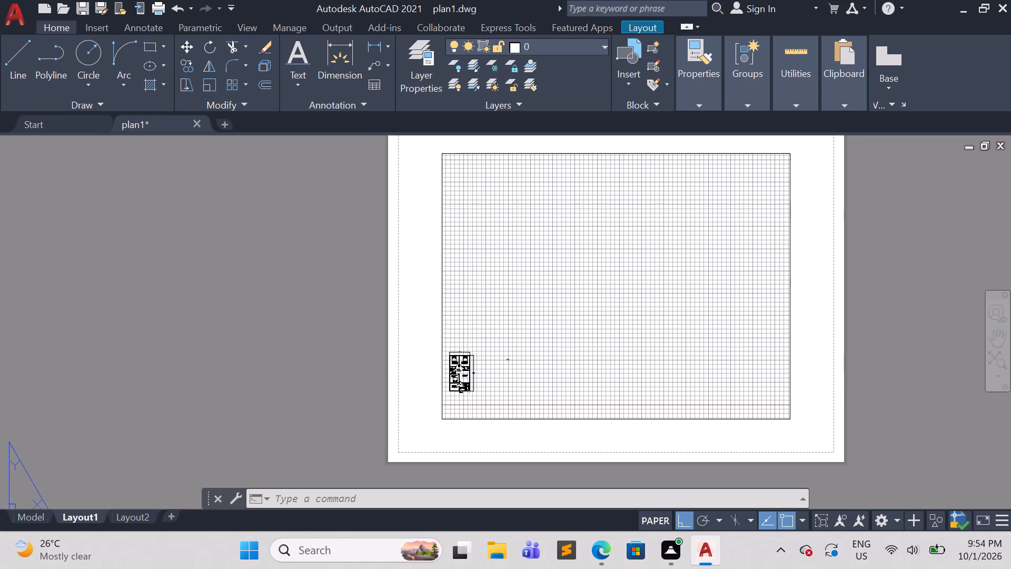
pyautogui.moveTo(882, 424); pyautogui.dragTo(888, 444, button='middle')
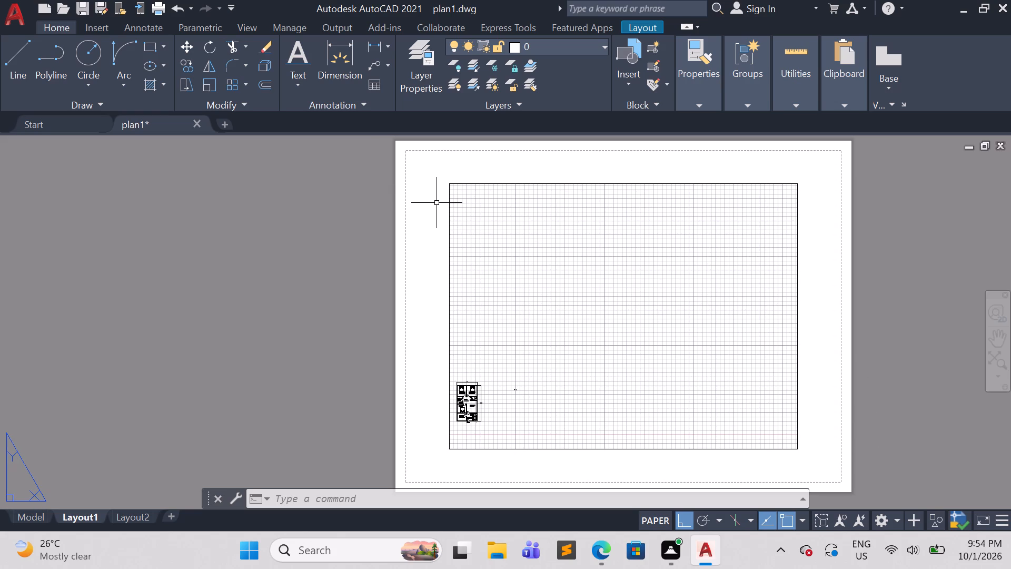
pyautogui.click(426, 172)
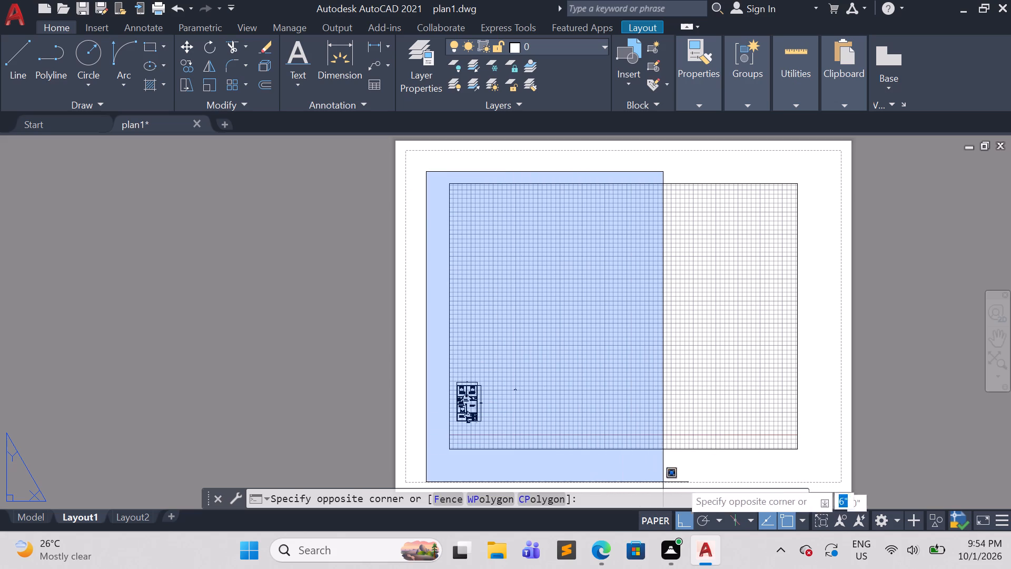
pyautogui.click(806, 465)
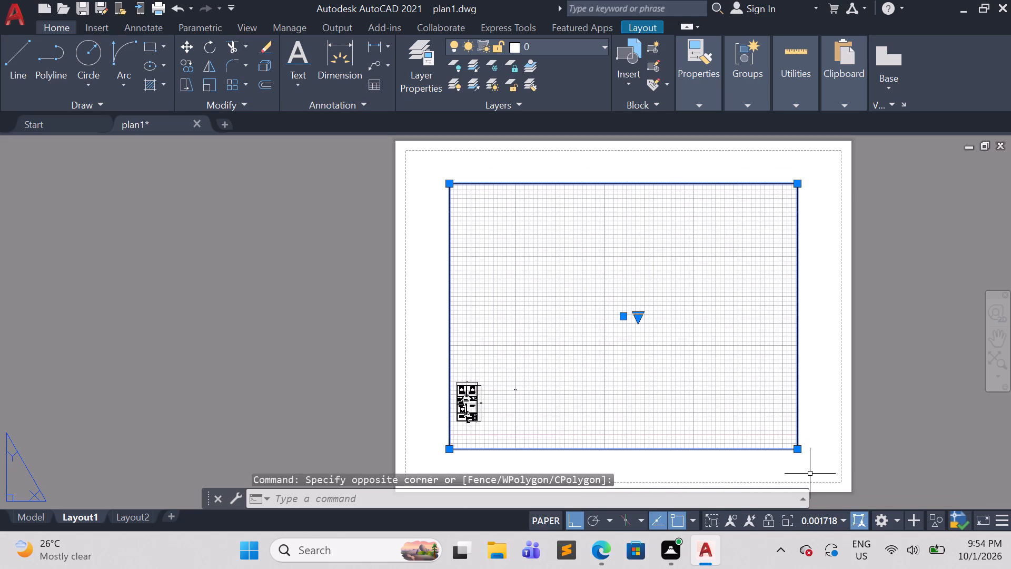
pyautogui.press('d')
pyautogui.press('e')
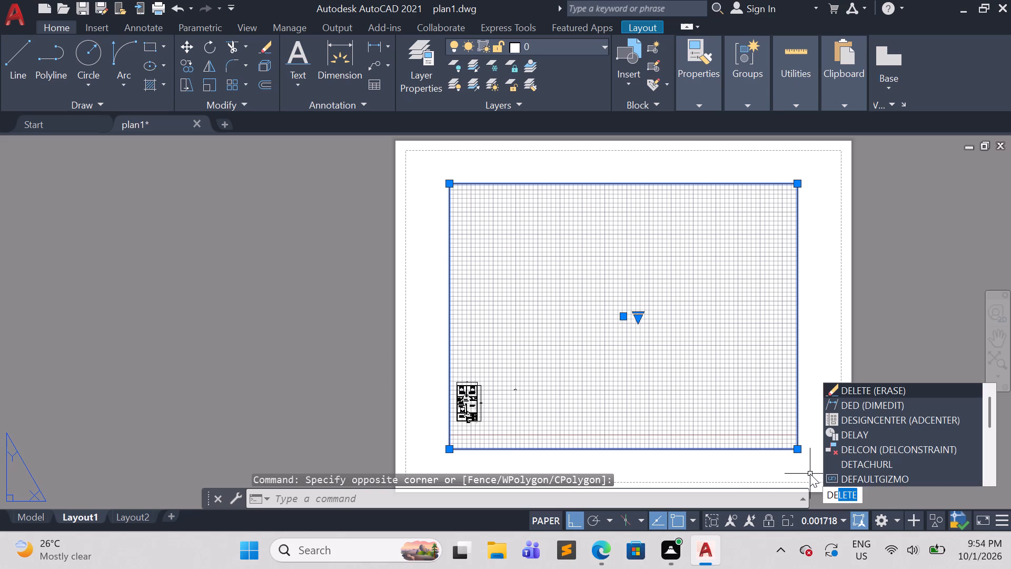
pyautogui.click(899, 384)
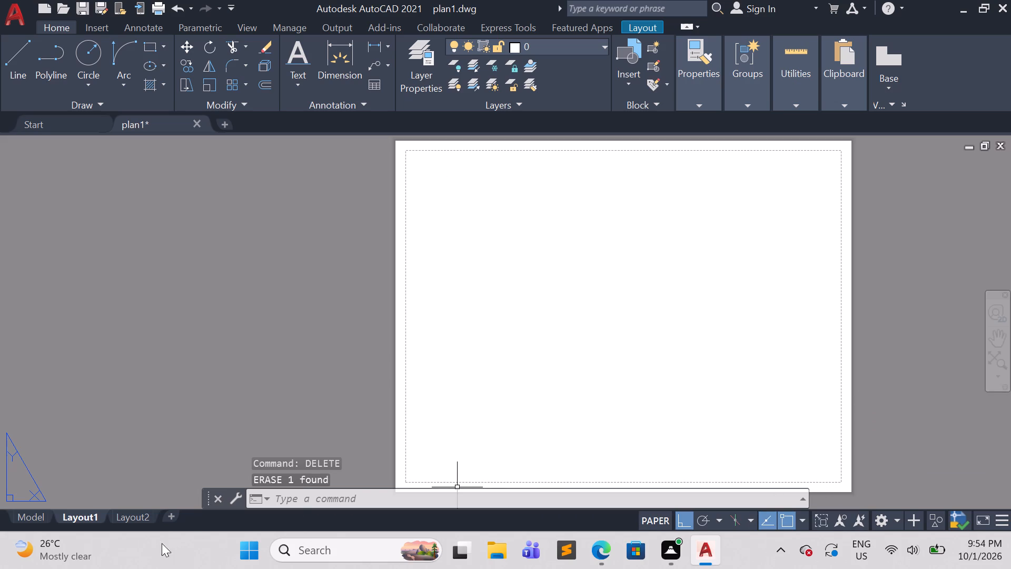
# Modify Layout1's page setup to use the DWG To PDF.pc3 plotter, ISO A4 (297.00 x 210.00 MM) paper and a 1:1 scale.
pyautogui.rightClick(92, 516)
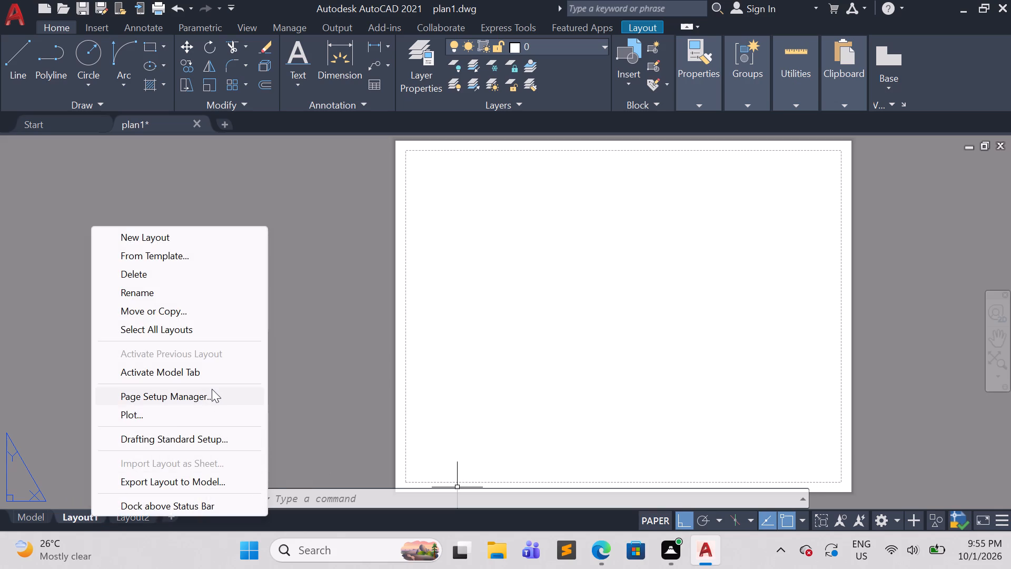
pyautogui.click(214, 388)
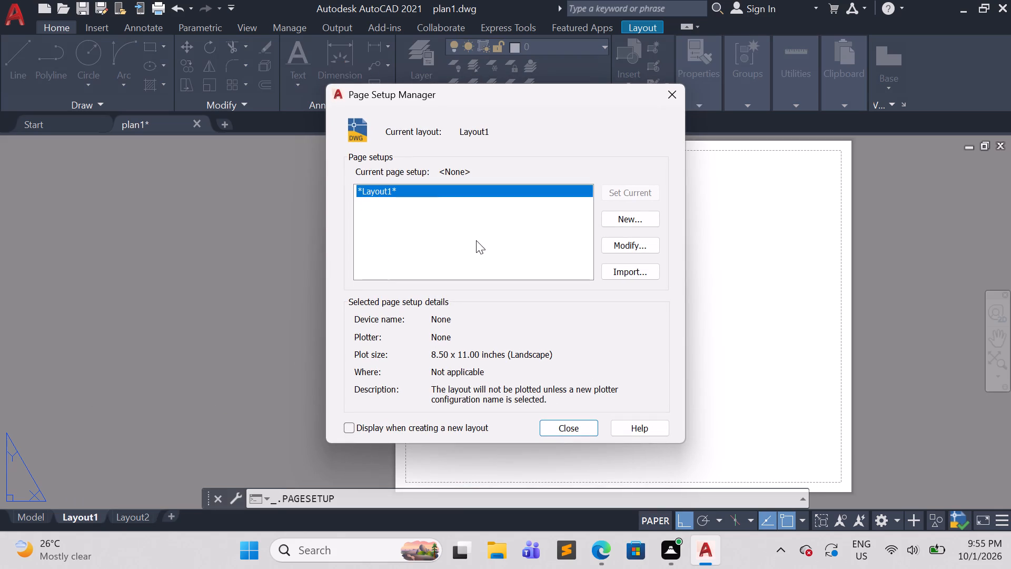
pyautogui.click(633, 242)
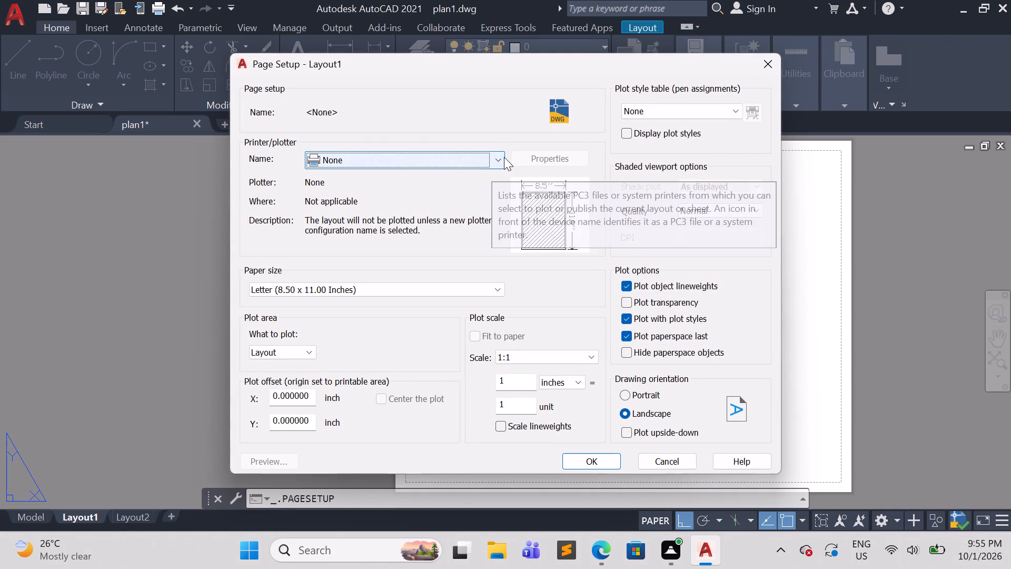
pyautogui.click(500, 159)
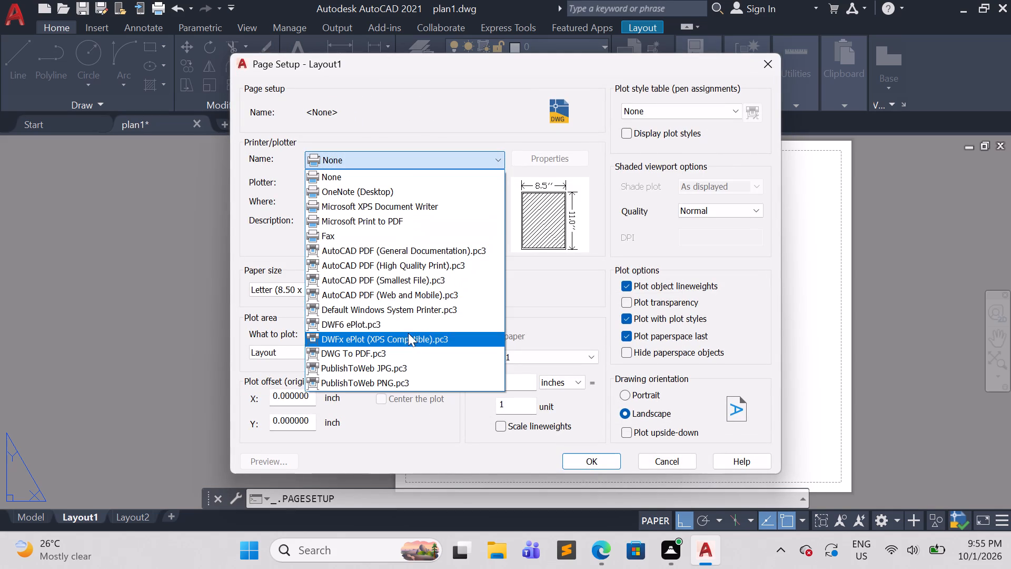
pyautogui.click(415, 354)
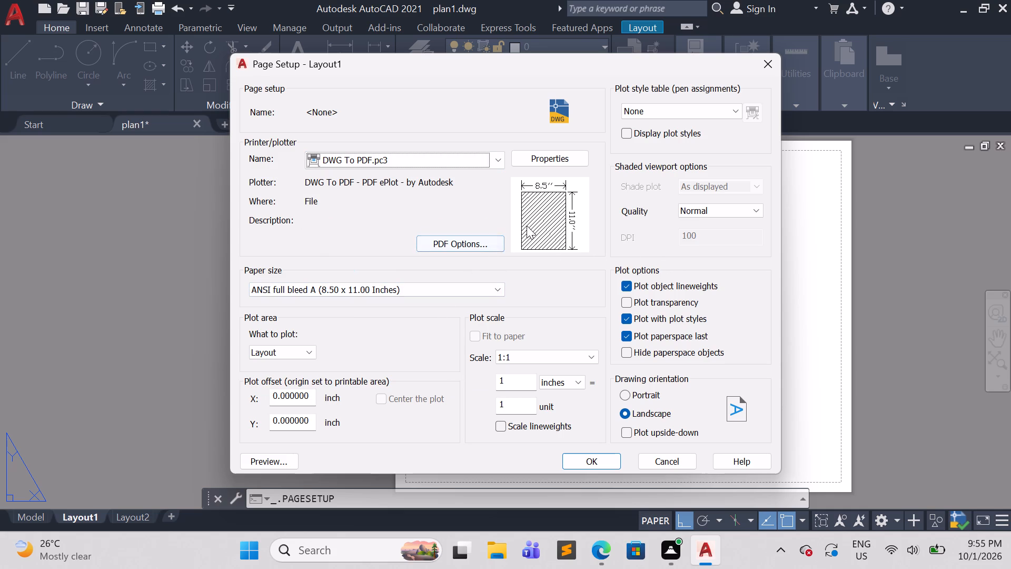
pyautogui.click(493, 283)
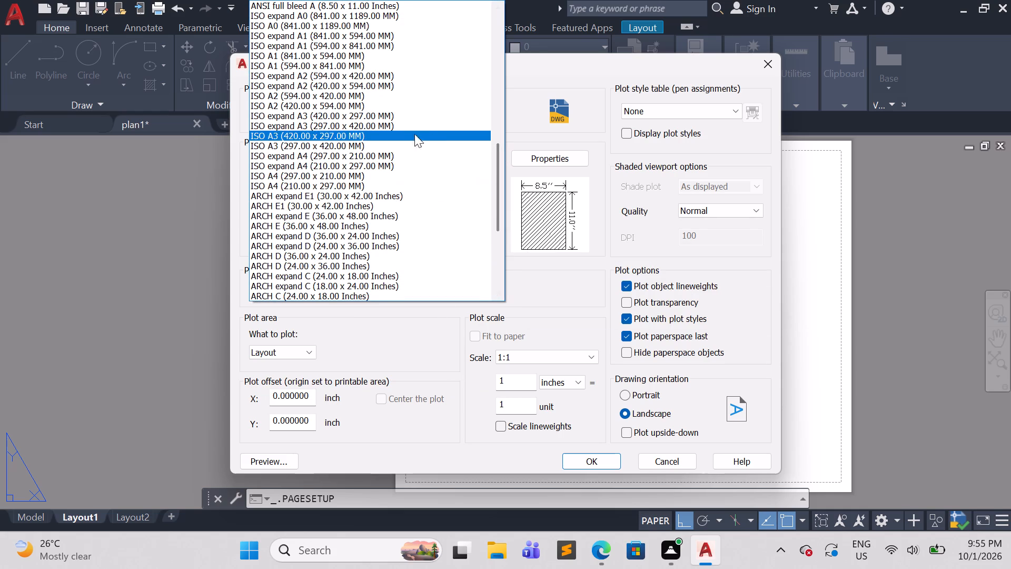
pyautogui.scroll(-3, 371, 145)
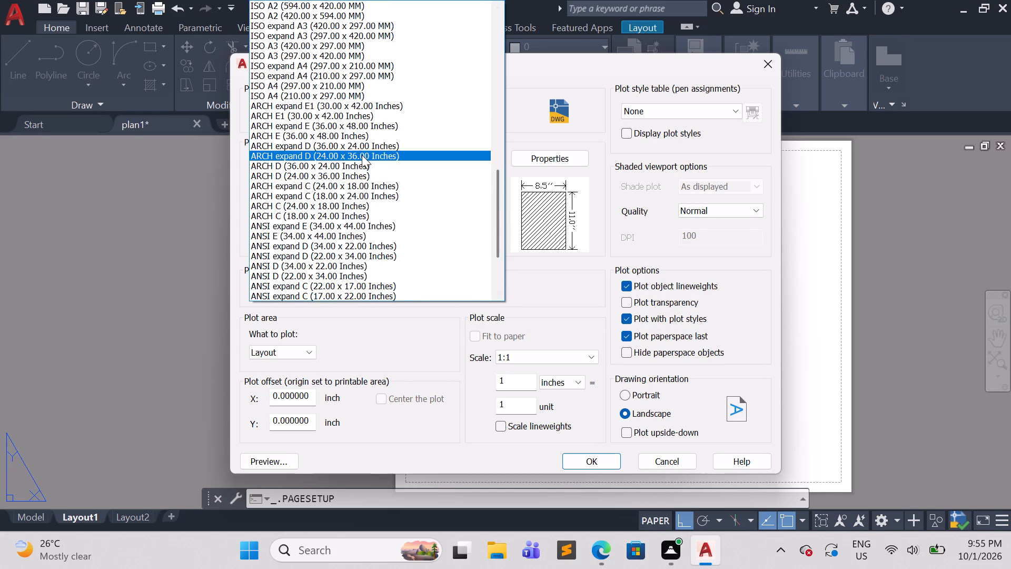
pyautogui.click(363, 84)
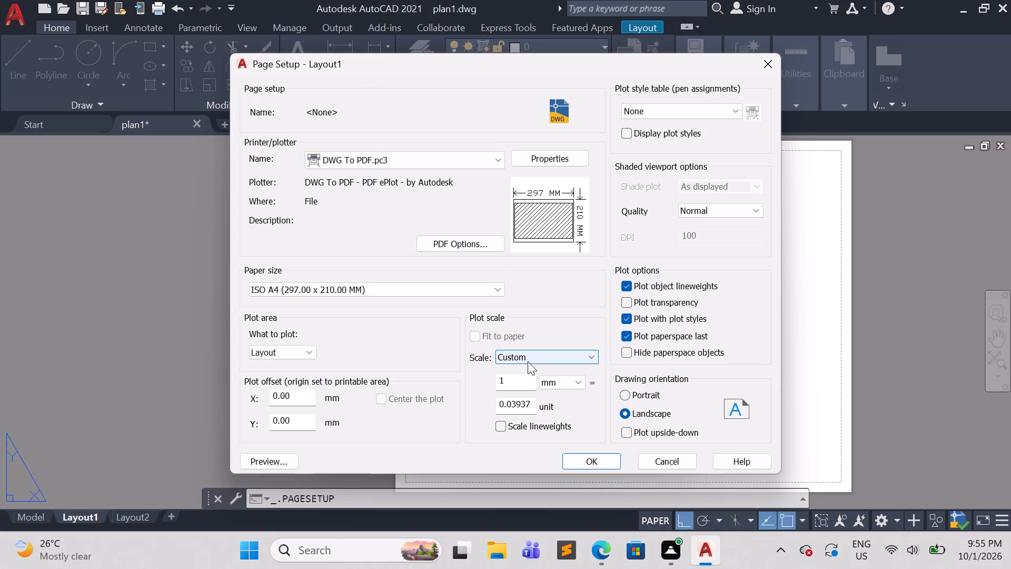
pyautogui.click(559, 355)
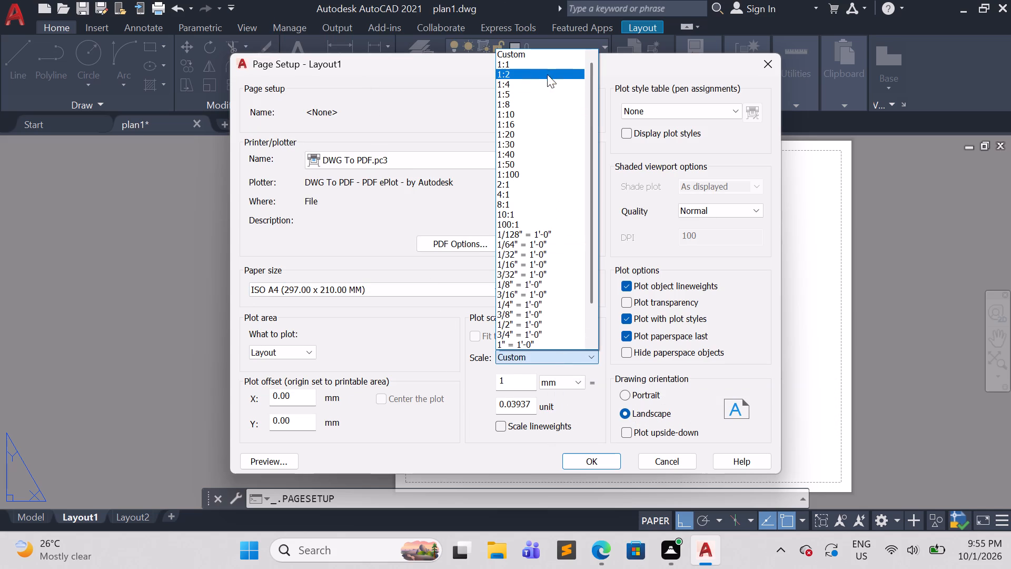
pyautogui.click(548, 65)
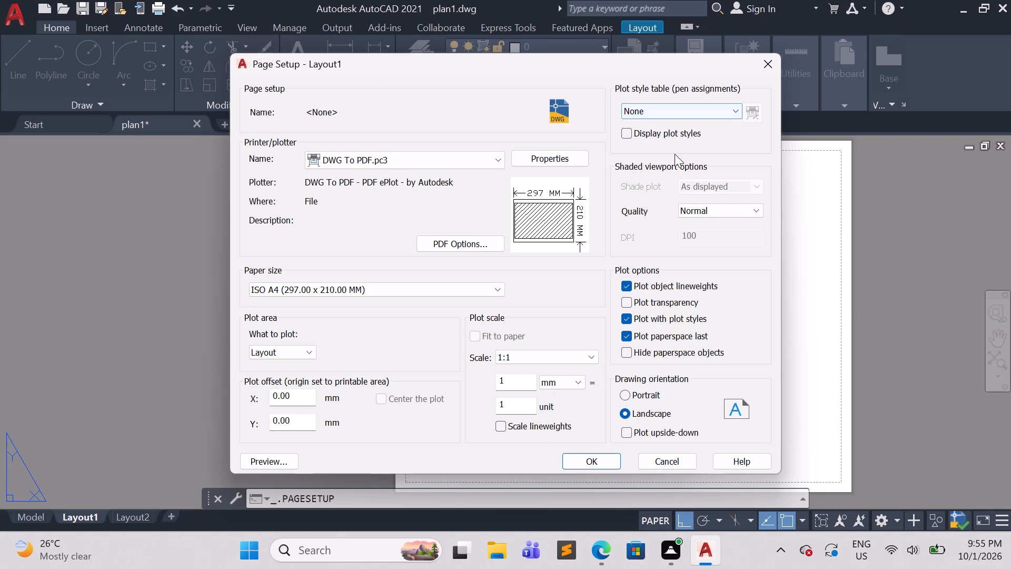
pyautogui.click(599, 457)
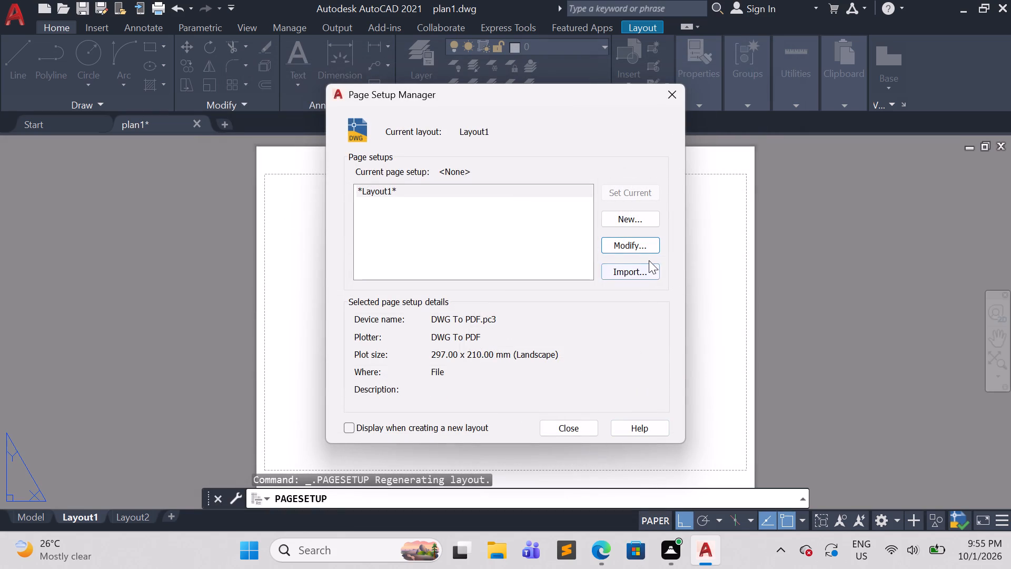
pyautogui.click(571, 425)
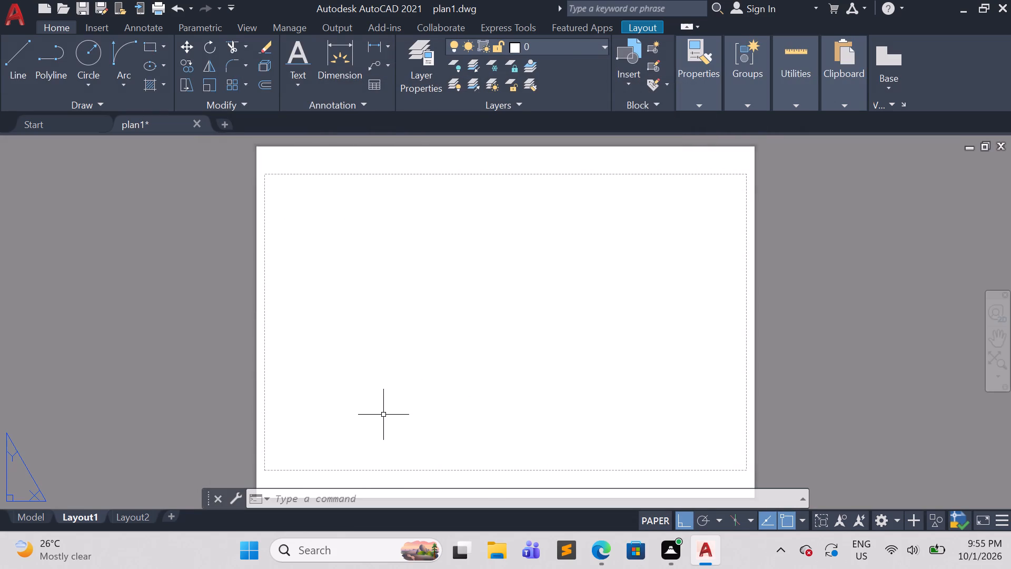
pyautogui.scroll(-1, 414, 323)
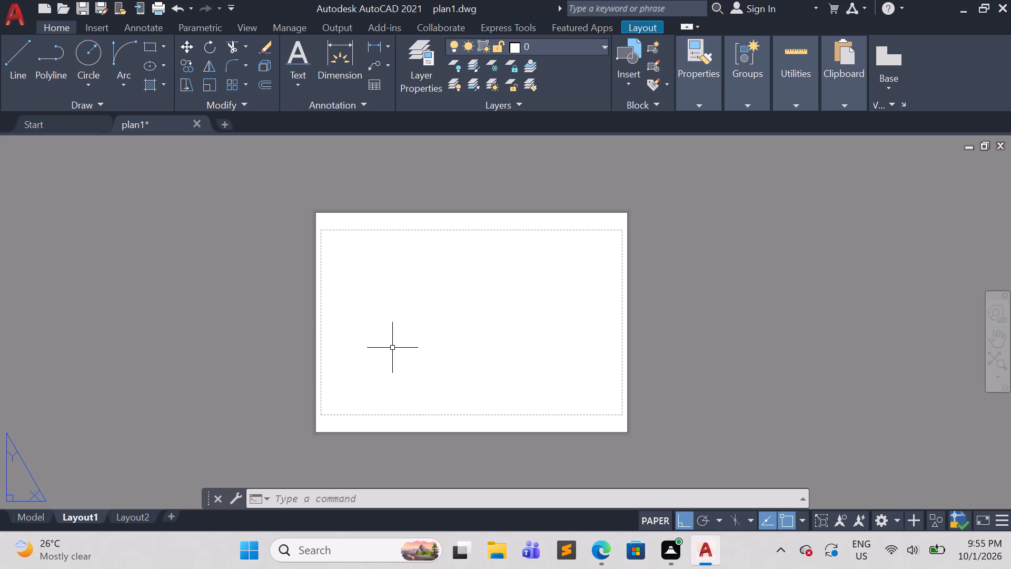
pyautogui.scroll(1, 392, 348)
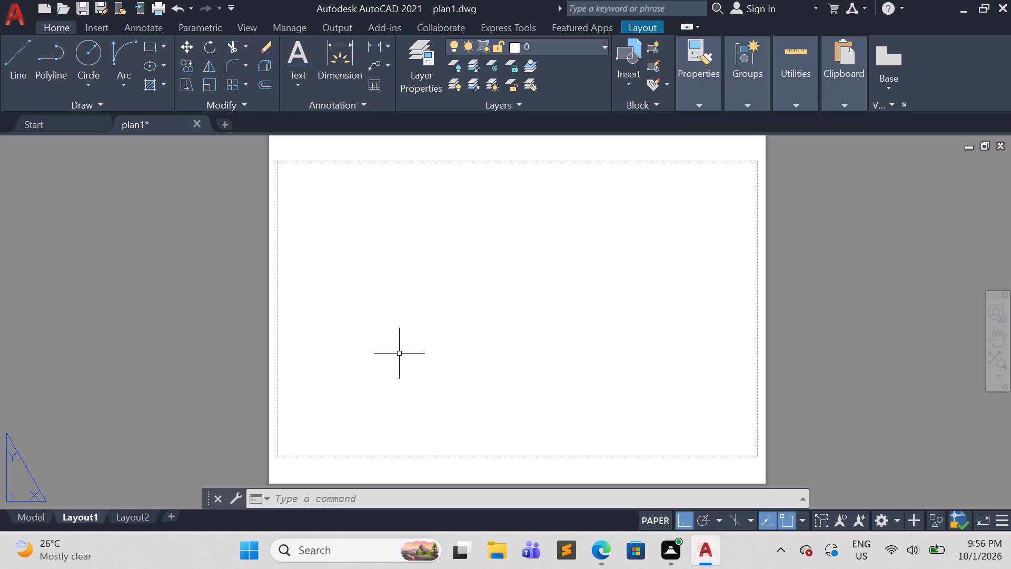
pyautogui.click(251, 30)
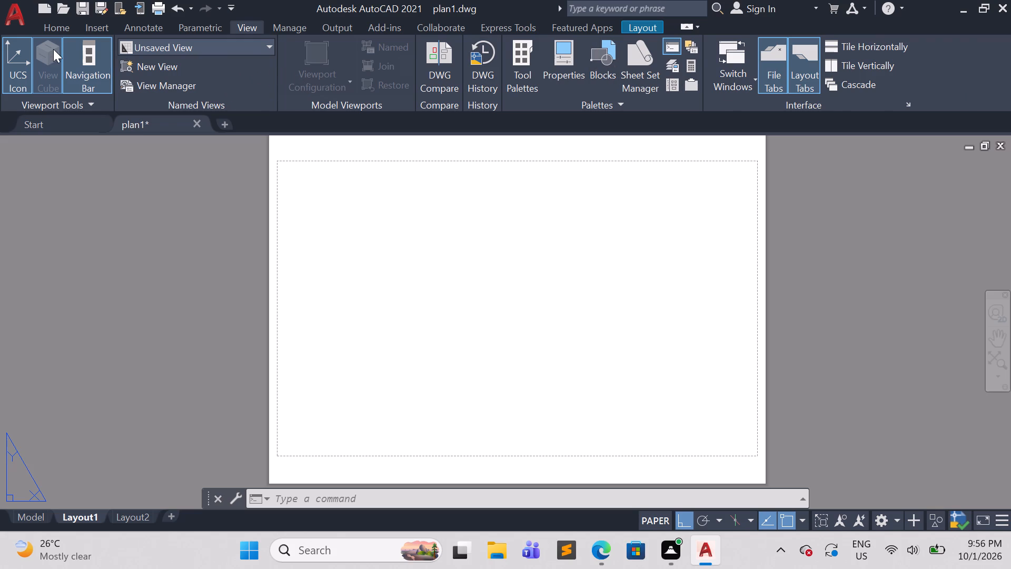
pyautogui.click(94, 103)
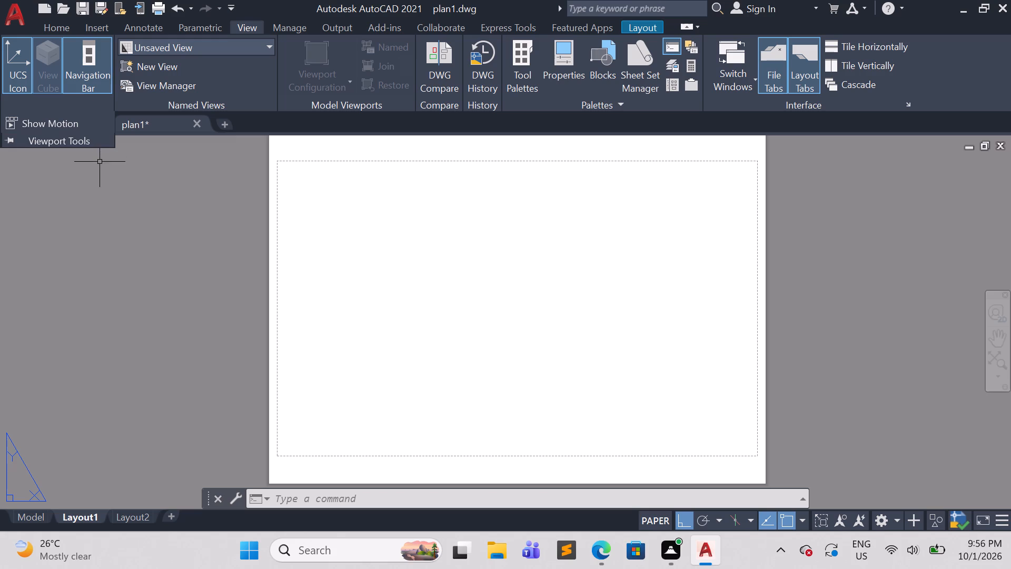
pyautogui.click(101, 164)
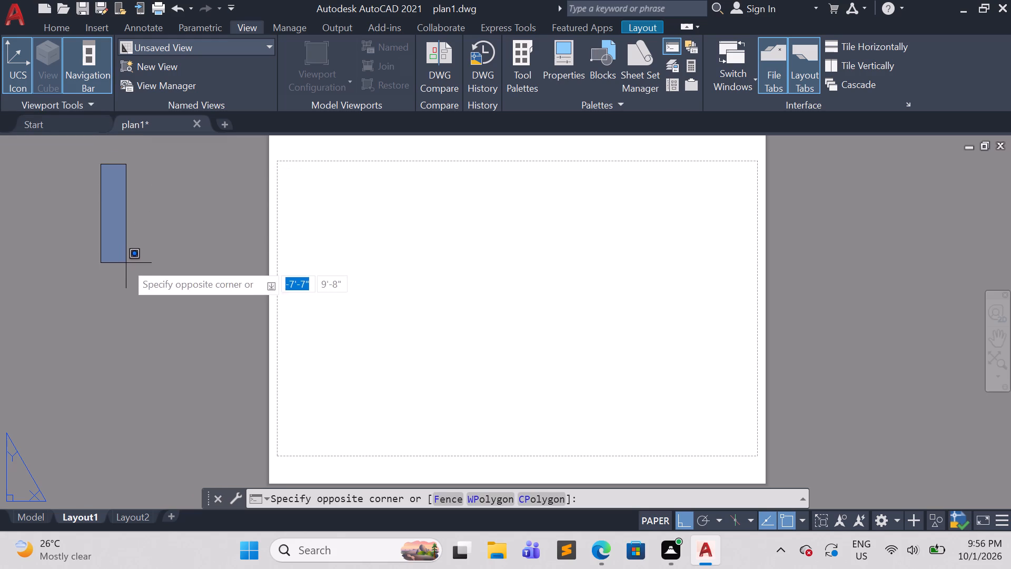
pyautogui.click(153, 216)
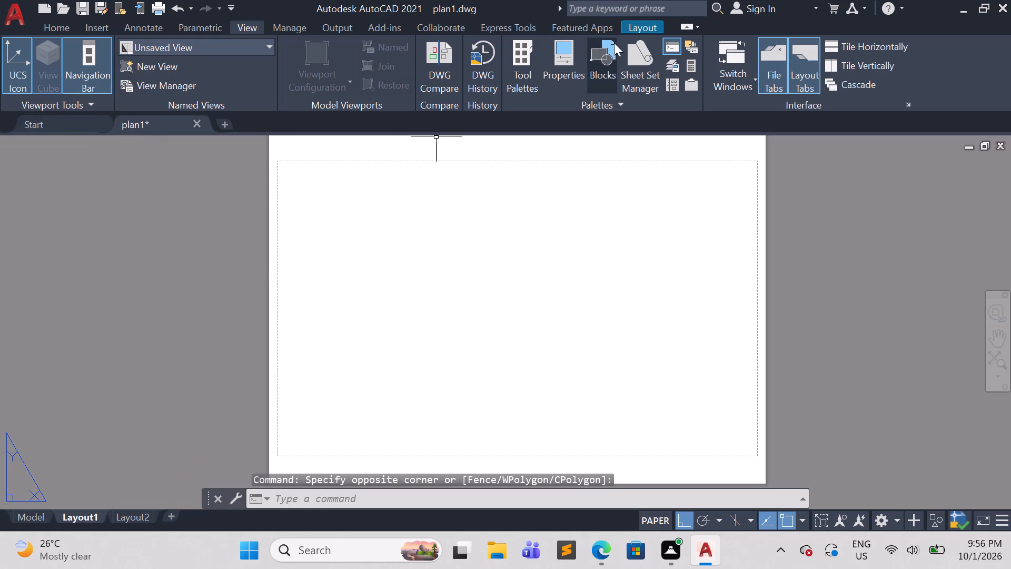
# Create a rectangular viewport just outside the dashed printable margin, from about -2", 14'-10" to 24'-3", -2".
pyautogui.click(653, 24)
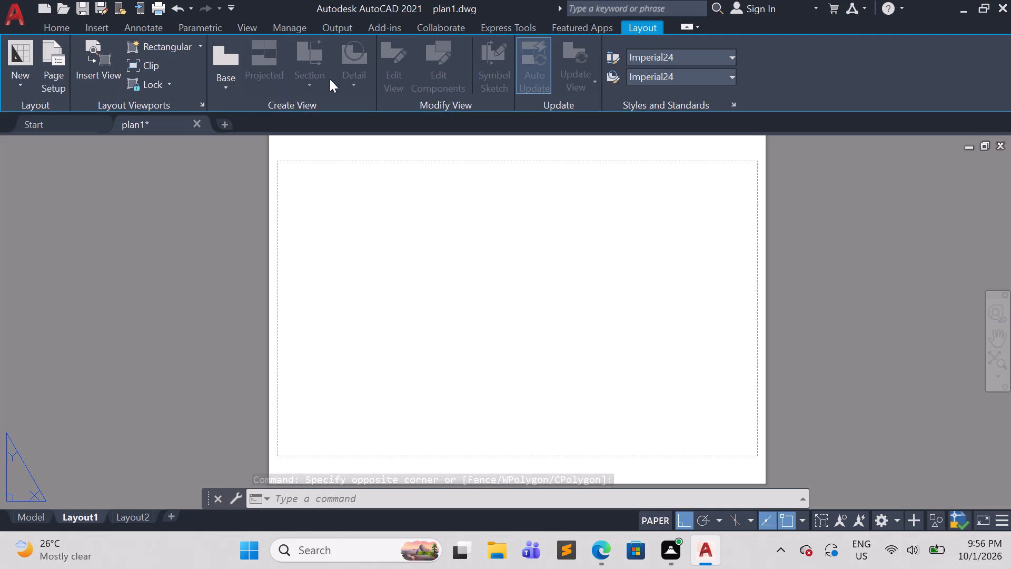
pyautogui.click(199, 46)
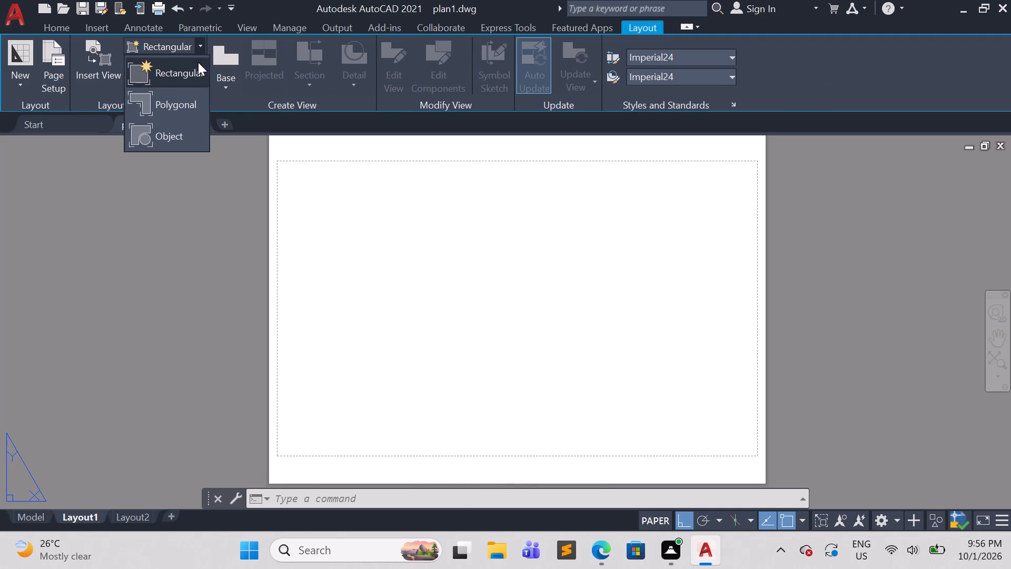
pyautogui.click(194, 68)
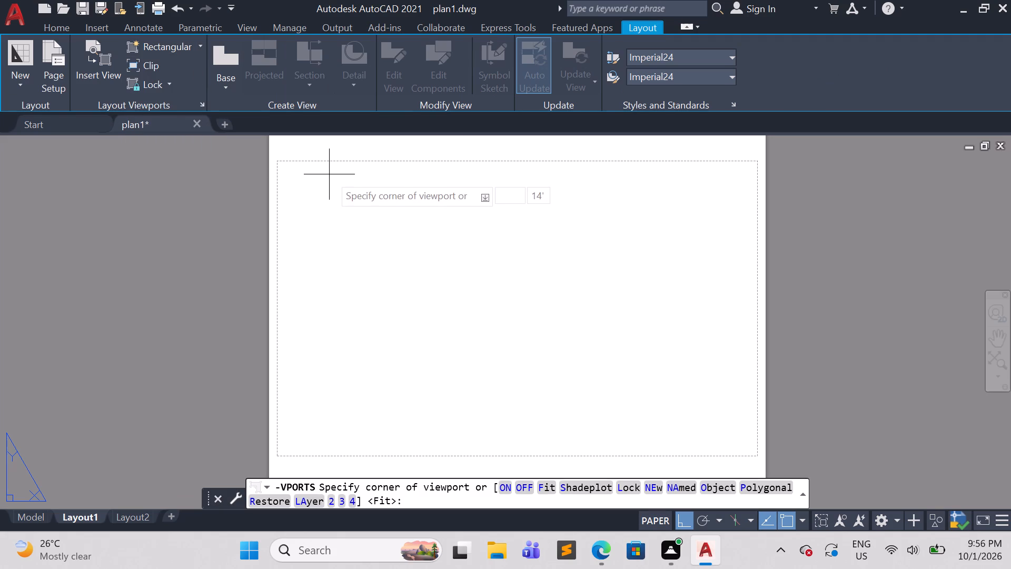
pyautogui.click(273, 158)
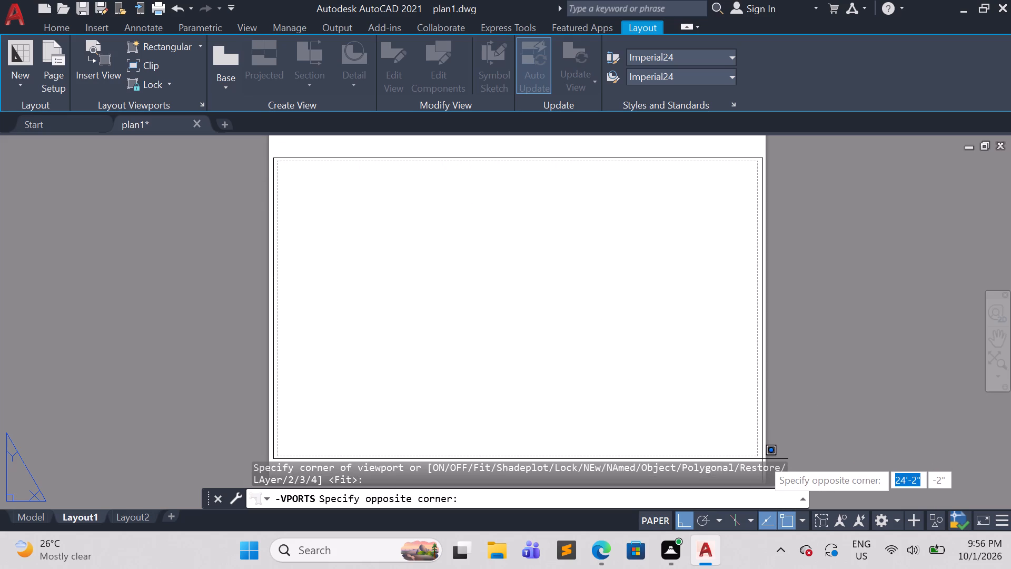
pyautogui.moveTo(762, 459); pyautogui.dragTo(781, 370, button='middle')
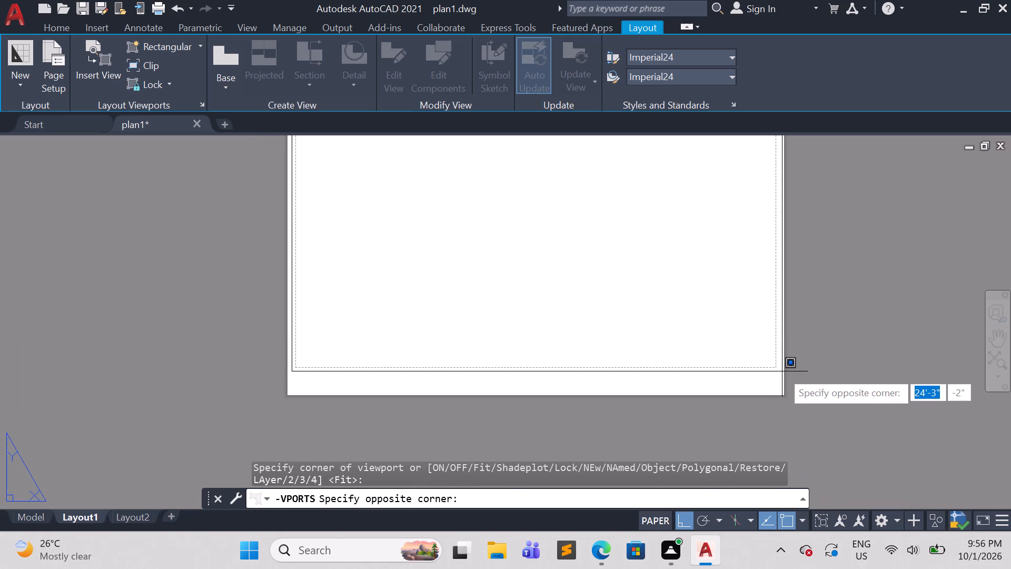
pyautogui.click(781, 370)
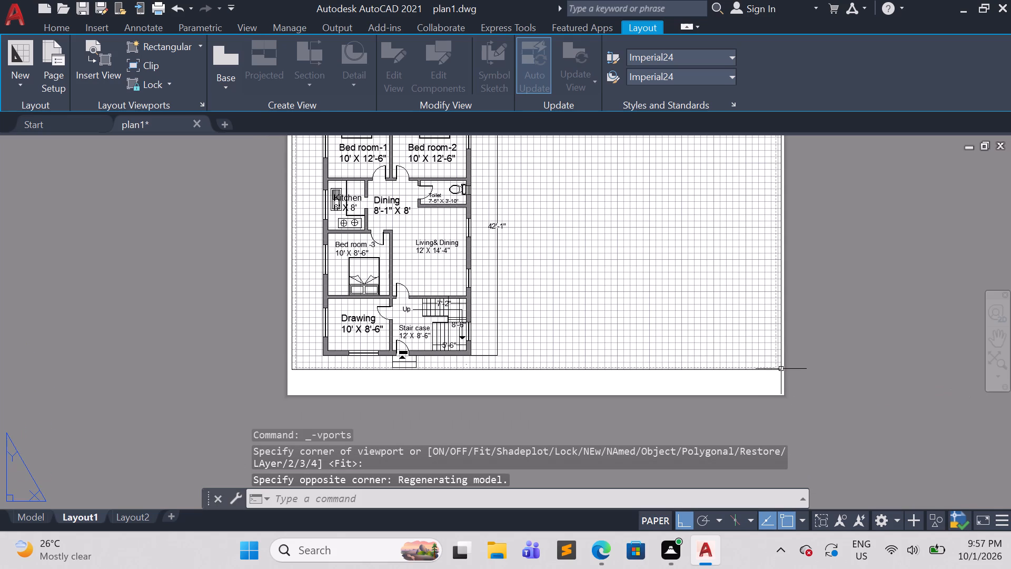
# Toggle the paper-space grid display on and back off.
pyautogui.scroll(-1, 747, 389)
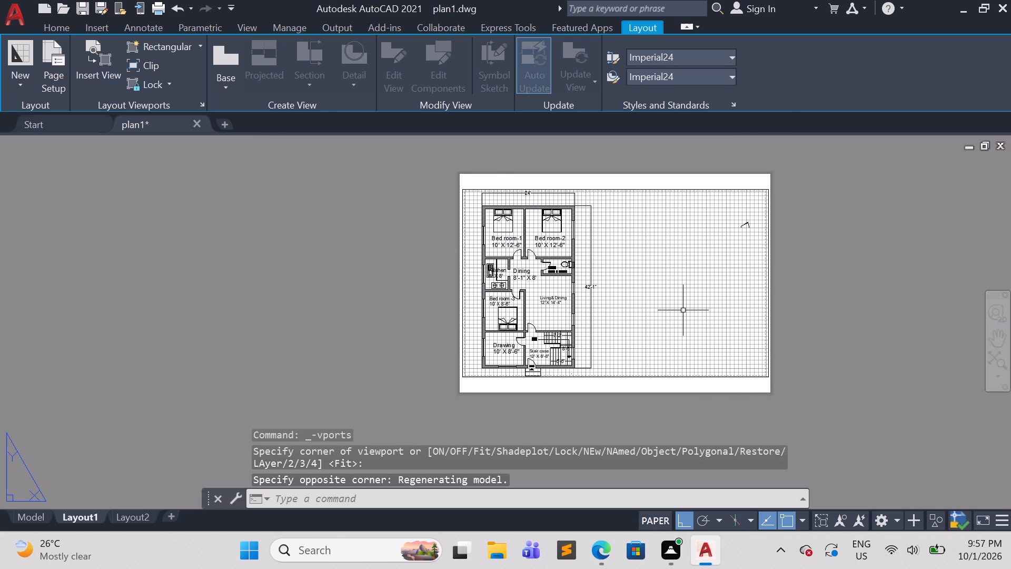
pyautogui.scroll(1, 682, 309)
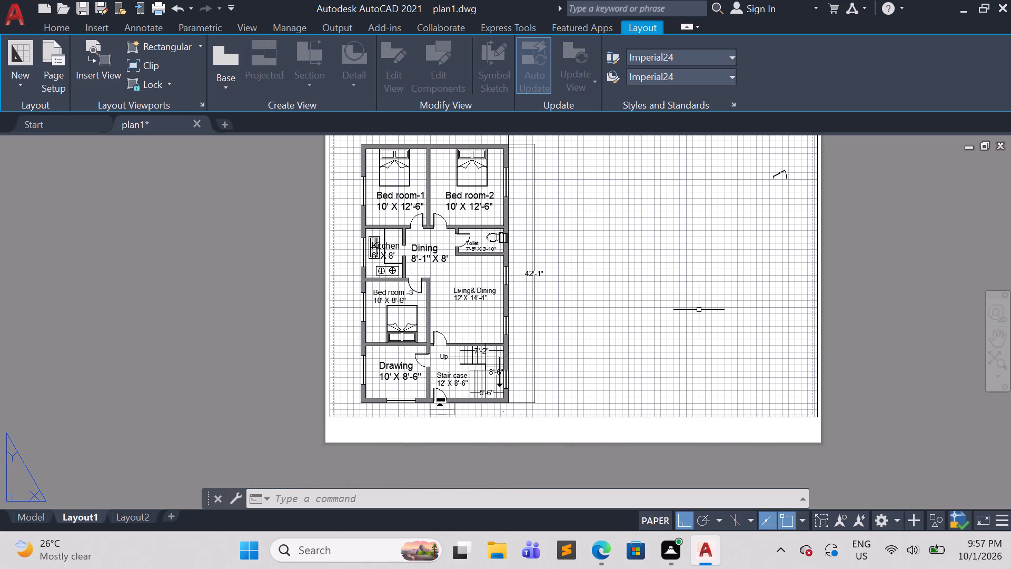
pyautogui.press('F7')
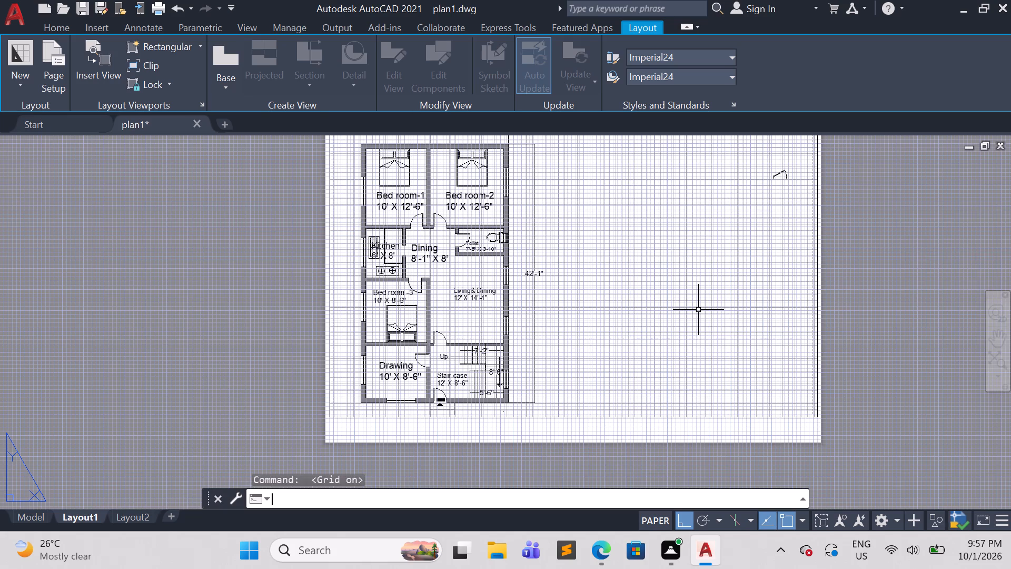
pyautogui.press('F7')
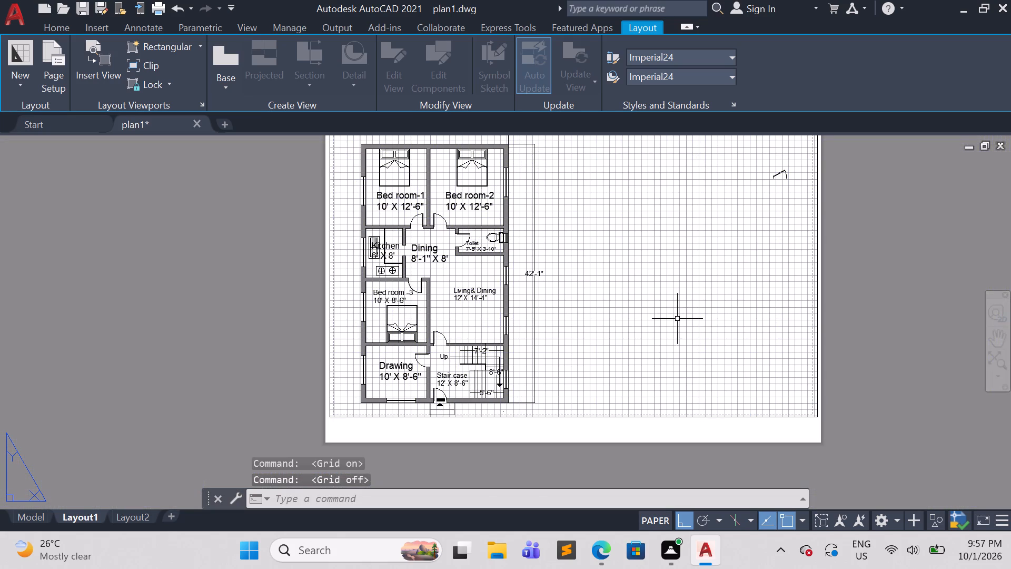
# Activate model space inside the new Layout1 viewport and turn off its grid display.
pyautogui.doubleClick(675, 316)
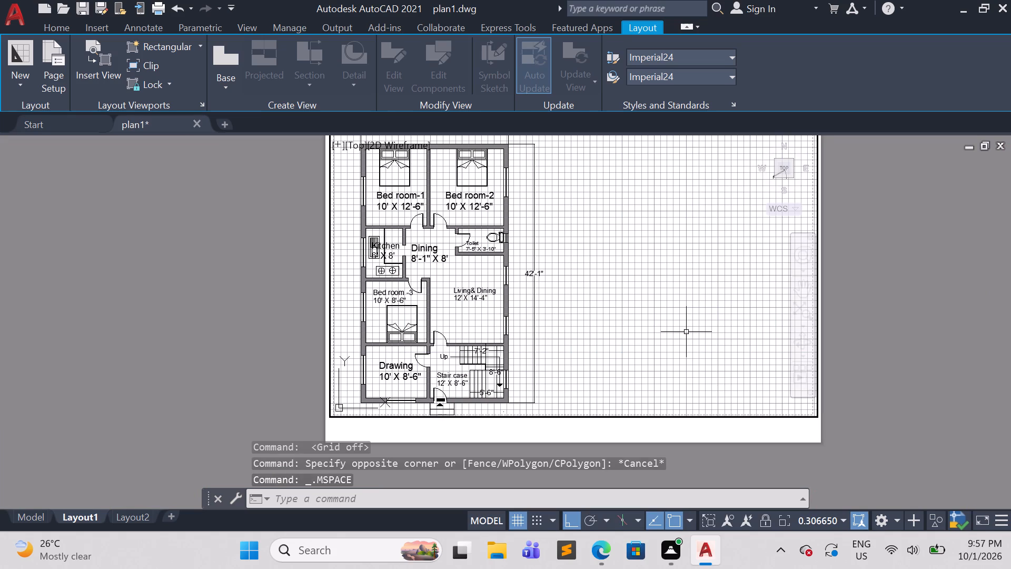
pyautogui.press('F7')
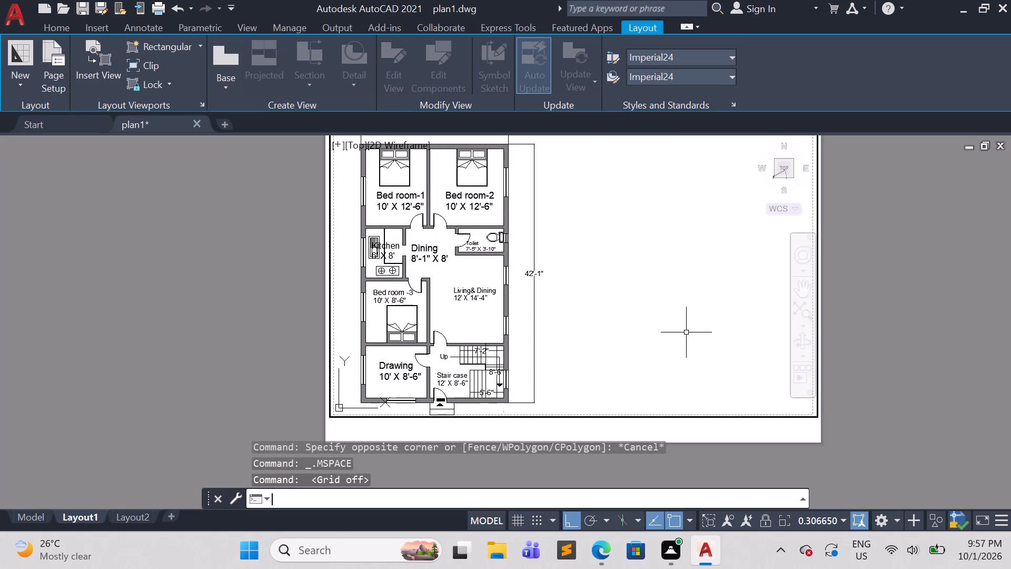
# Frame the floor plan near the middle of the active viewport at a viewport scale of about 0.30.
pyautogui.scroll(-1, 667, 312)
pyautogui.moveTo(669, 318); pyautogui.dragTo(688, 354, button='middle')
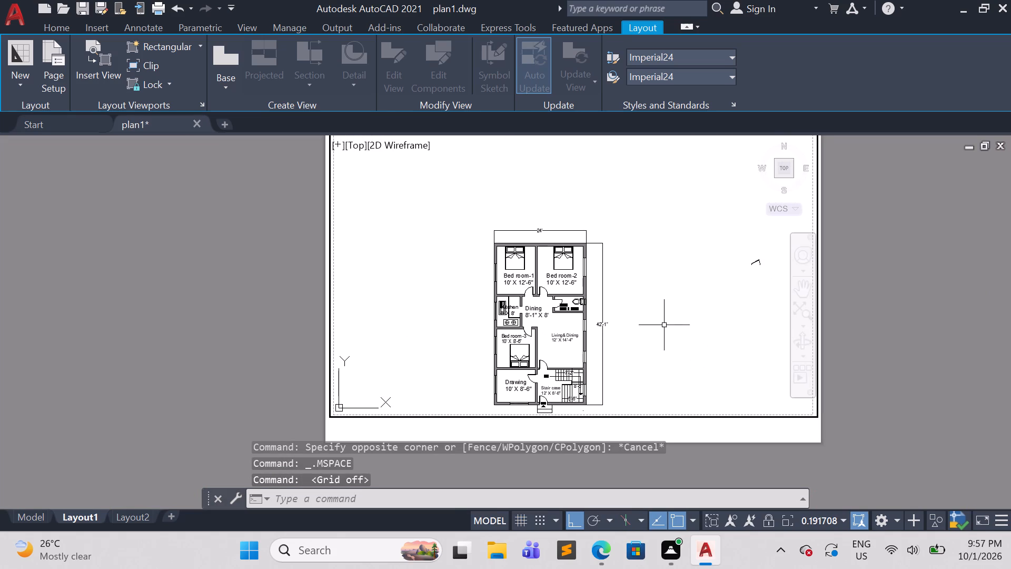
pyautogui.moveTo(651, 292); pyautogui.dragTo(652, 293, button='middle')
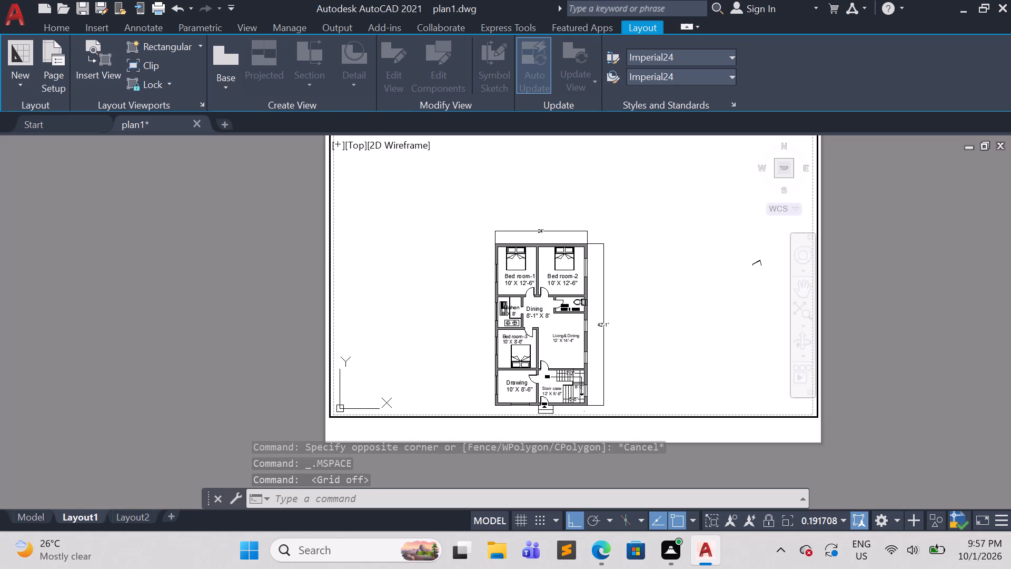
pyautogui.moveTo(652, 293); pyautogui.dragTo(646, 250, button='middle')
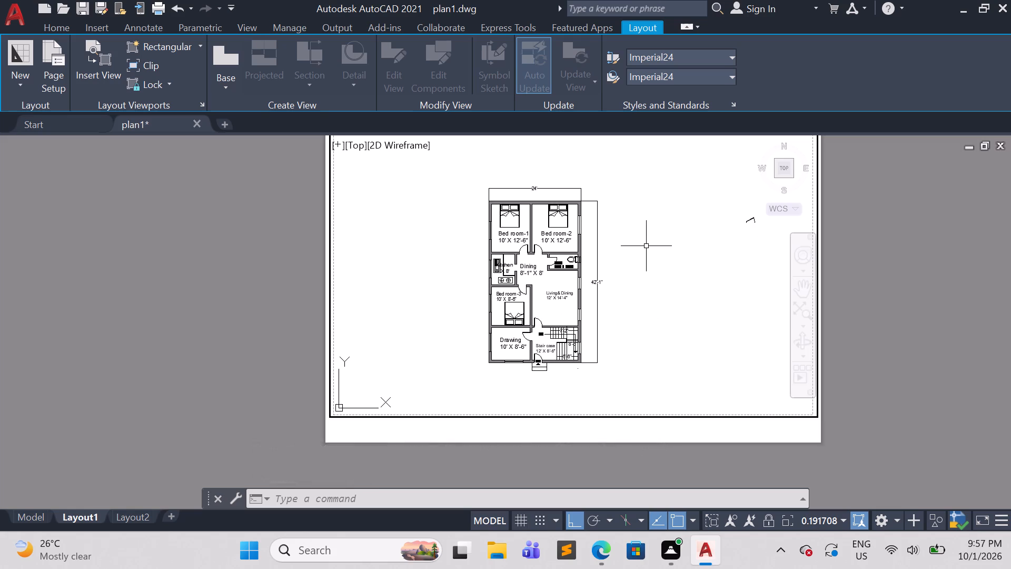
pyautogui.scroll(-1, 666, 224)
pyautogui.scroll(1, 659, 228)
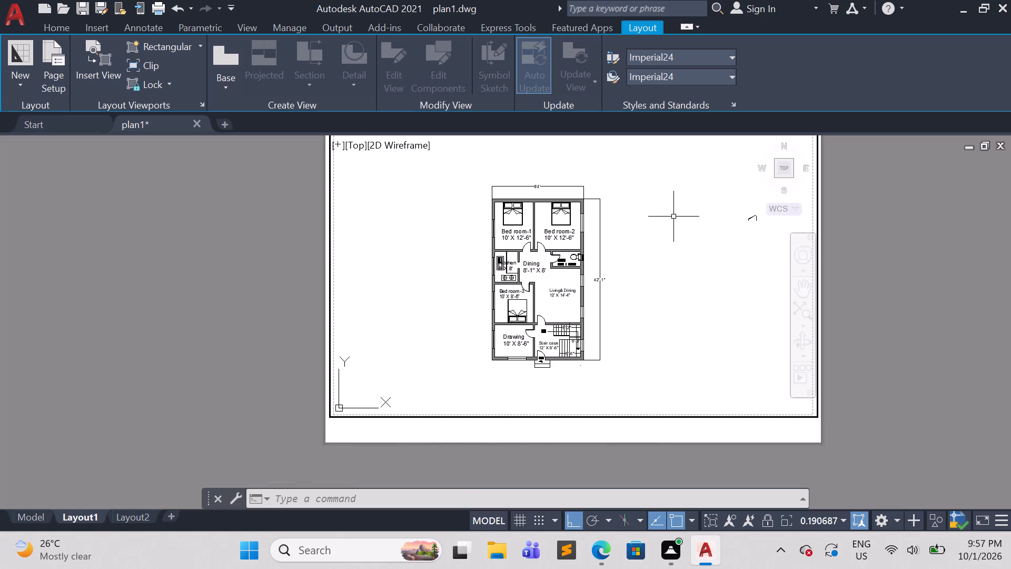
pyautogui.scroll(1, 673, 217)
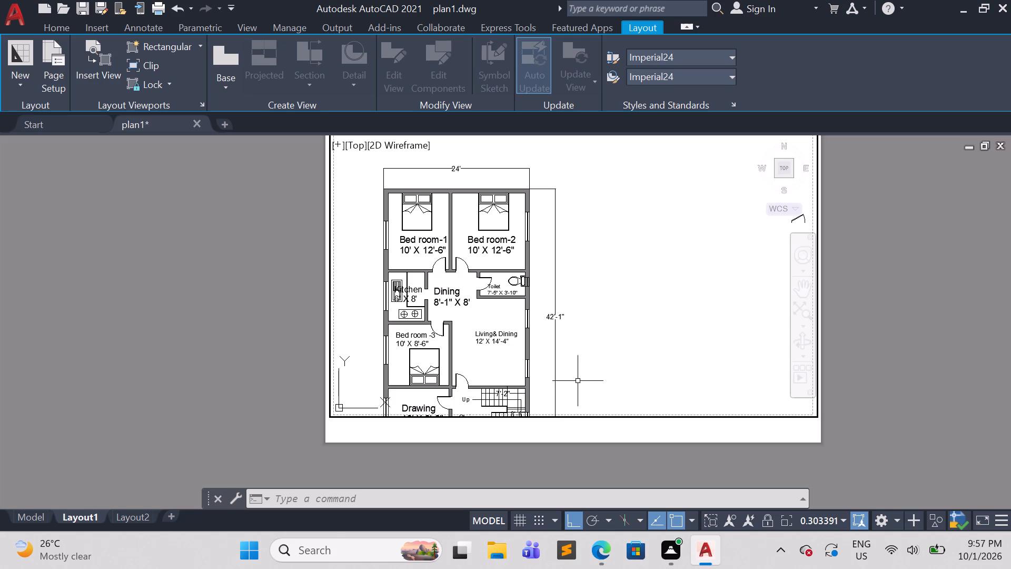
pyautogui.moveTo(510, 357); pyautogui.dragTo(569, 317, button='middle')
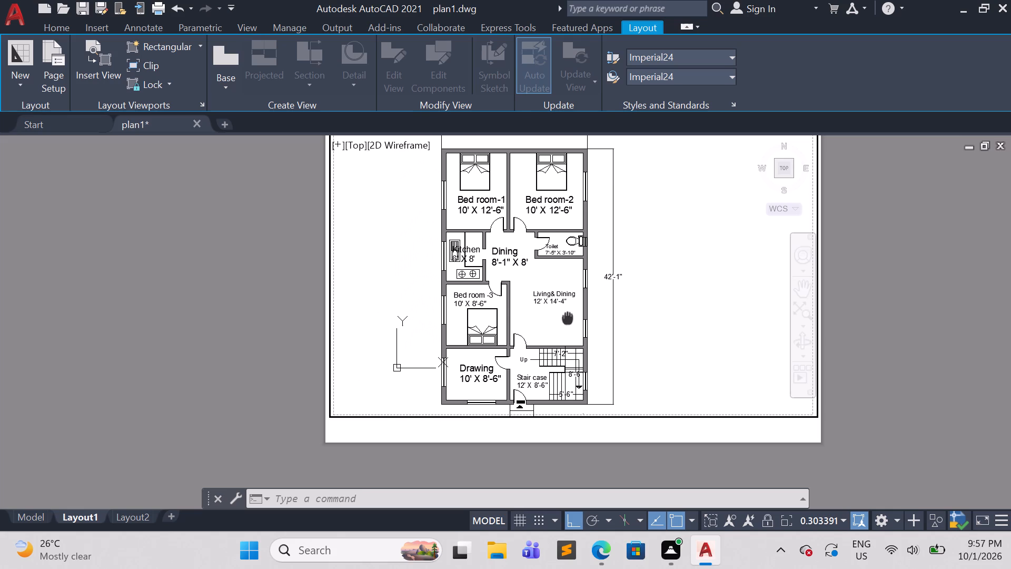
pyautogui.moveTo(569, 317); pyautogui.dragTo(570, 320, button='middle')
pyautogui.scroll(-2, 635, 308)
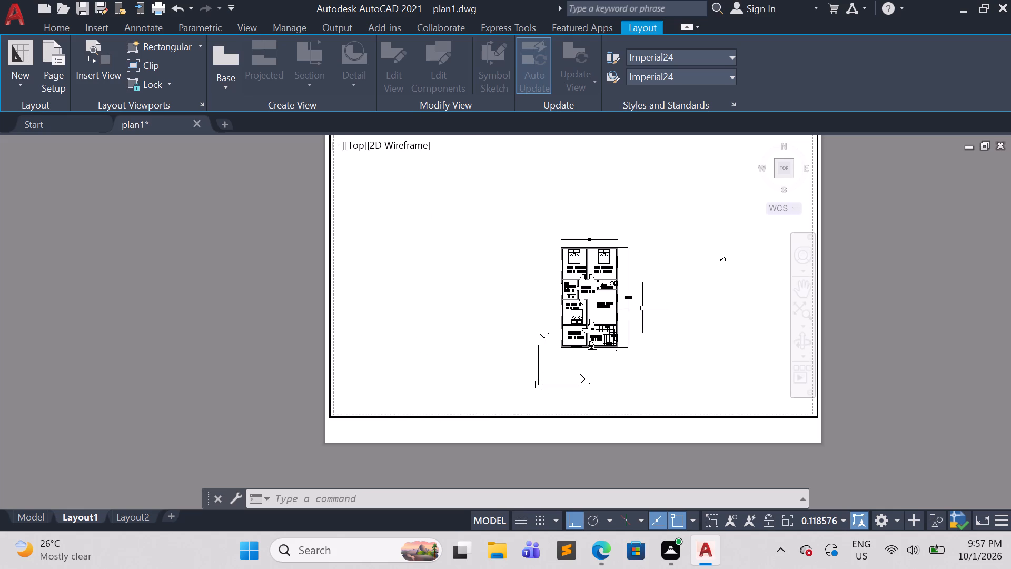
pyautogui.scroll(2, 639, 312)
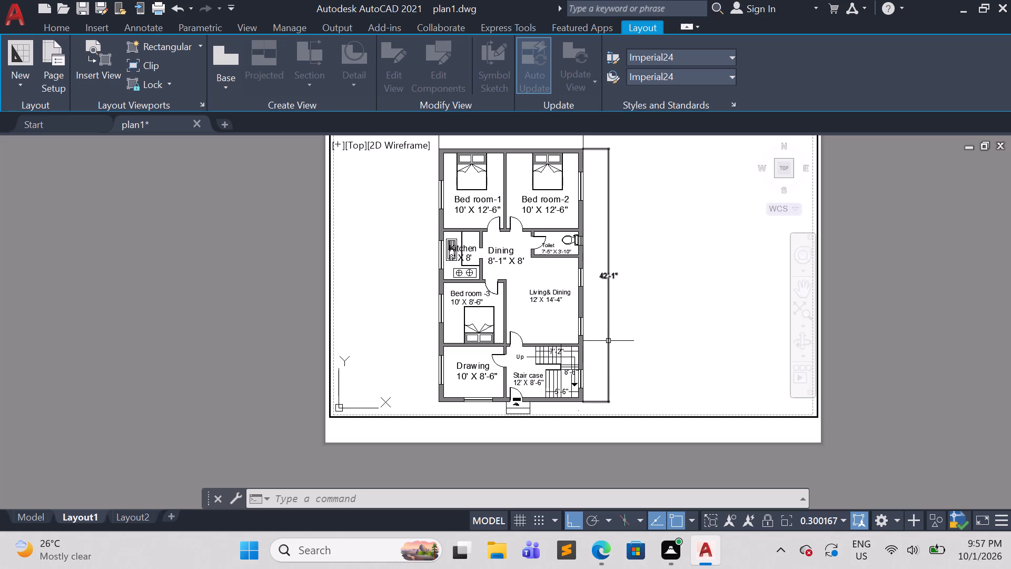
pyautogui.moveTo(857, 258); pyautogui.dragTo(855, 299, button='middle')
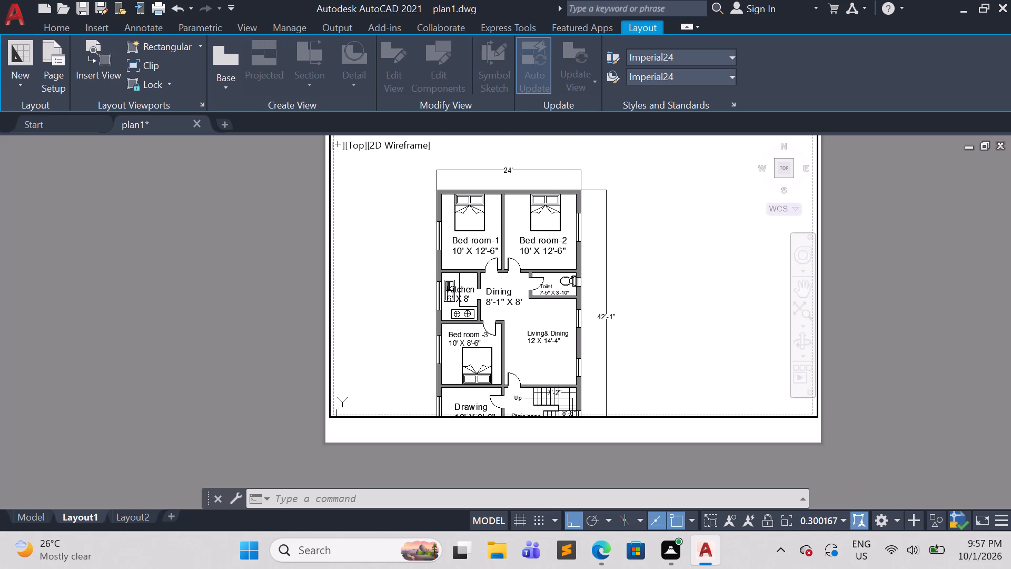
pyautogui.moveTo(855, 299); pyautogui.dragTo(860, 253, button='middle')
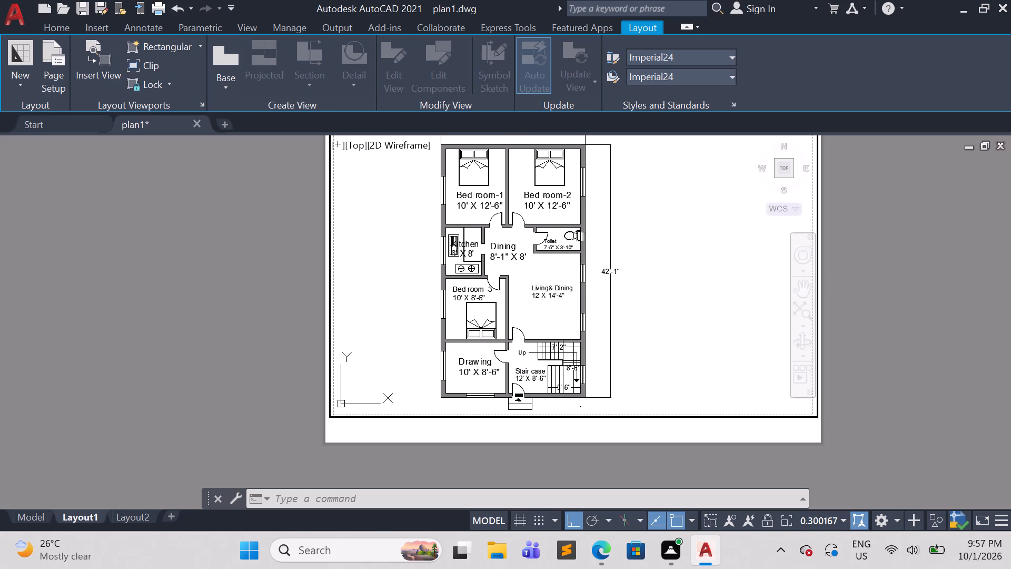
pyautogui.moveTo(860, 253); pyautogui.dragTo(863, 259, button='middle')
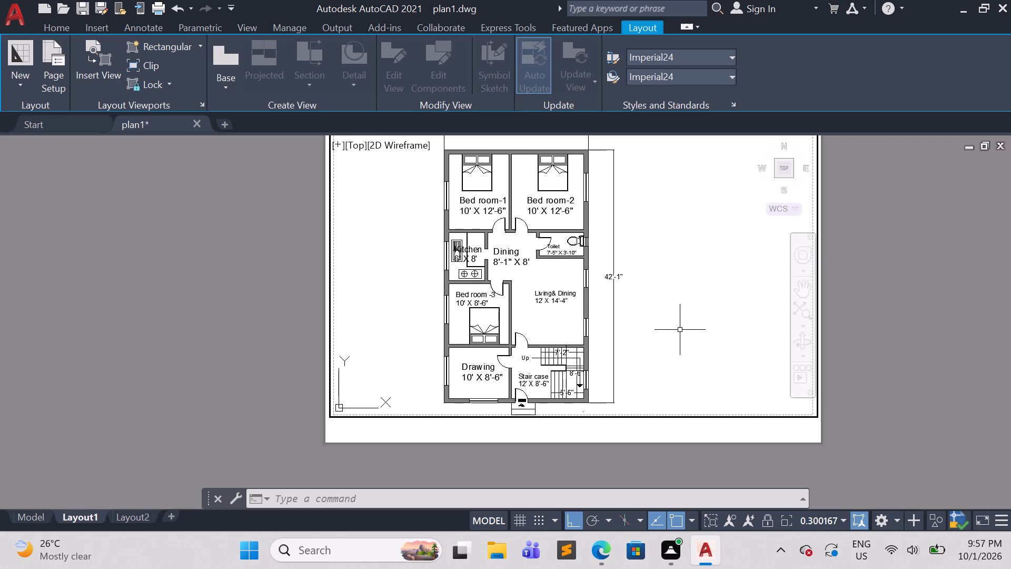
# Plot Layout1 as plan1-Layout1.pdf into the desktop folder "plan file pdf", and close the resulting PDF preview.
pyautogui.click(333, 497)
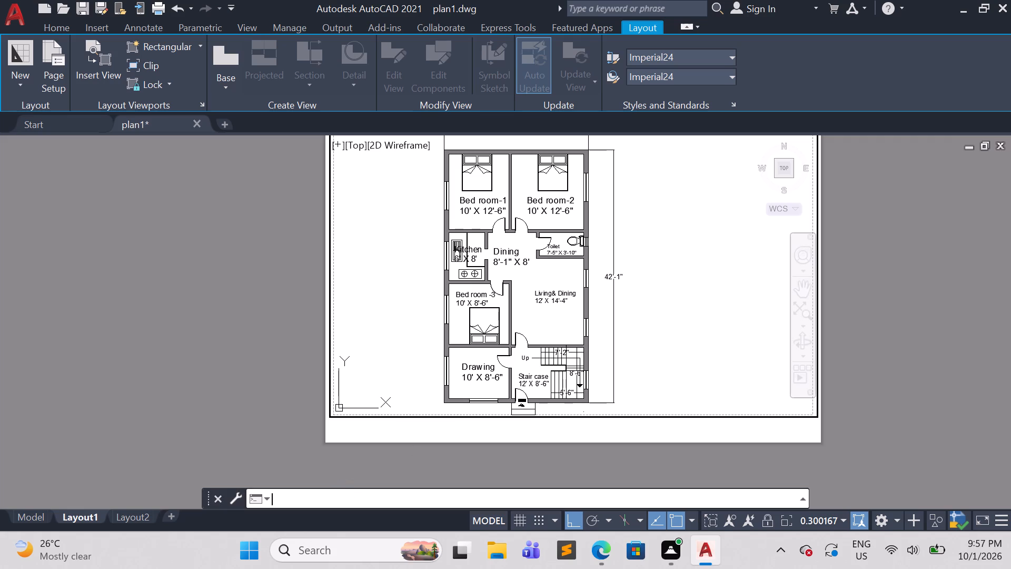
pyautogui.write('pl')
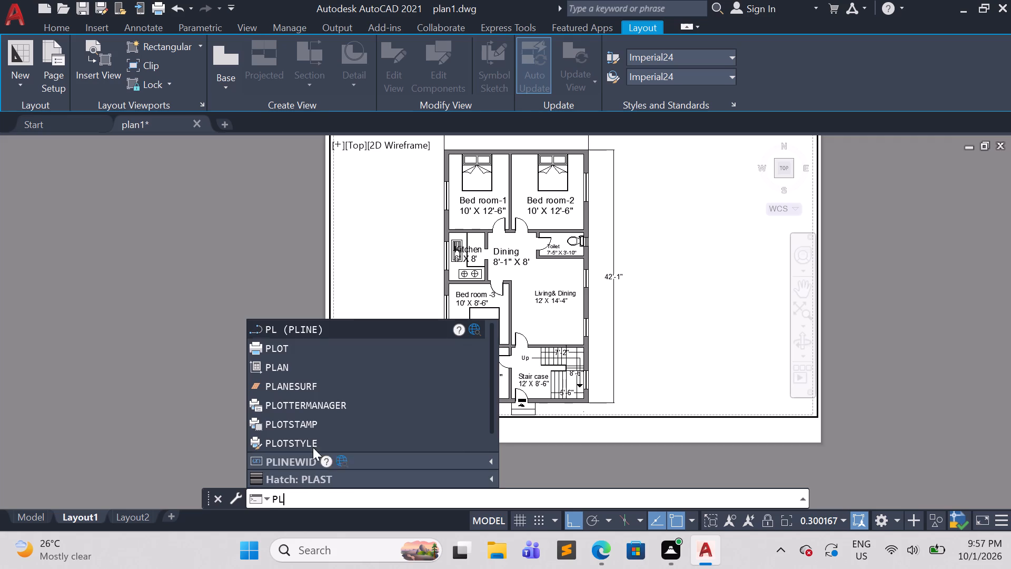
pyautogui.click(301, 349)
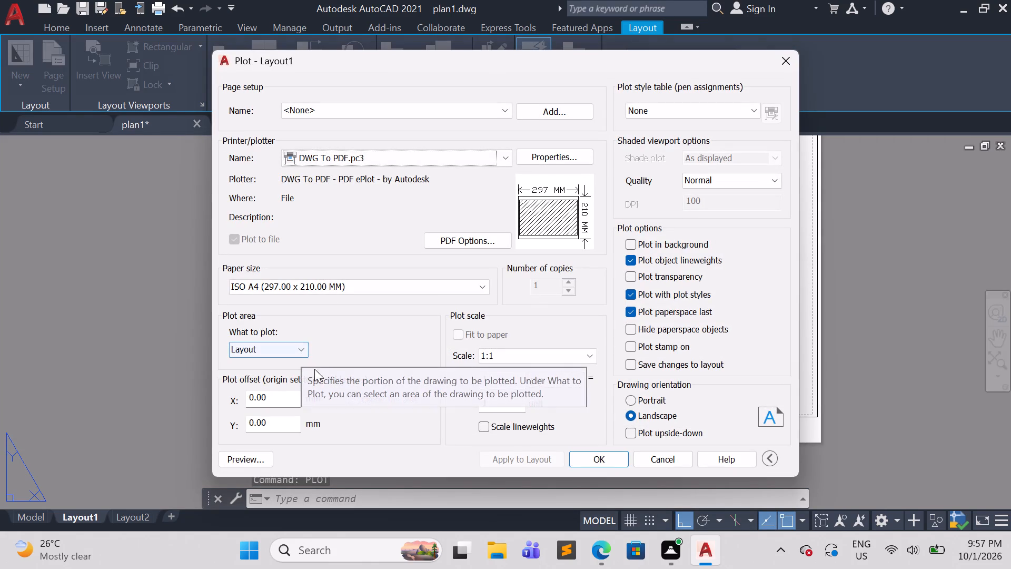
pyautogui.click(598, 458)
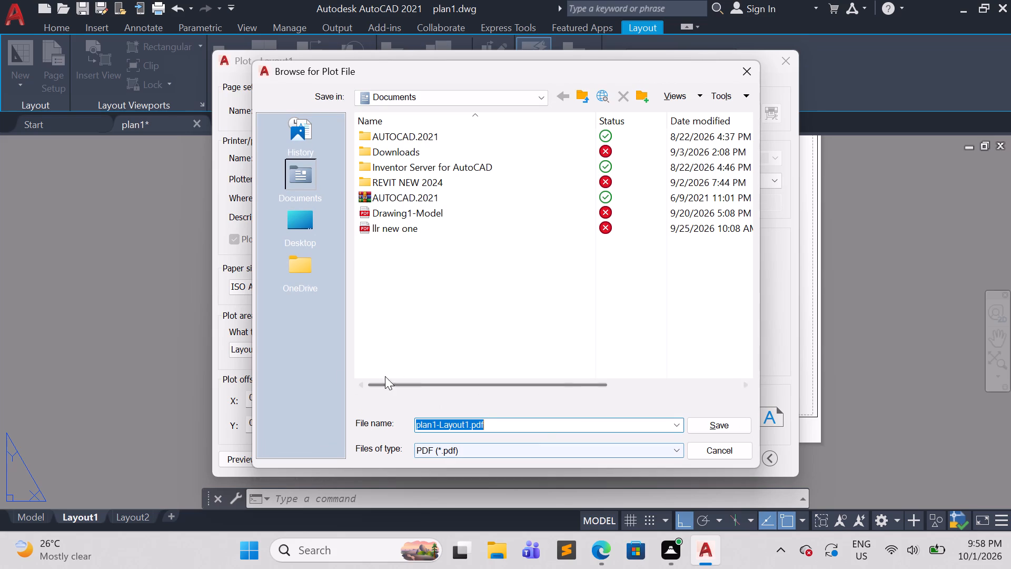
pyautogui.click(309, 227)
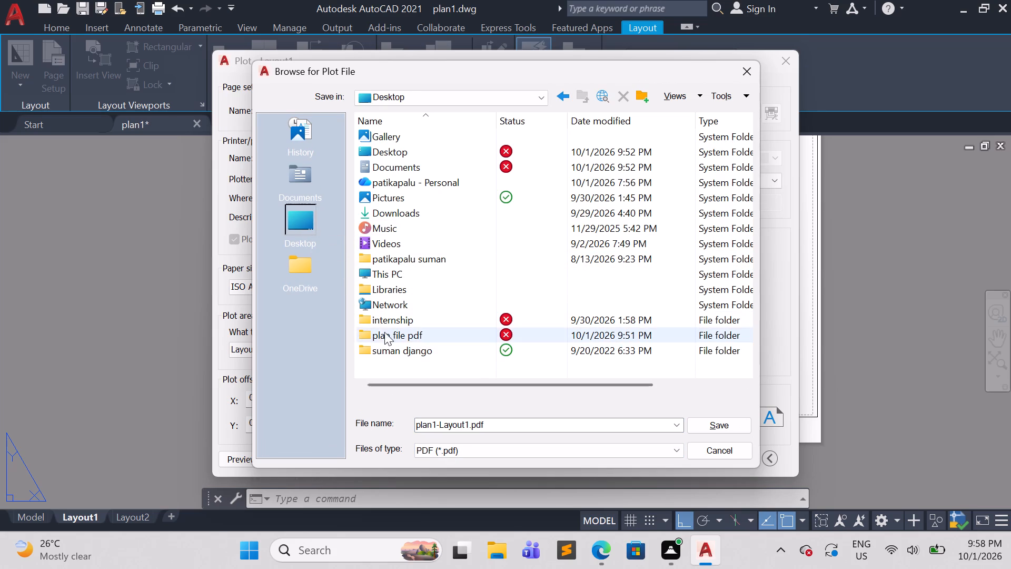
pyautogui.doubleClick(308, 228)
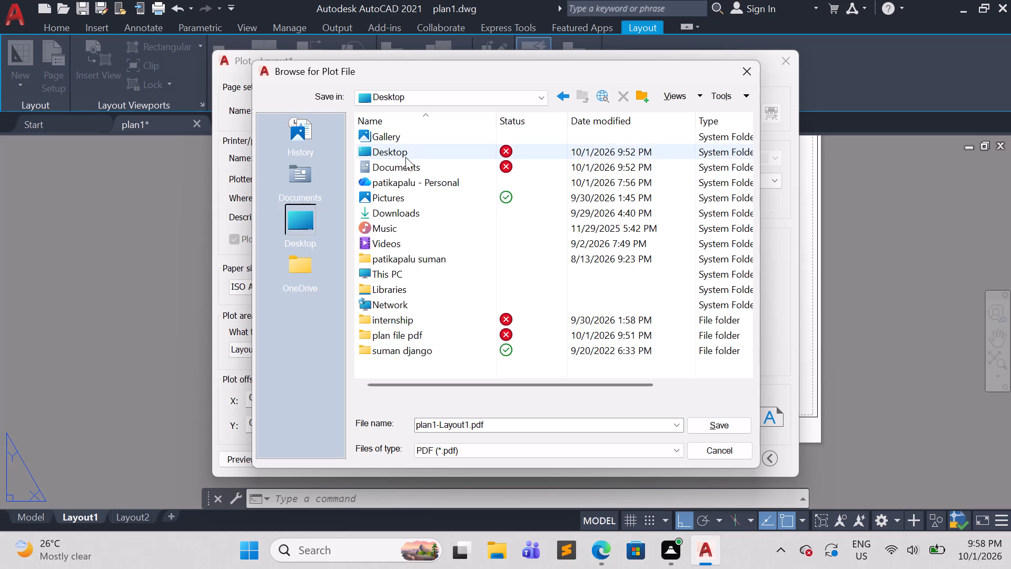
pyautogui.doubleClick(409, 153)
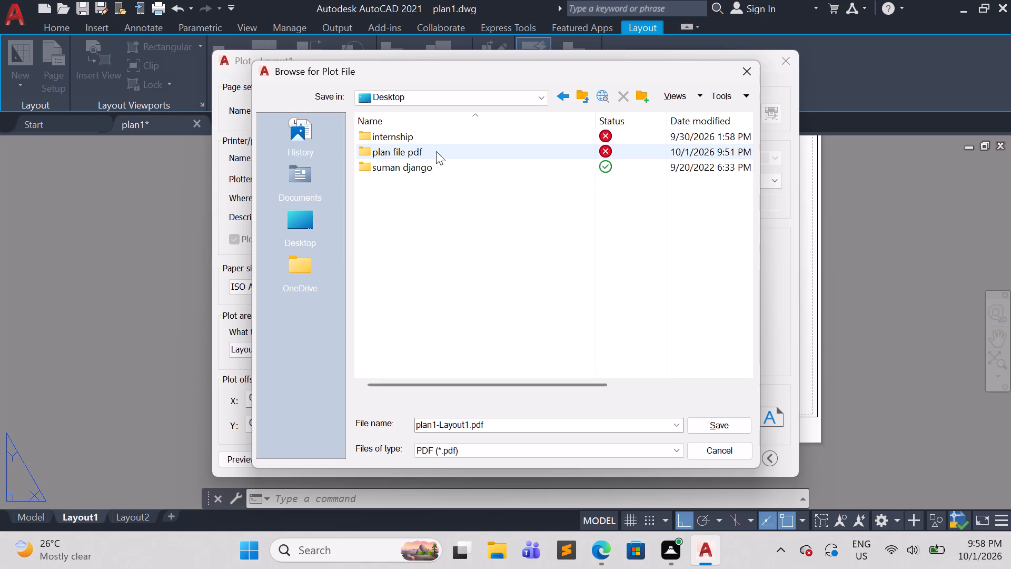
pyautogui.doubleClick(436, 150)
pyautogui.click(435, 180)
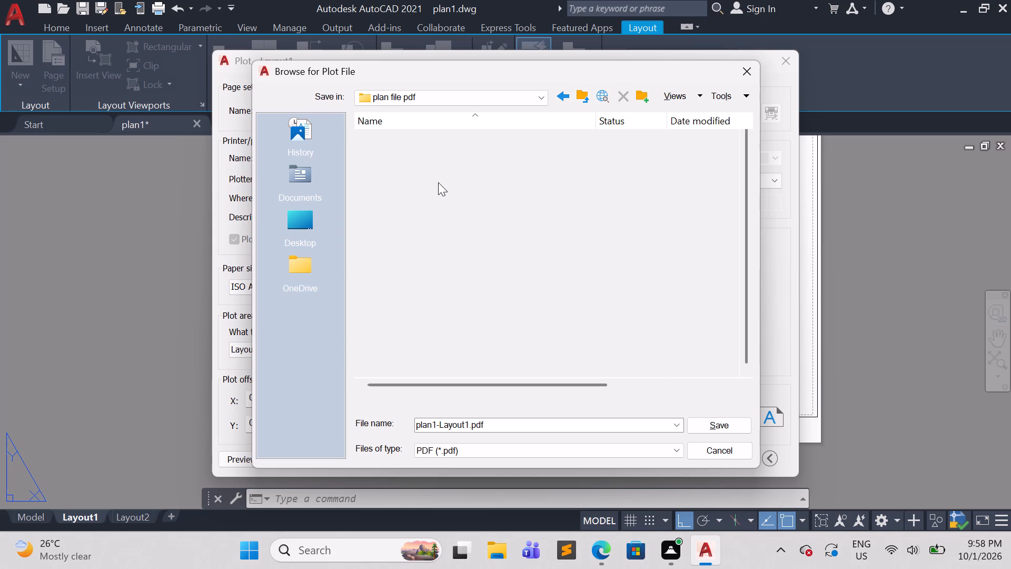
pyautogui.click(702, 421)
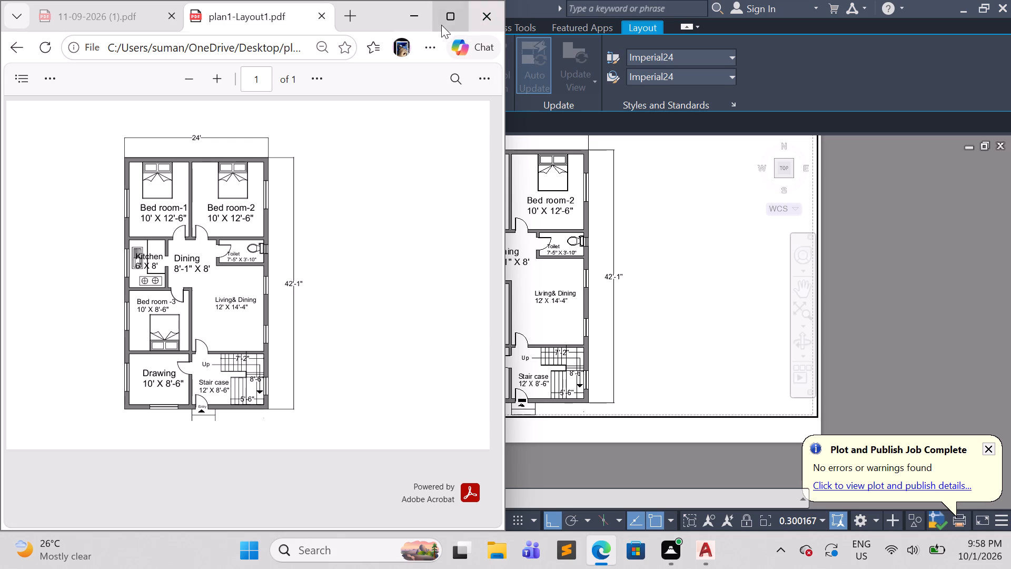
pyautogui.click(479, 16)
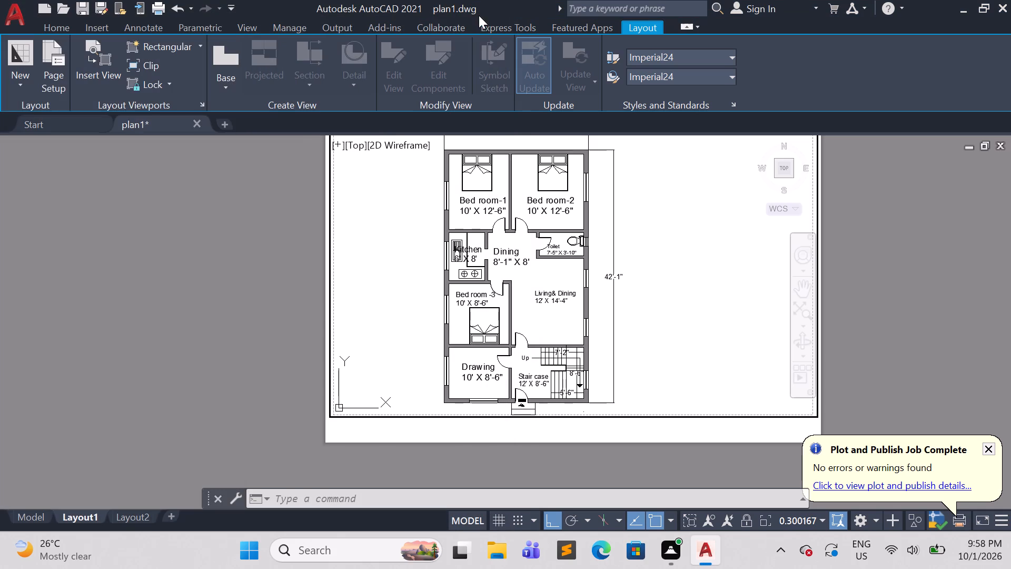